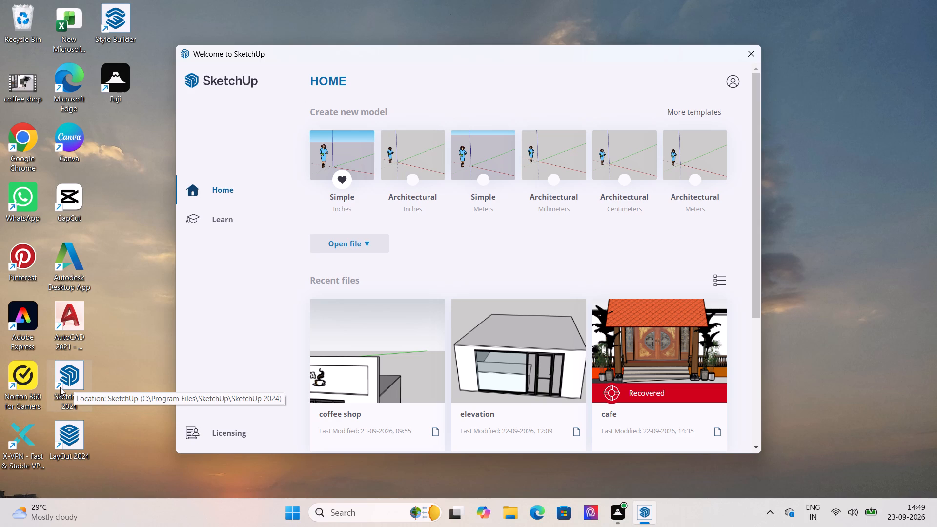
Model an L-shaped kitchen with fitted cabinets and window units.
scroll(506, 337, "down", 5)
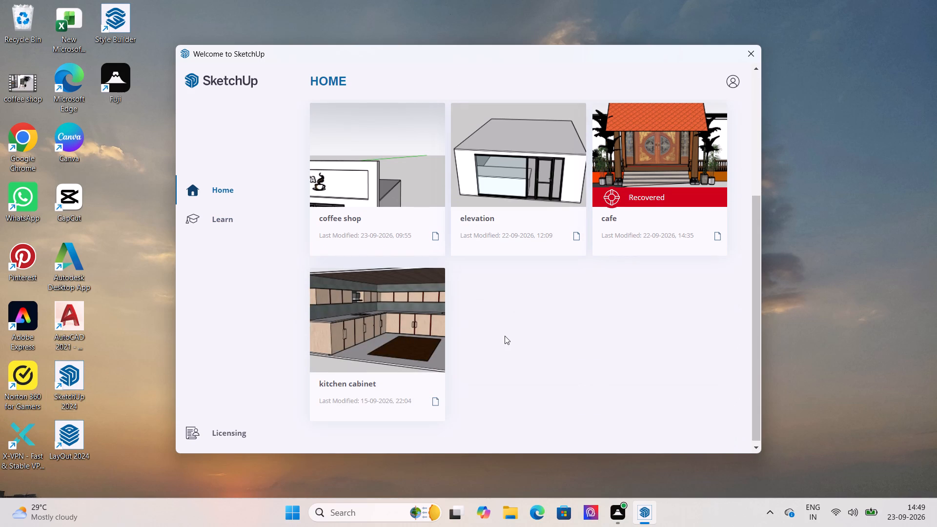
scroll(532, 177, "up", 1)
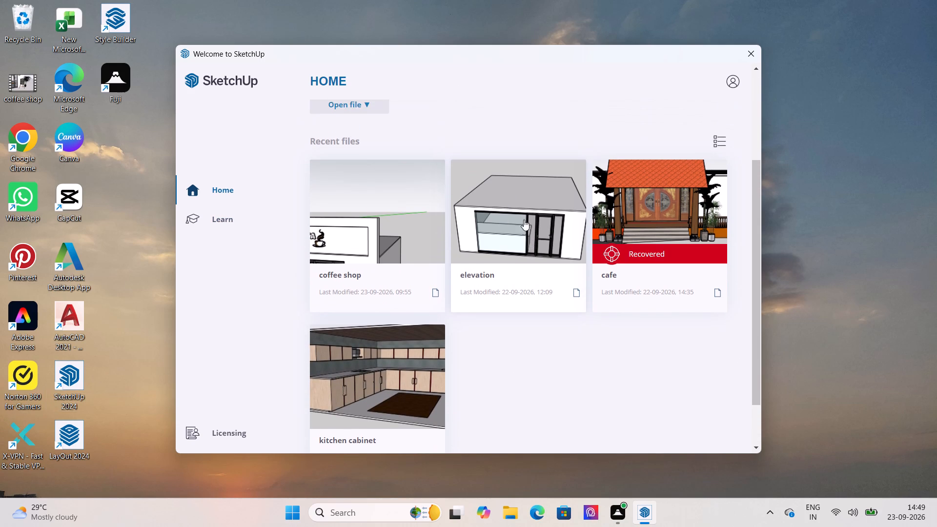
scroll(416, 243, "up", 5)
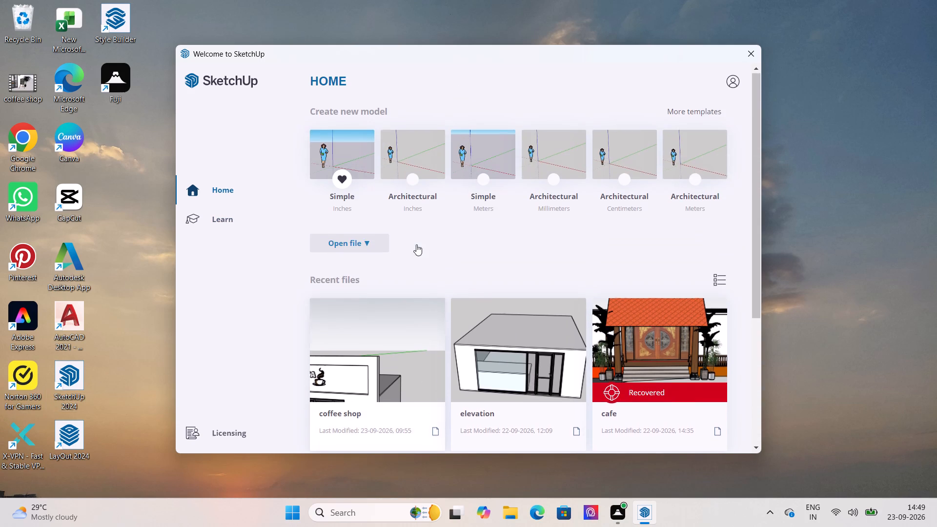
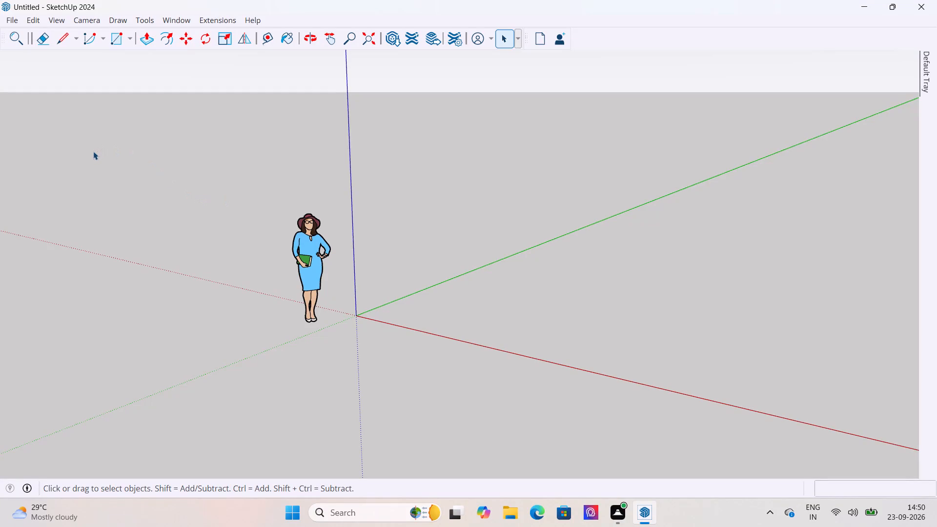
Delete the default human scale figure standing beside the origin.
scroll(103, 166, "down", 1)
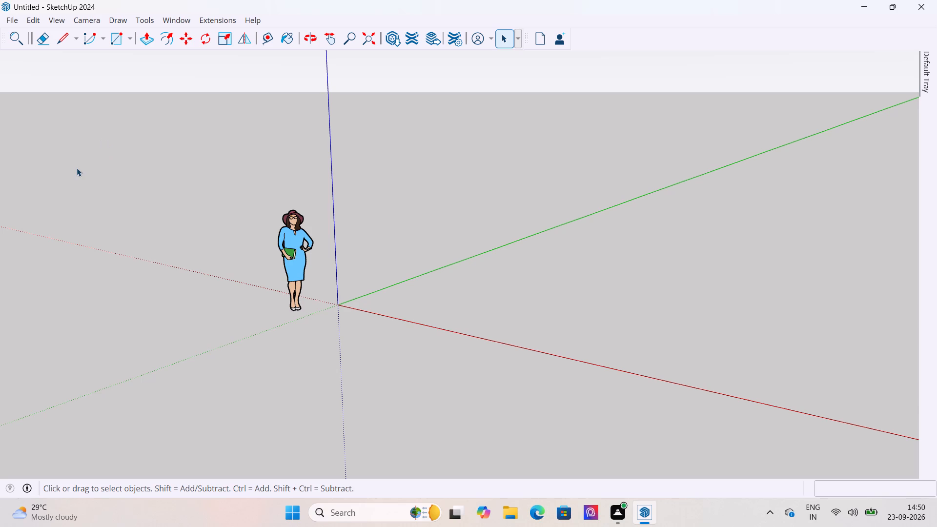
scroll(74, 168, "down", 9)
middle_click_drag(127, 216, 145, 273)
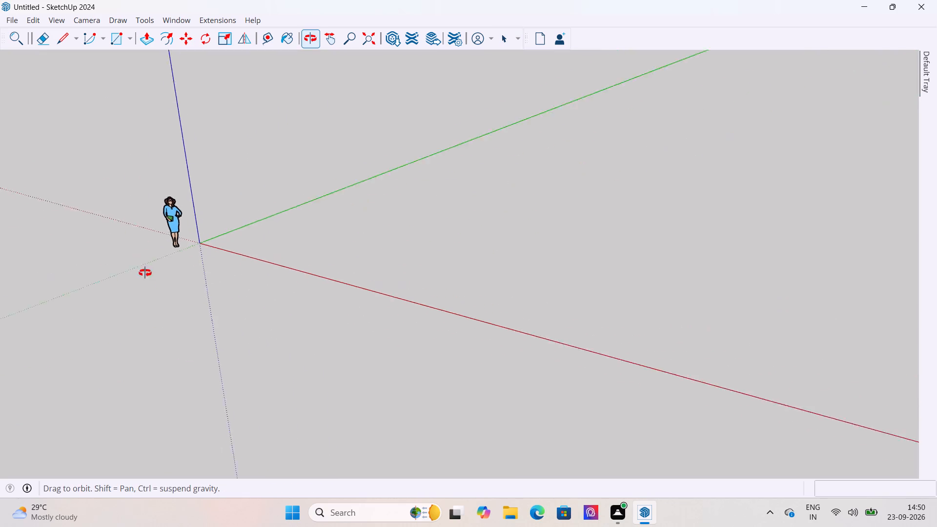
middle_click_drag(145, 273, 166, 349)
scroll(189, 375, "down", 4)
middle_click_drag(254, 368, 250, 217)
scroll(204, 265, "up", 4)
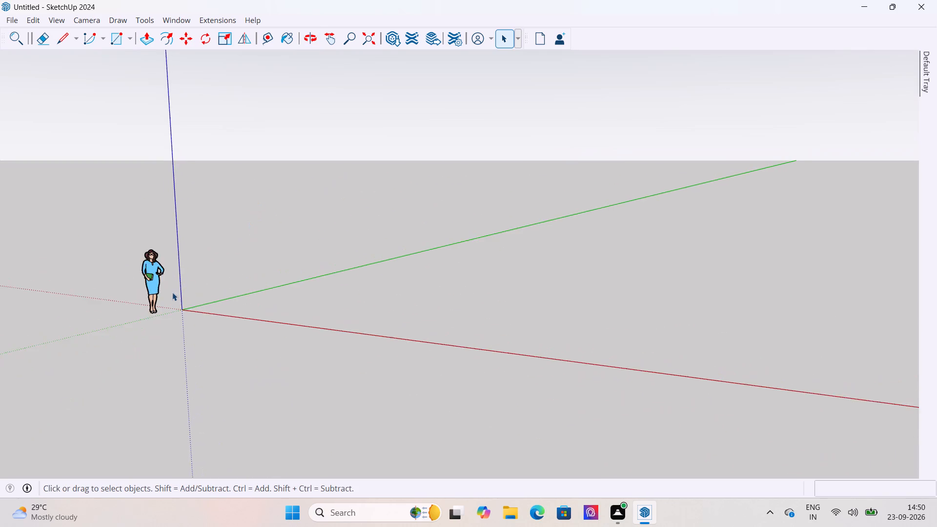
scroll(172, 292, "up", 8)
left_click(154, 267)
left_click(36, 14)
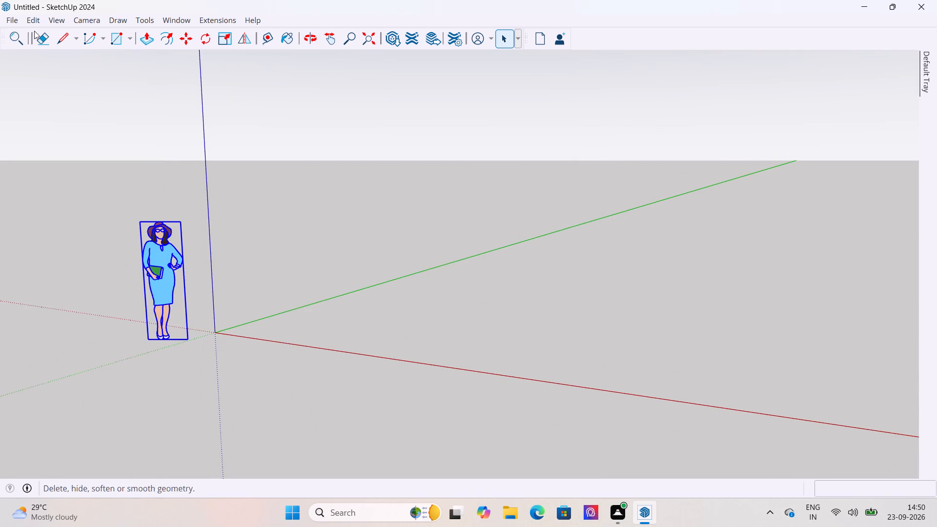
left_click(31, 21)
left_click(54, 121)
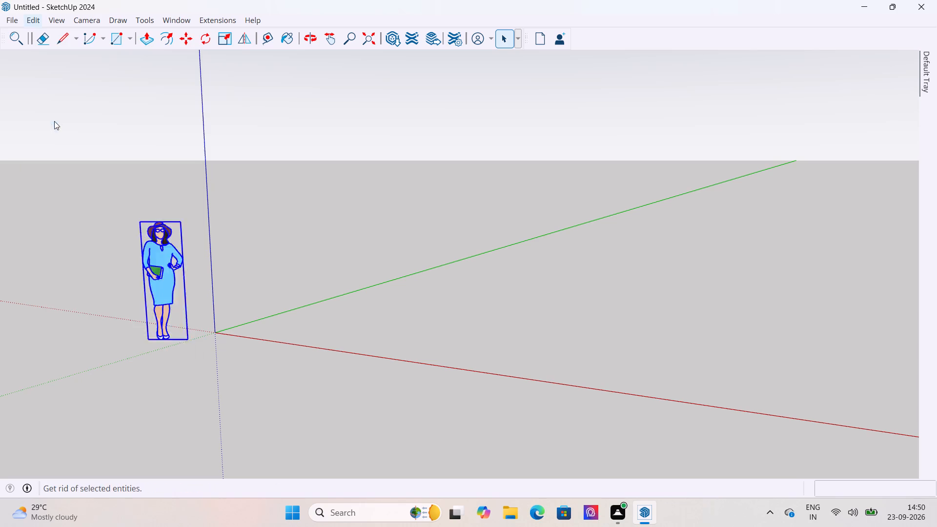
Draw a 120" by 144" rectangle on the ground plane between the positive red and green axes.
scroll(61, 251, "down", 8)
scroll(416, 275, "up", 5)
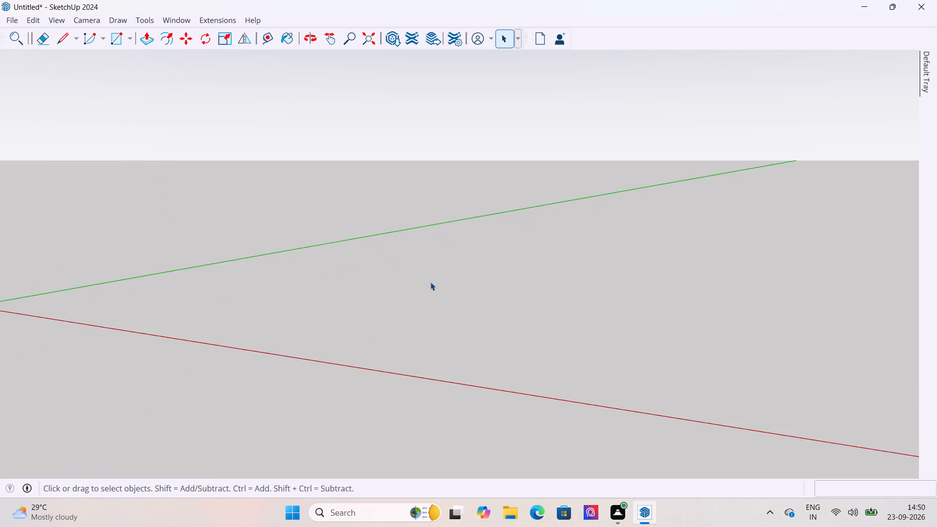
middle_click_drag(426, 294, 428, 346)
scroll(425, 341, "down", 4)
scroll(424, 341, "up", 1)
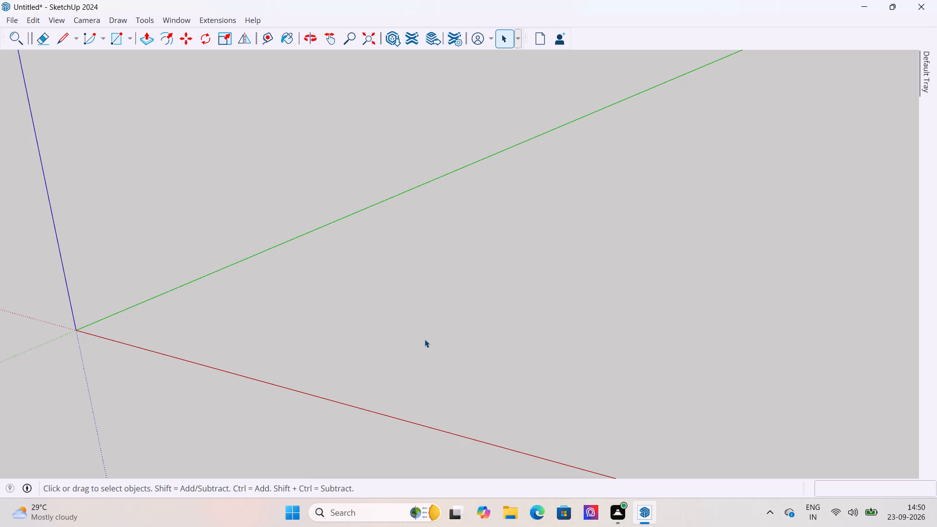
left_click(120, 38)
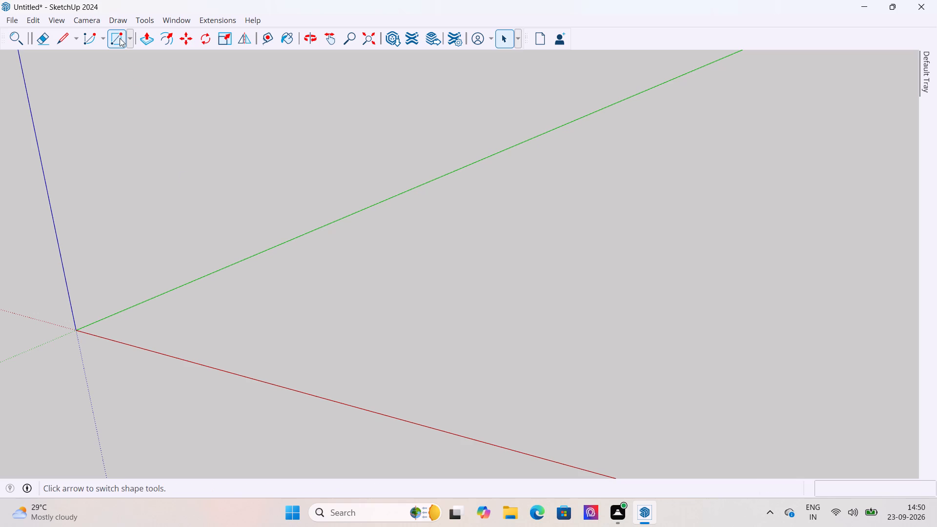
left_click(268, 347)
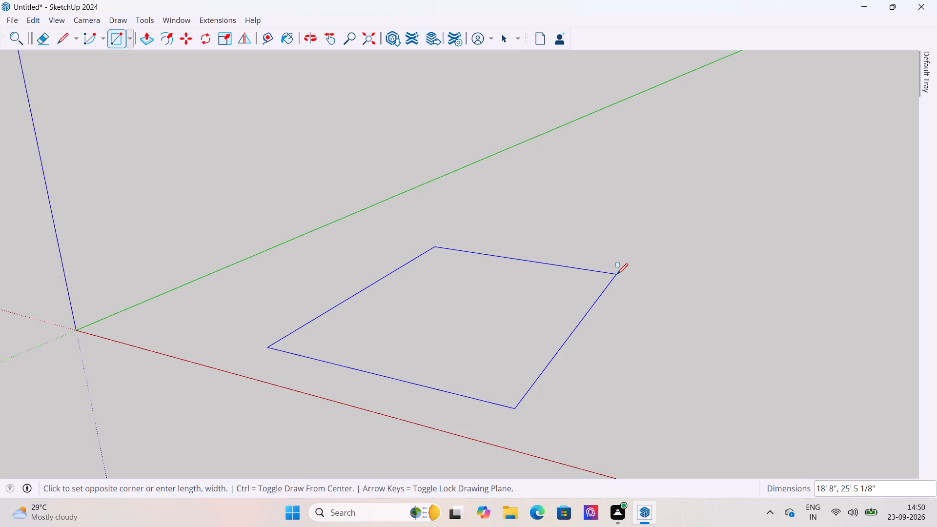
type("120\"")
key("comma")
type("144")
key("shift+quotedbl")
key("Return")
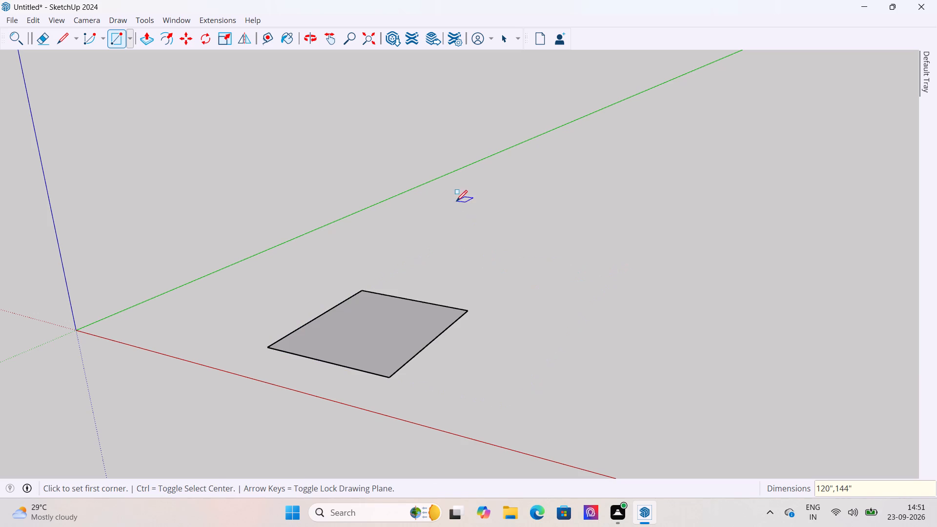
left_click(503, 40)
Offset the rectangle's outline inward by 9" to mark the wall thickness.
scroll(144, 256, "down", 6)
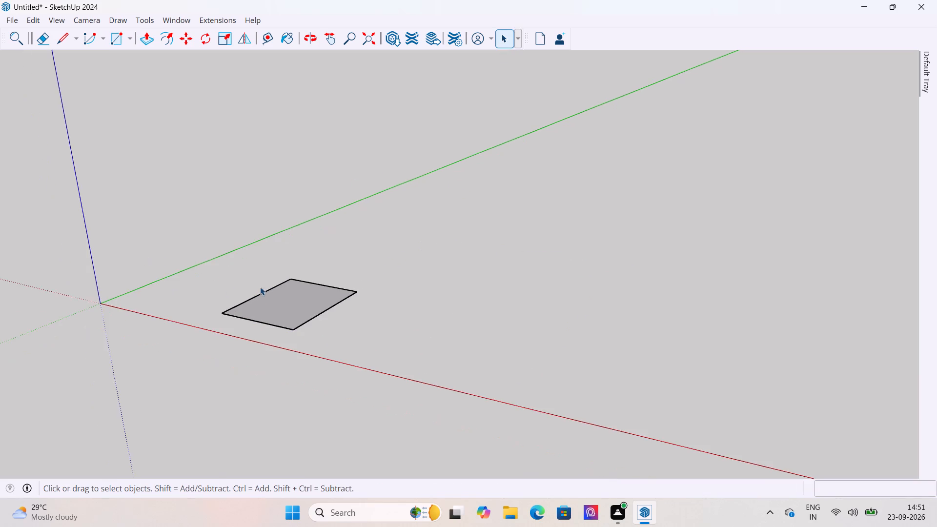
middle_click_drag(260, 287, 268, 377)
scroll(305, 276, "up", 11)
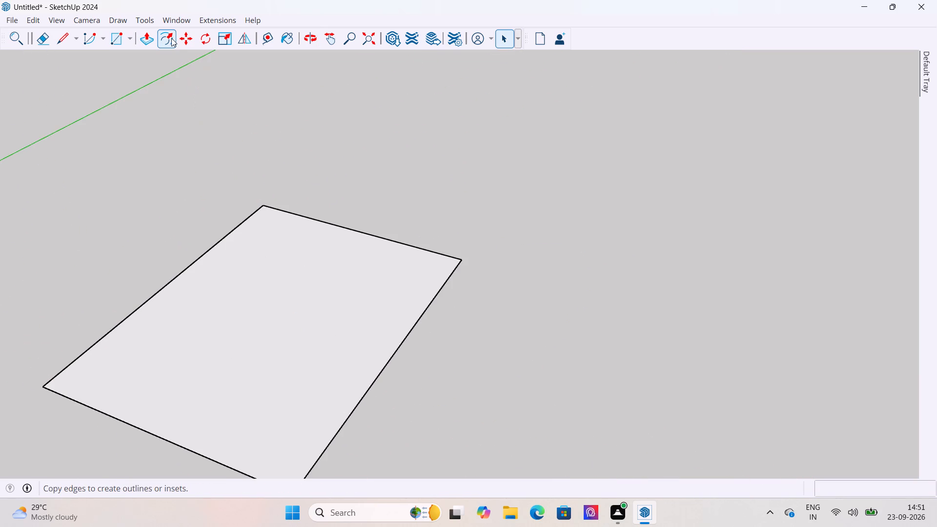
left_click(171, 38)
left_click(262, 296)
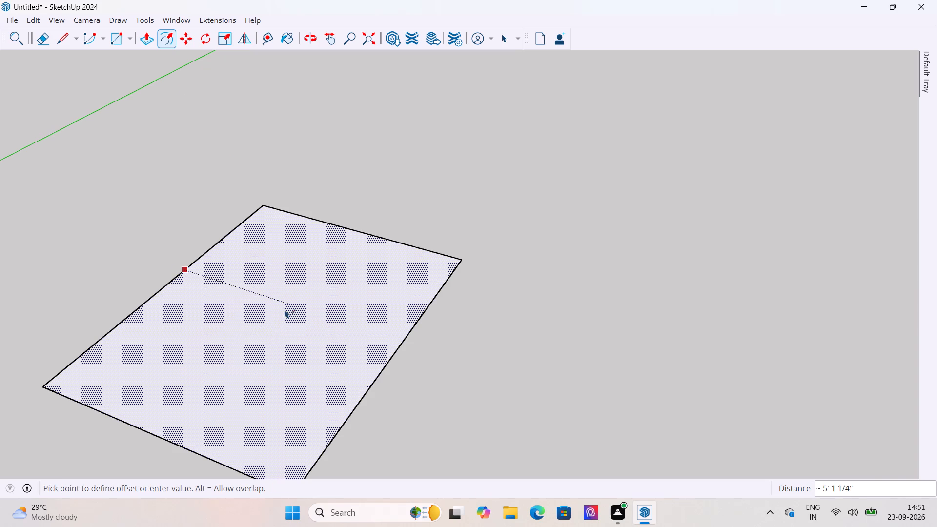
type("9\"")
key("Return")
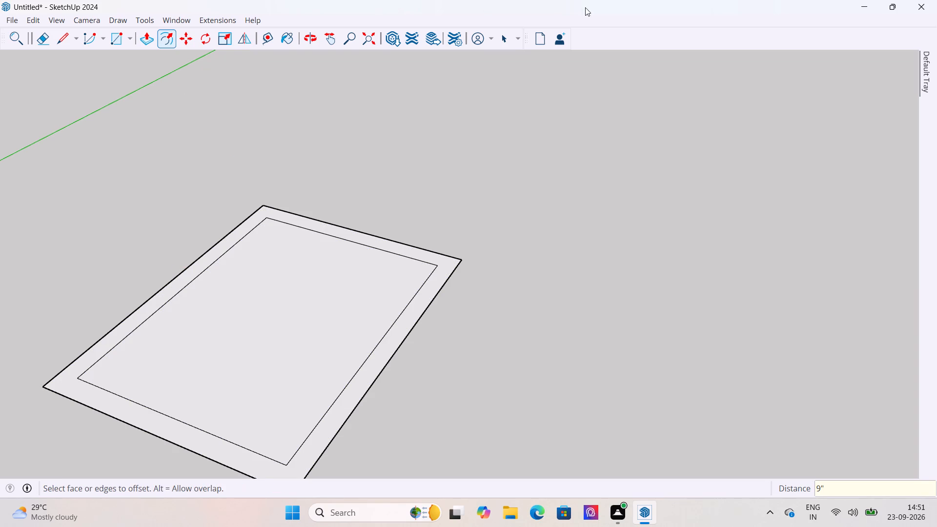
left_click(507, 35)
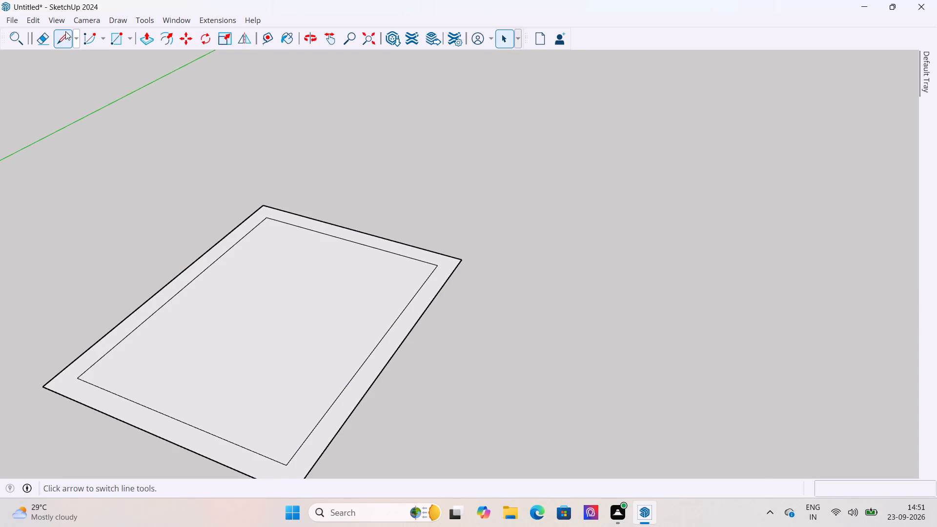
Draw 9" lines extending the inner outline's two long sides to the outer edge of the short side nearest the red axis.
left_click(61, 37)
scroll(75, 375, "up", 6)
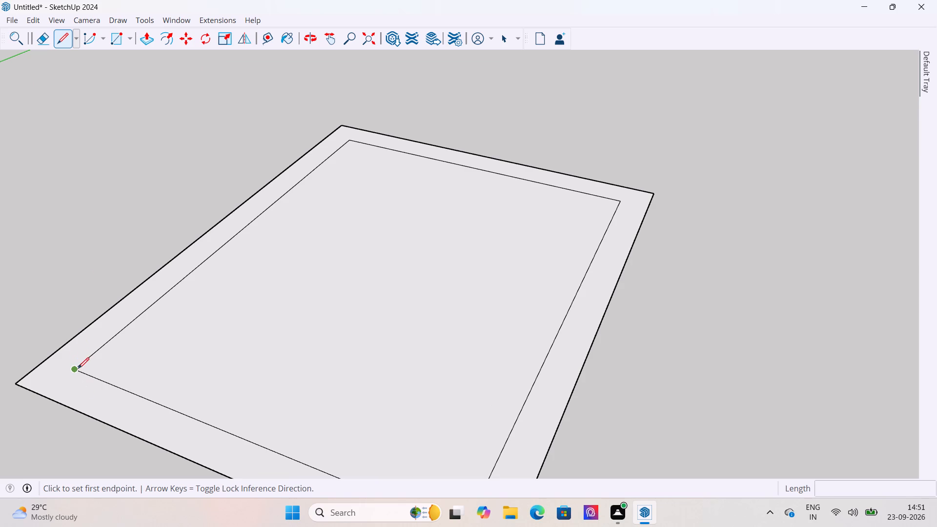
left_click(78, 368)
left_click(43, 396)
scroll(67, 275, "down", 7)
scroll(213, 431, "up", 7)
left_click(322, 394)
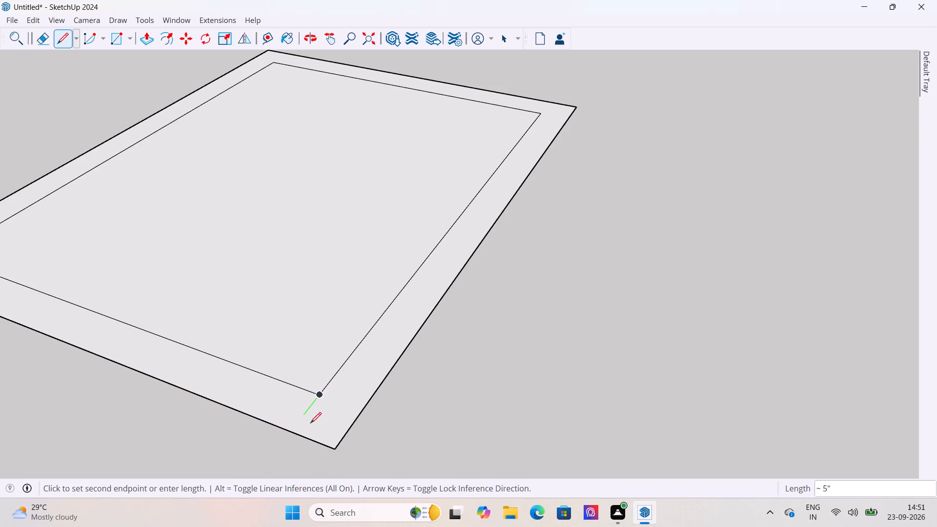
left_click(288, 435)
scroll(307, 282, "down", 6)
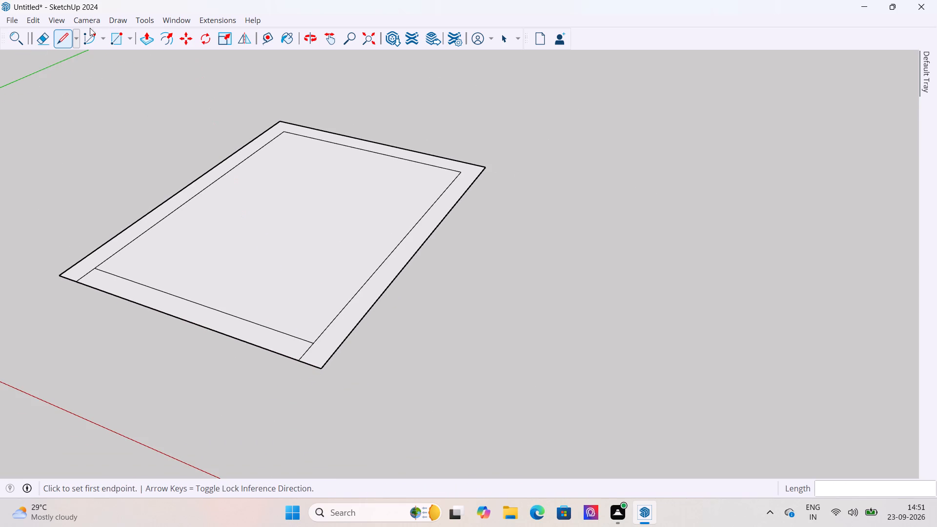
Erase the inner outline's short edge between the two extension lines to open that side of the room.
left_click(47, 37)
left_click(149, 287)
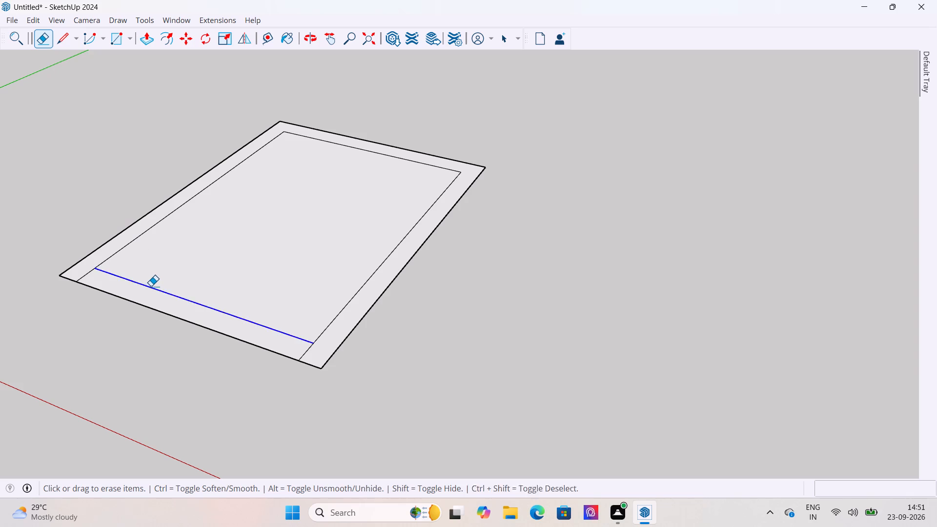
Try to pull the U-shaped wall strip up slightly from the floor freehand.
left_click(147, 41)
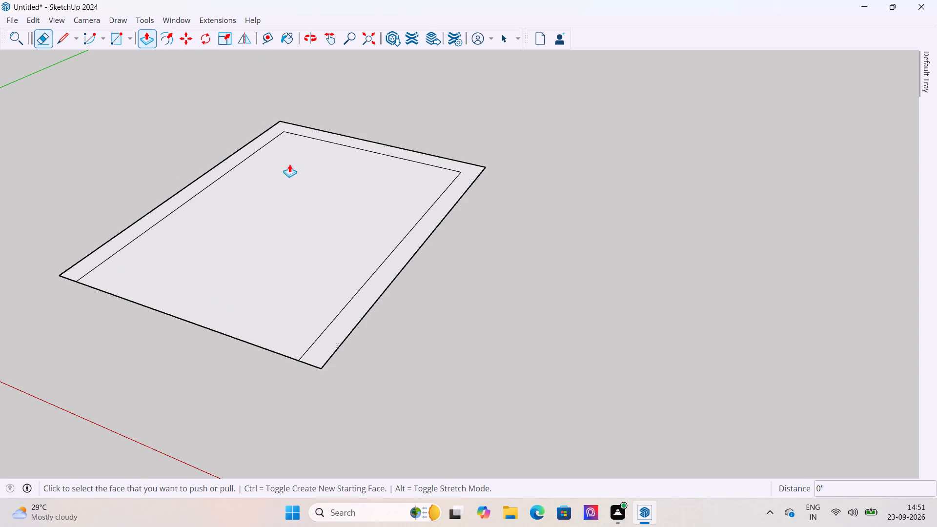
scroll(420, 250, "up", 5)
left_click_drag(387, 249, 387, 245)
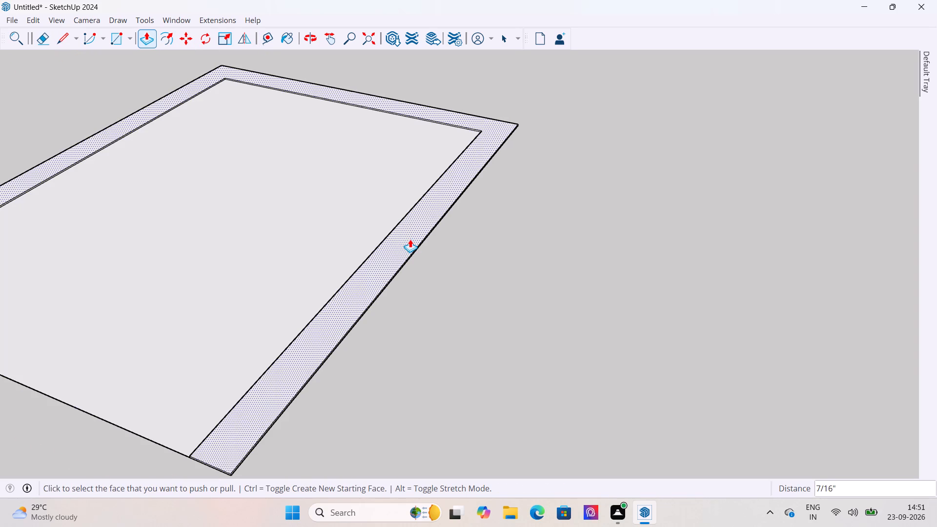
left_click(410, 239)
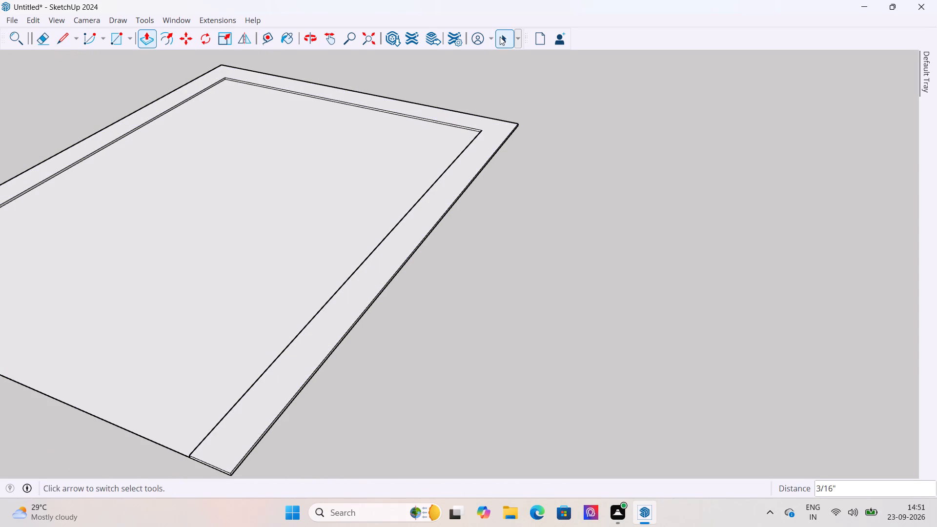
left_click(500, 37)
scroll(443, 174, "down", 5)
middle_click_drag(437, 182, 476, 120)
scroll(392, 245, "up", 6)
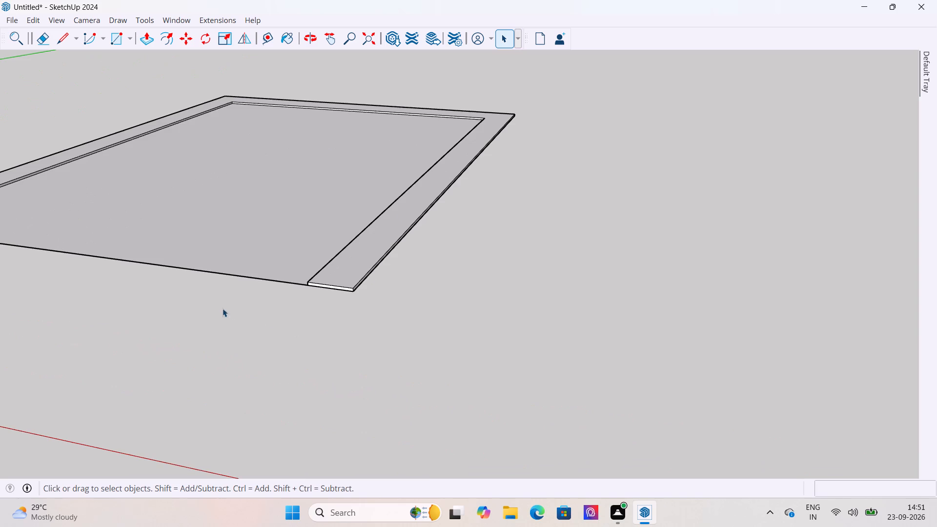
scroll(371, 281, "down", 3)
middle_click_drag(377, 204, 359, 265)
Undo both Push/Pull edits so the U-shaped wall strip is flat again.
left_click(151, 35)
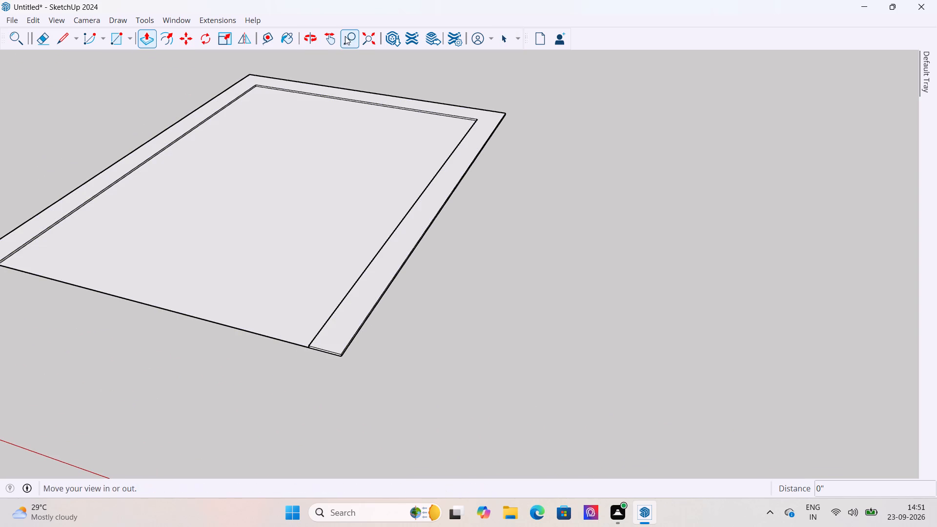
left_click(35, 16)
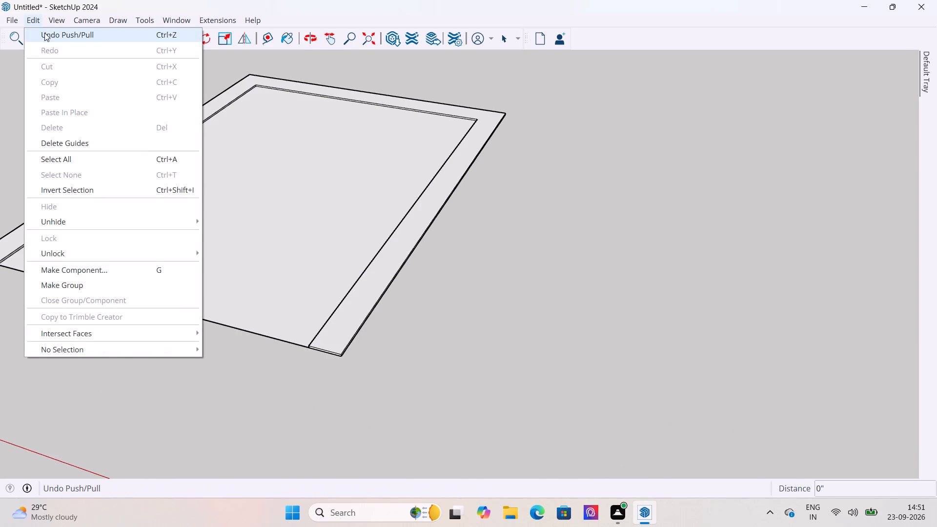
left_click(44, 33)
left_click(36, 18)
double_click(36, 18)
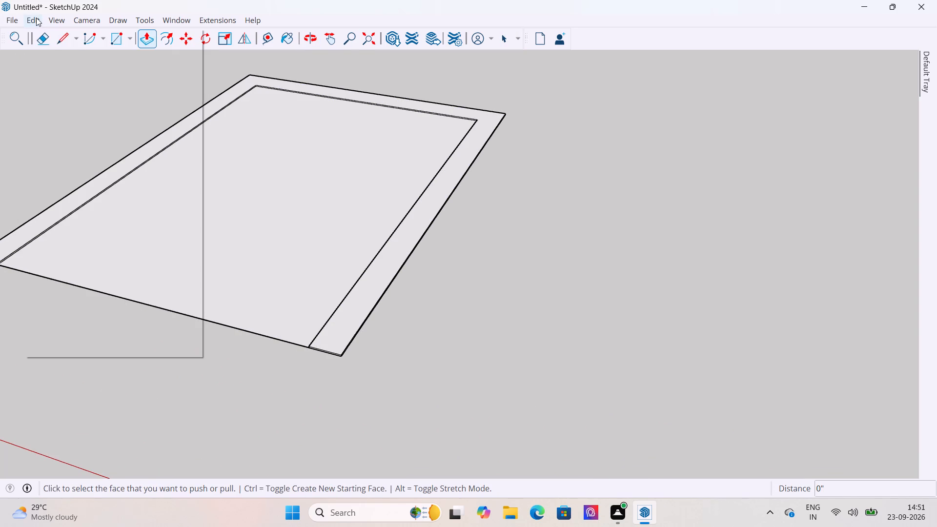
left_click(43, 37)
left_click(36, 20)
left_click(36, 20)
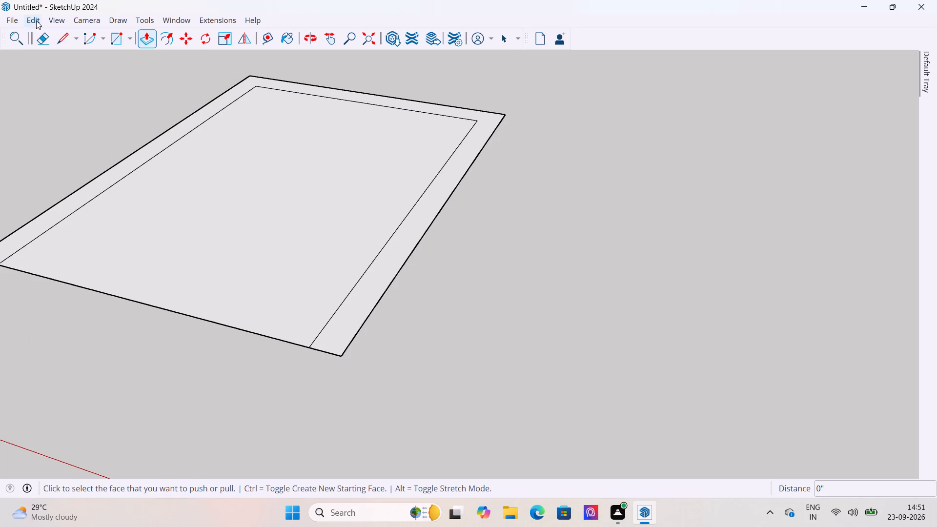
Push/Pull the U-shaped wall strip up 10' to form the three walls around the floor.
left_click(366, 300)
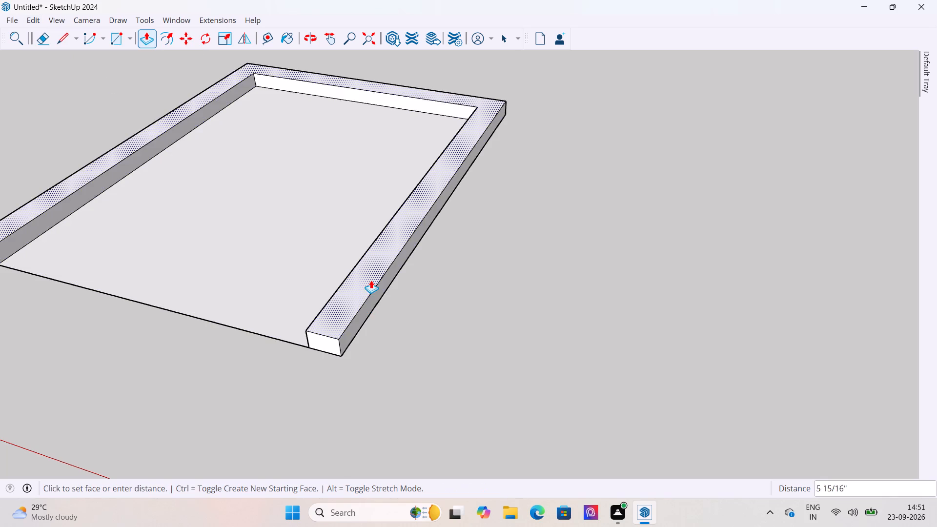
type("10")
key("apostrophe")
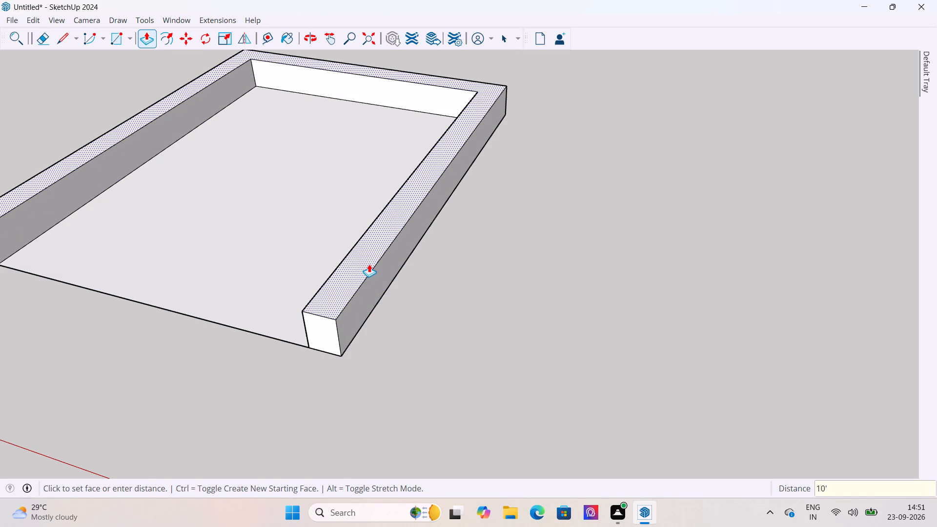
key("Return")
scroll(377, 318, "down", 12)
middle_click_drag(242, 334, 395, 227)
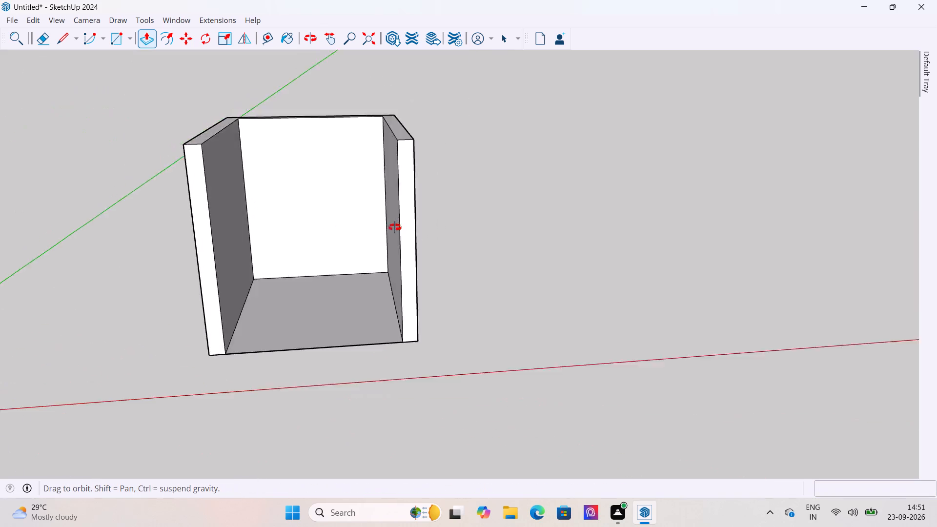
middle_click_drag(395, 227, 384, 232)
left_click(505, 38)
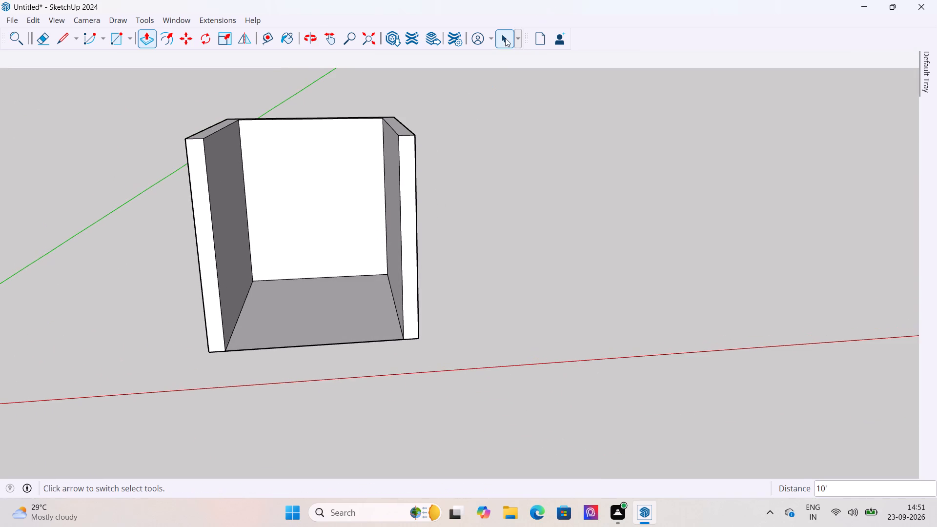
Examine the three-walled room from several angles, looking at its open side, inner wall faces and floor.
scroll(334, 237, "down", 3)
middle_click_drag(493, 264, 380, 355)
scroll(364, 257, "up", 11)
scroll(314, 326, "down", 7)
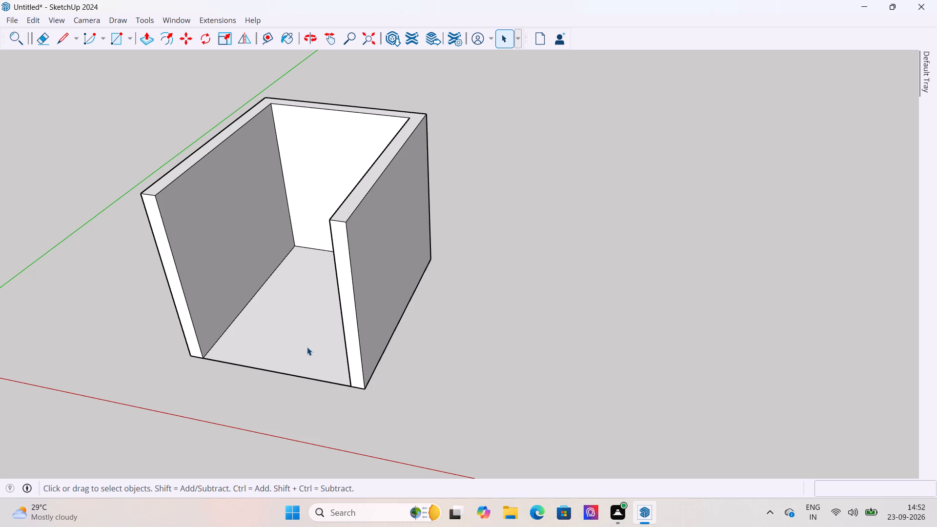
scroll(290, 349, "down", 4)
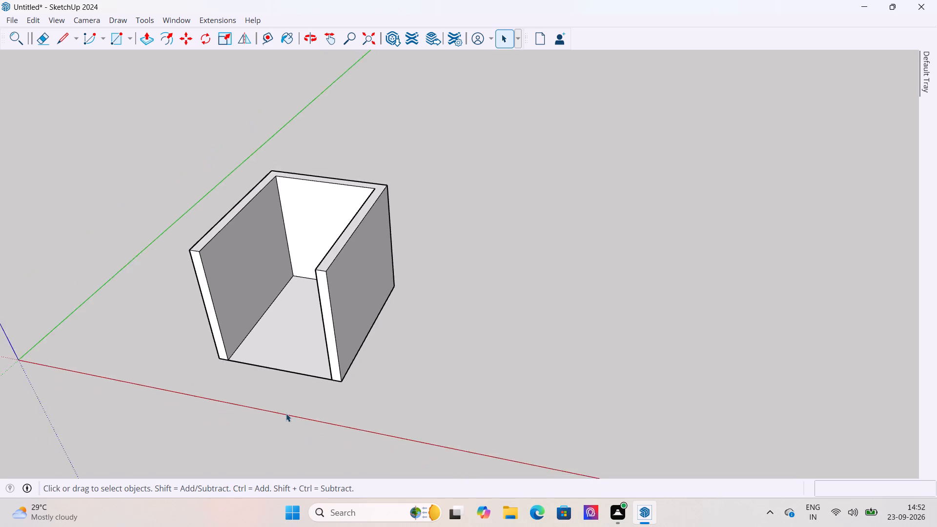
middle_click_drag(286, 413, 386, 314)
scroll(348, 319, "up", 10)
scroll(335, 321, "down", 6)
middle_click_drag(393, 348, 159, 385)
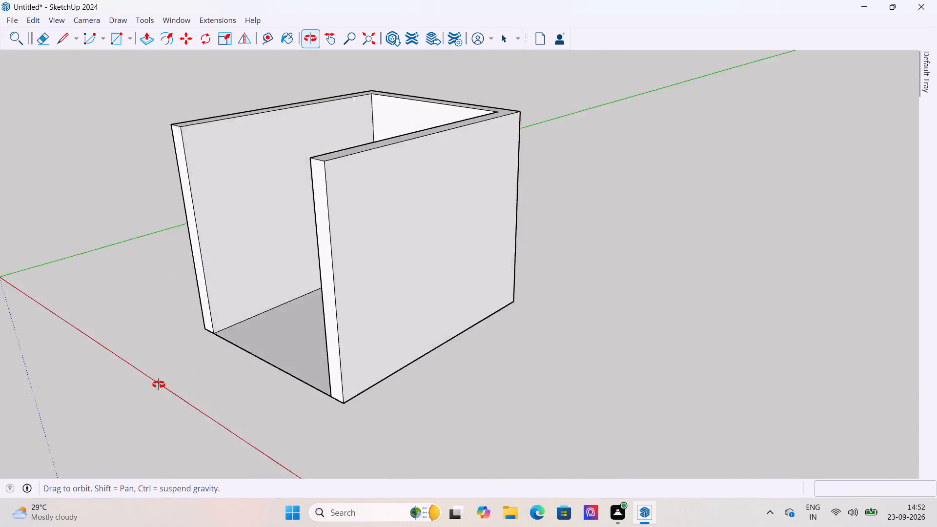
middle_click_drag(159, 385, 418, 383)
scroll(276, 300, "up", 6)
scroll(276, 301, "down", 5)
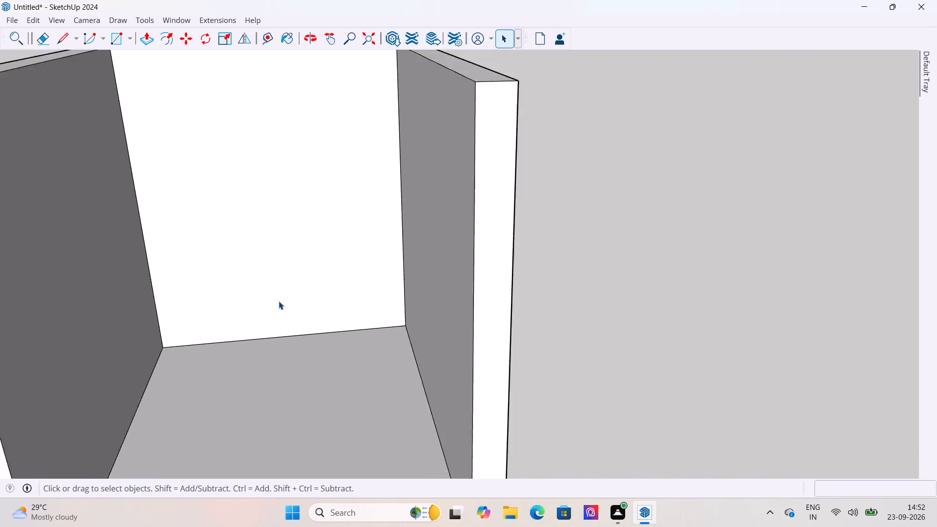
scroll(279, 301, "down", 2)
middle_click_drag(351, 302, 151, 385)
scroll(377, 312, "up", 4)
scroll(382, 314, "down", 7)
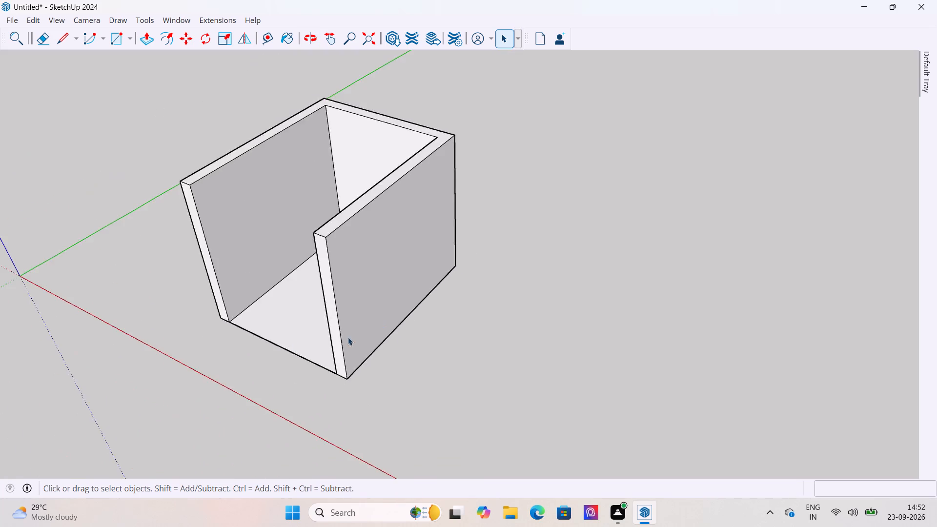
middle_click_drag(292, 342, 490, 242)
scroll(499, 242, "up", 9)
scroll(316, 223, "down", 5)
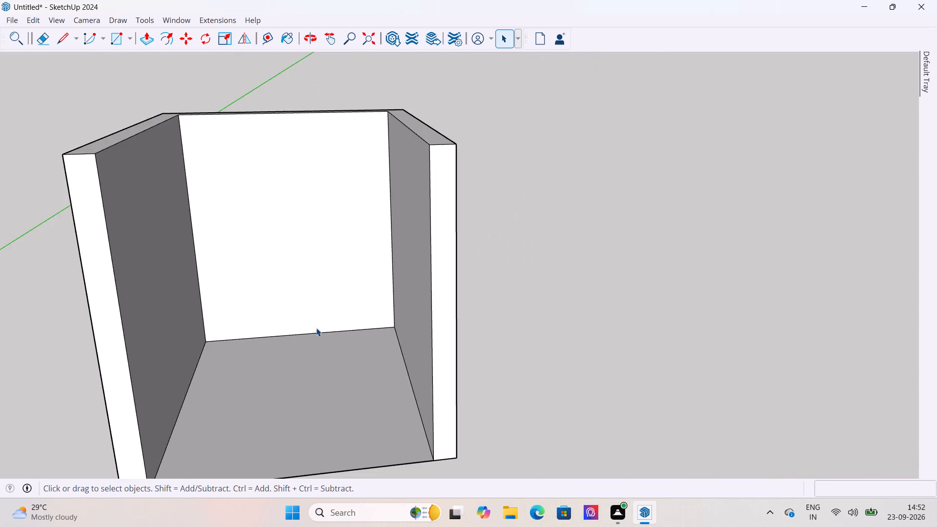
middle_click_drag(316, 332, 302, 291)
scroll(296, 306, "down", 6)
middle_click_drag(409, 323, 453, 307)
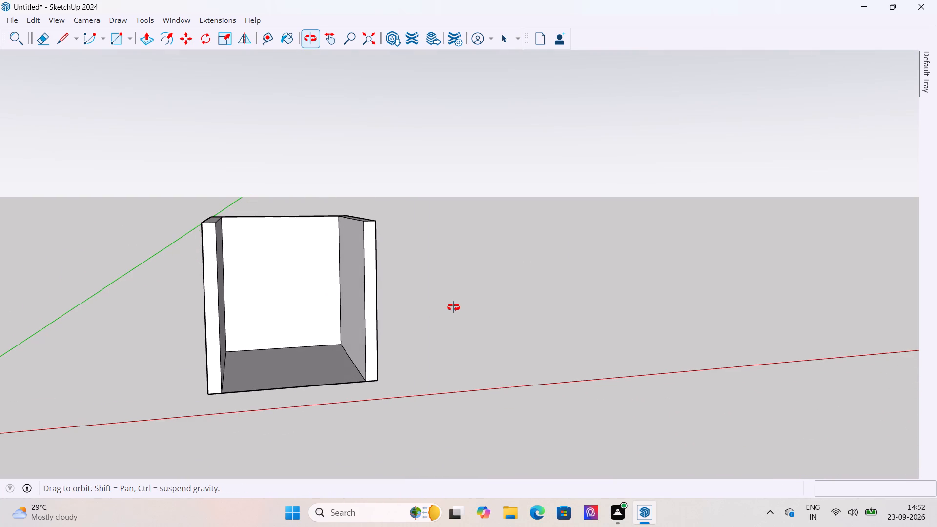
middle_click_drag(453, 307, 452, 306)
scroll(240, 294, "up", 9)
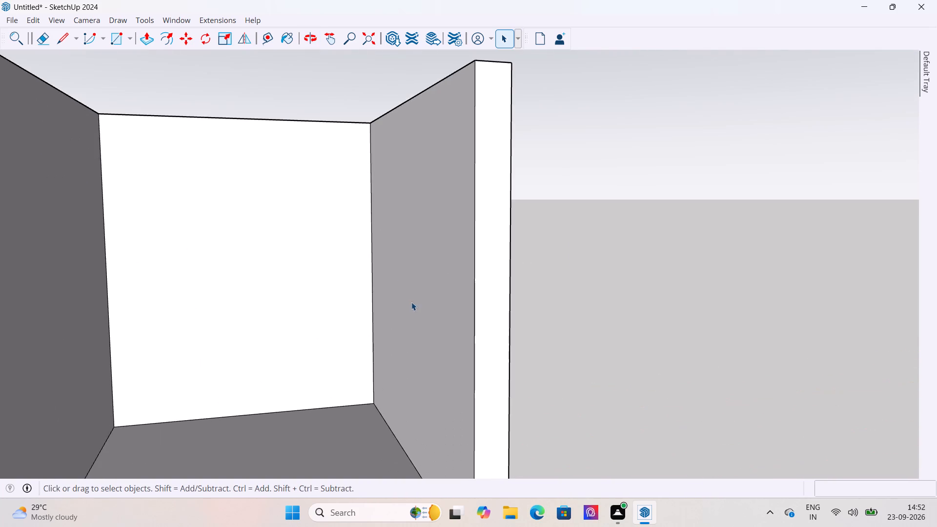
middle_click_drag(395, 317, 321, 368)
scroll(315, 336, "down", 7)
middle_click_drag(307, 345, 352, 303)
scroll(350, 300, "up", 10)
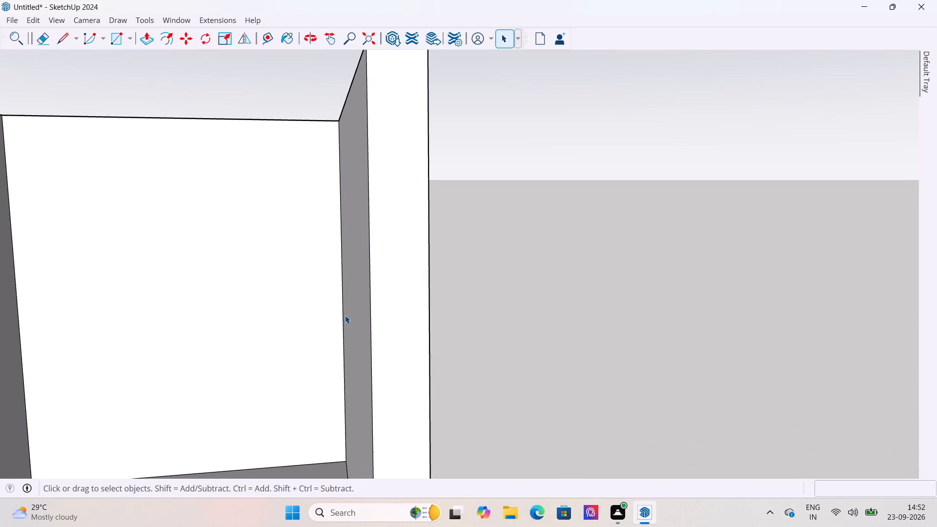
scroll(346, 307, "down", 6)
middle_click_drag(329, 333, 313, 382)
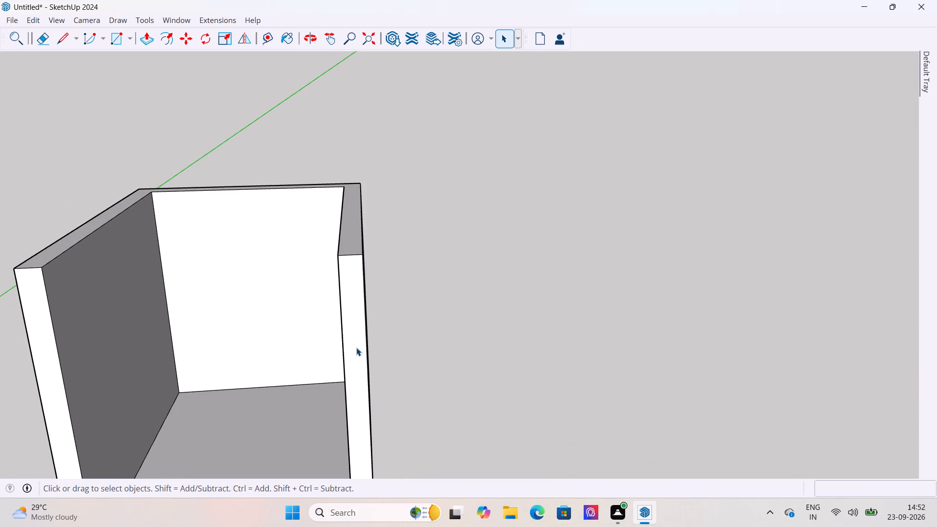
middle_click_drag(334, 353, 476, 328)
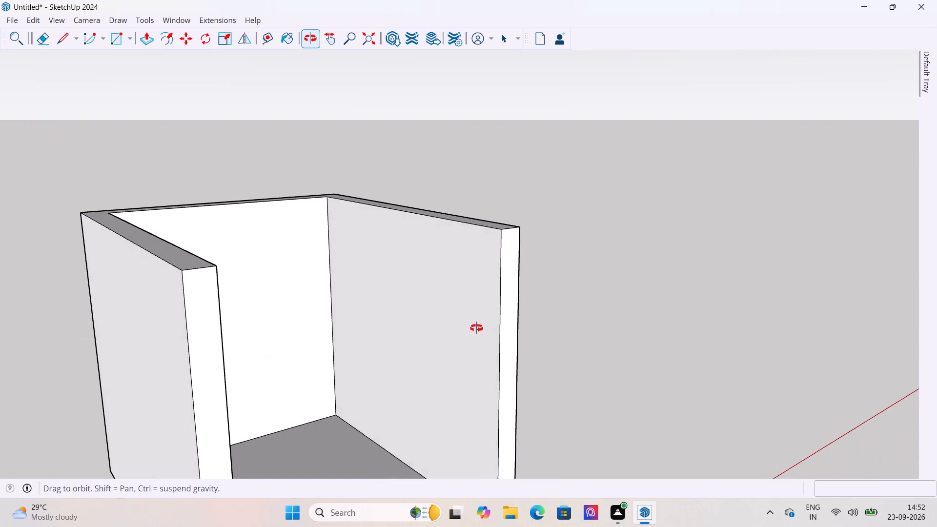
middle_click_drag(476, 328, 478, 328)
scroll(478, 328, "down", 1)
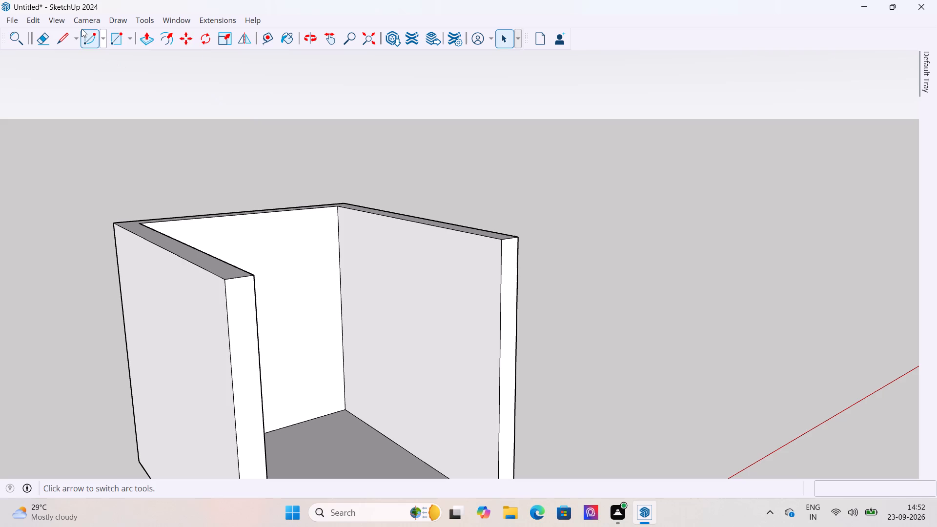
Add a Tape Measure guide on the right-hand side wall's inner face, 2" above its bottom edge at the floor.
key("t")
scroll(43, 134, "down", 4)
scroll(258, 295, "up", 5)
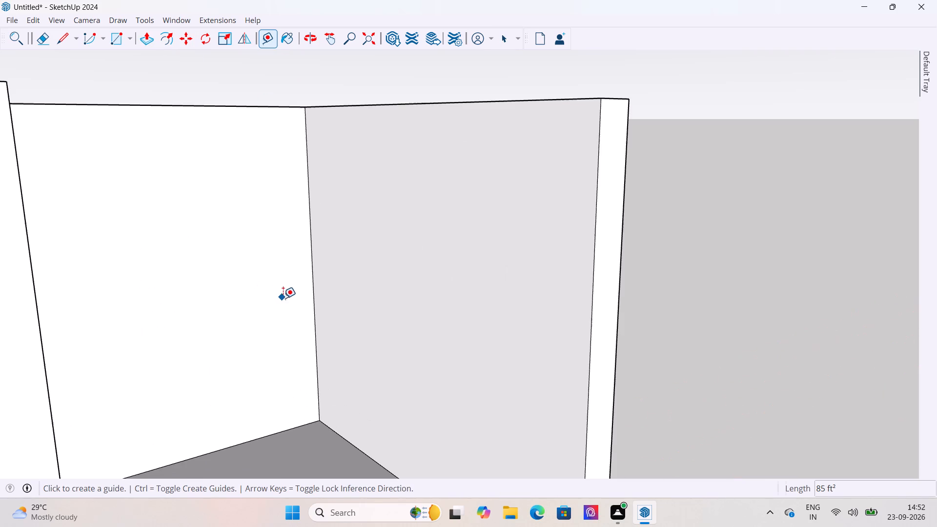
scroll(283, 298, "up", 1)
scroll(143, 244, "down", 6)
scroll(123, 202, "down", 5)
scroll(267, 344, "up", 8)
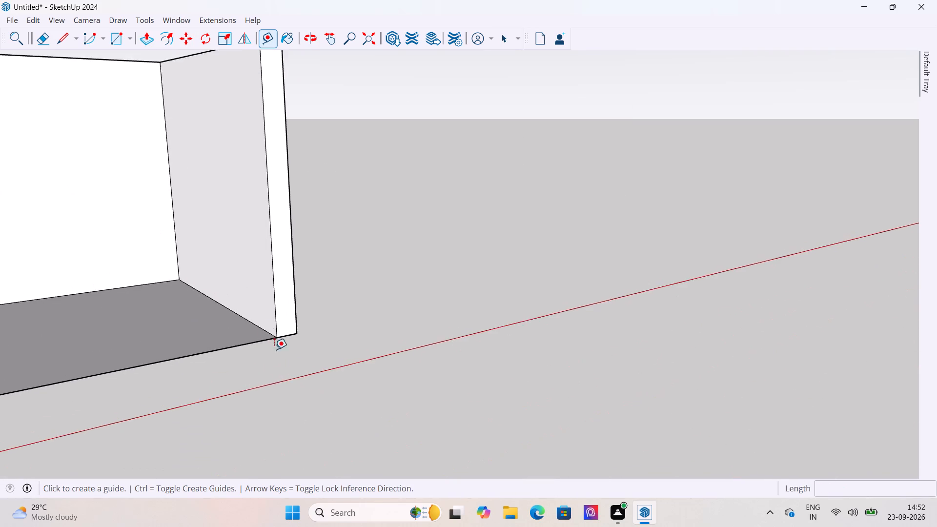
scroll(274, 349, "up", 6)
middle_click_drag(234, 322, 268, 333)
scroll(214, 415, "down", 2)
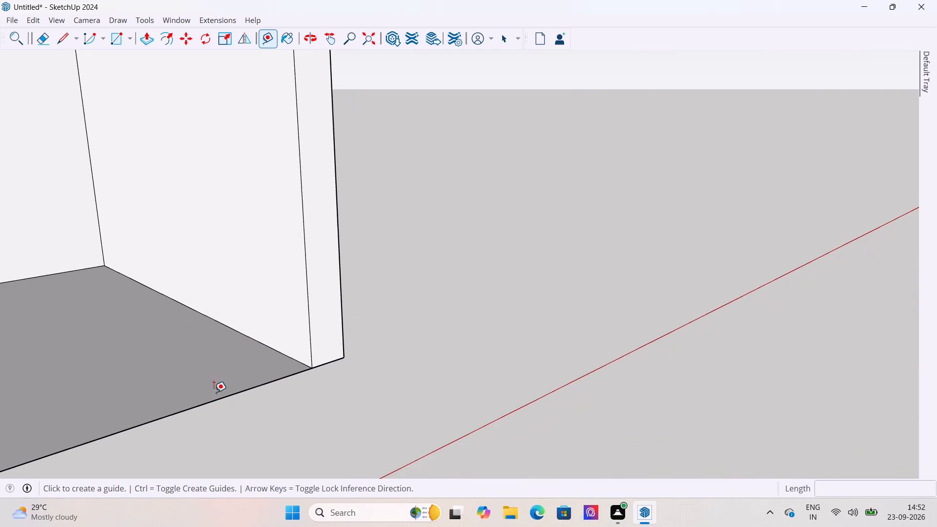
scroll(184, 323, "up", 4)
left_click(211, 310)
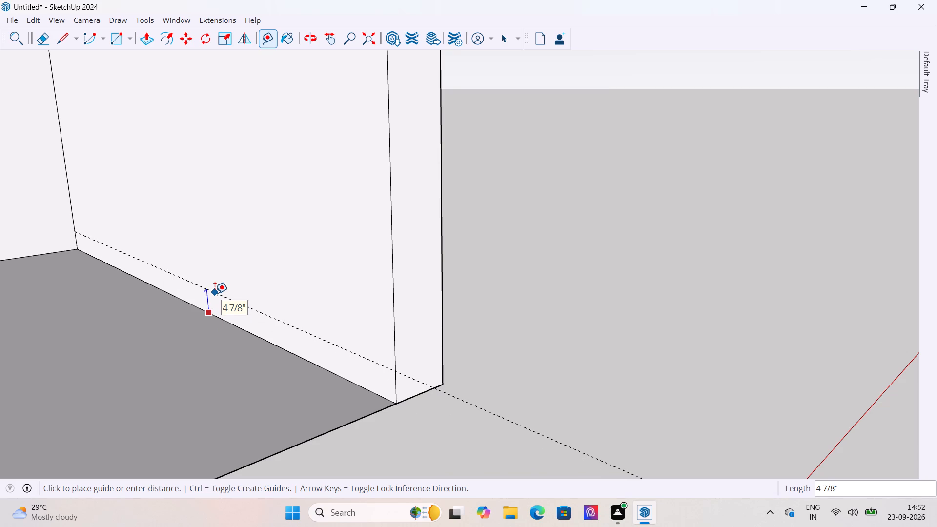
type("2\"")
key("Return")
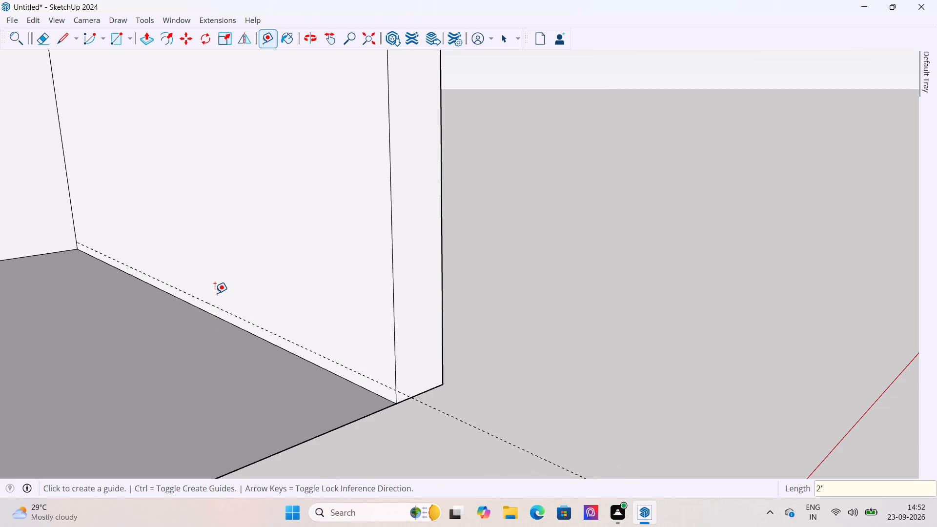
Add two more guides on the same side wall: one 4' above the 2" guide and another 2" above that.
left_click(215, 306)
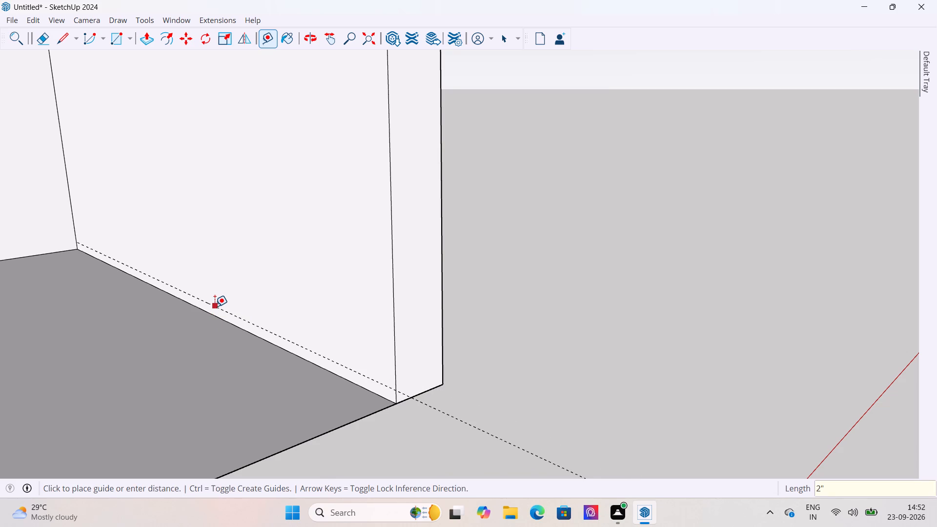
key("4")
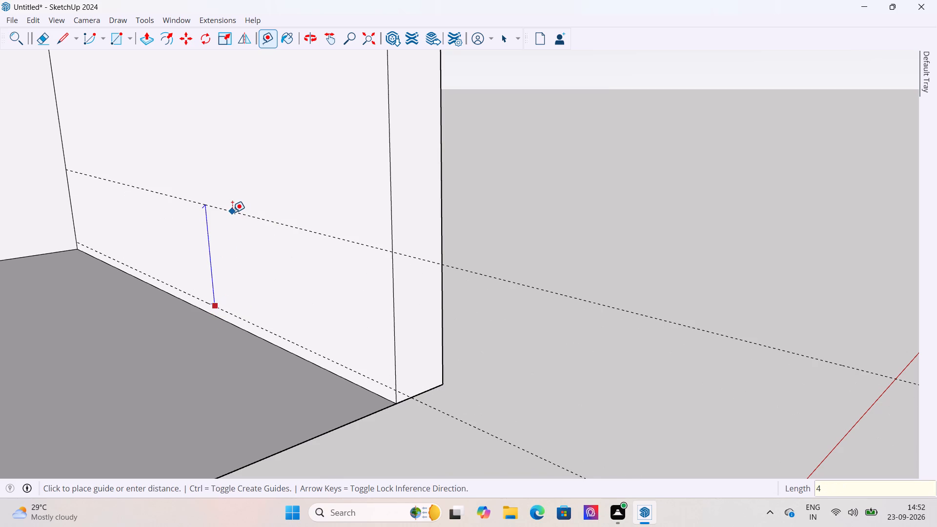
key("apostrophe")
key("Return")
scroll(236, 235, "down", 3)
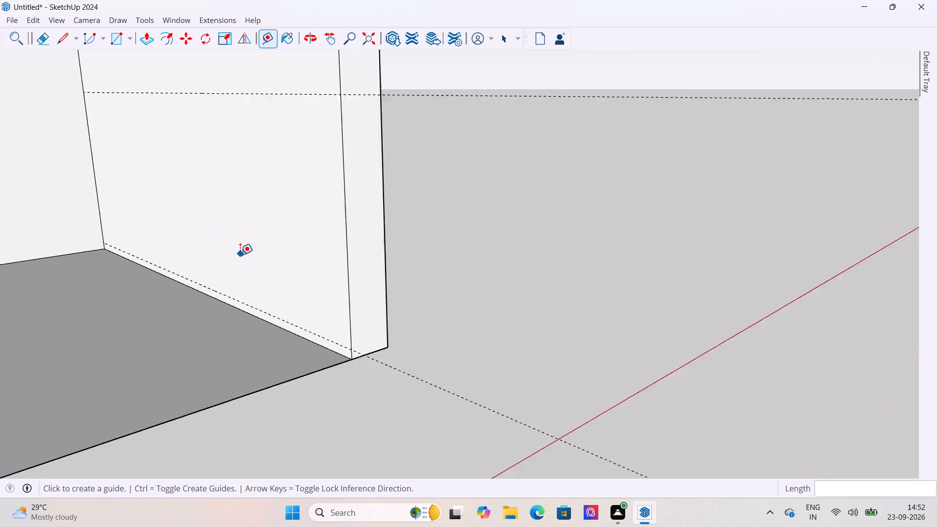
scroll(240, 255, "down", 4)
scroll(185, 290, "down", 5)
scroll(274, 368, "down", 5)
scroll(211, 210, "up", 3)
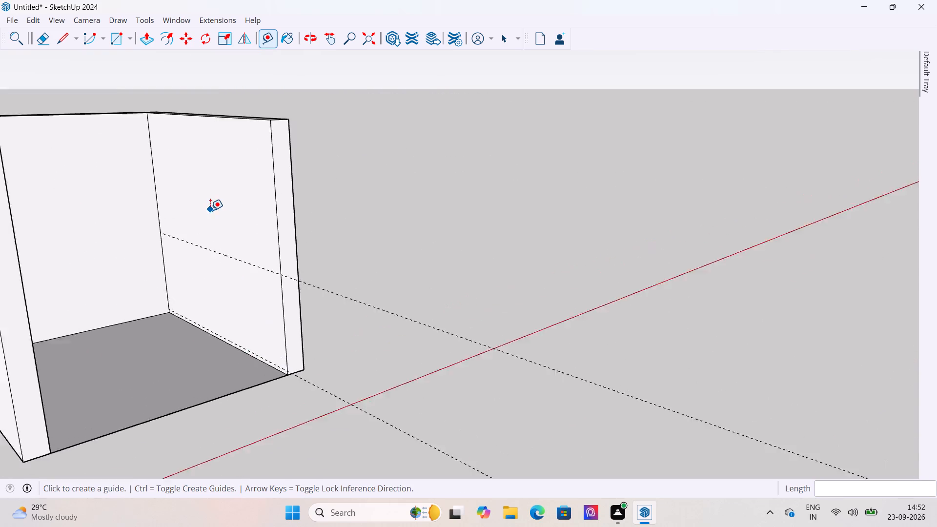
scroll(210, 210, "up", 8)
left_click(217, 297)
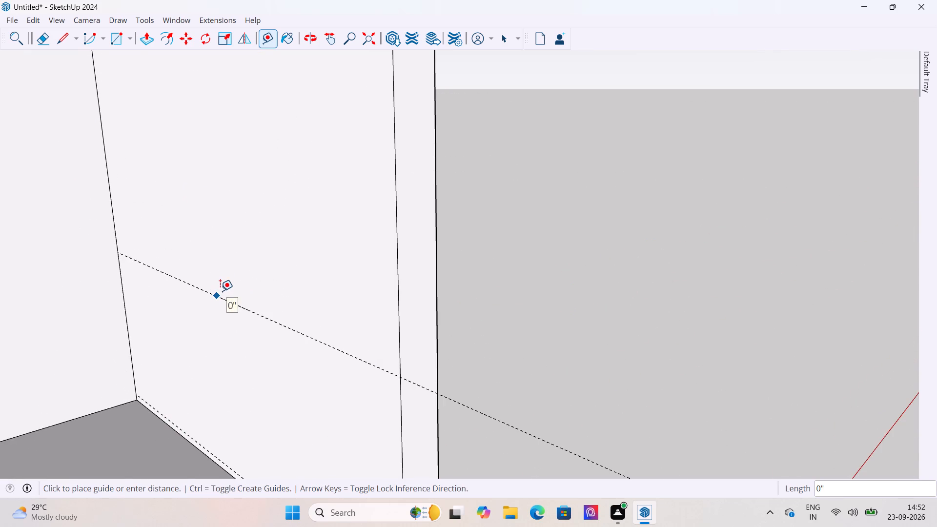
type("2\"")
key("Return")
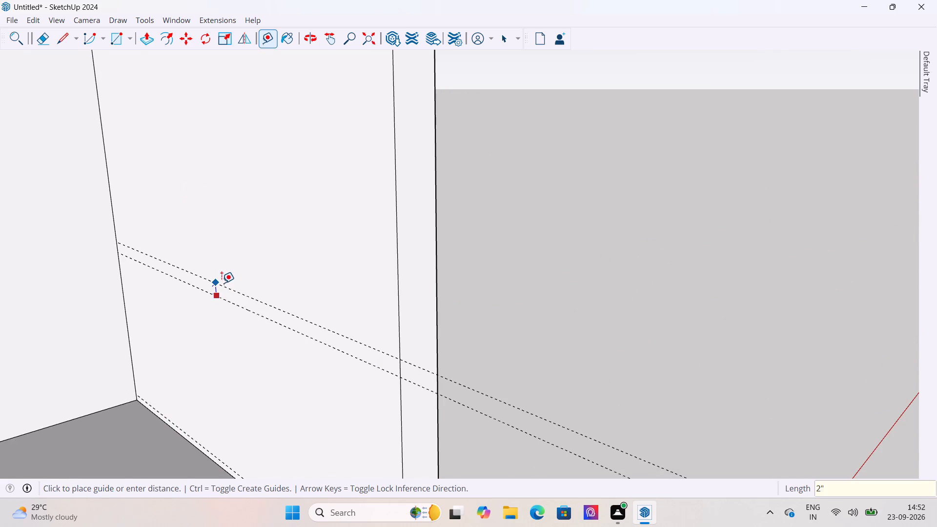
Add two further guides on the side wall, each 2' above the previous one, starting from the upper line of the close pair.
scroll(190, 398, "down", 5)
scroll(227, 347, "up", 4)
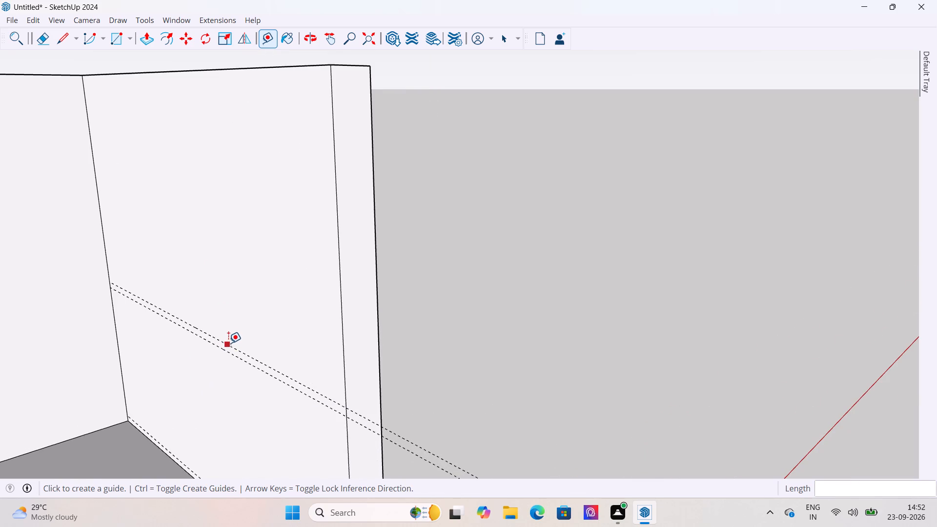
left_click(228, 342)
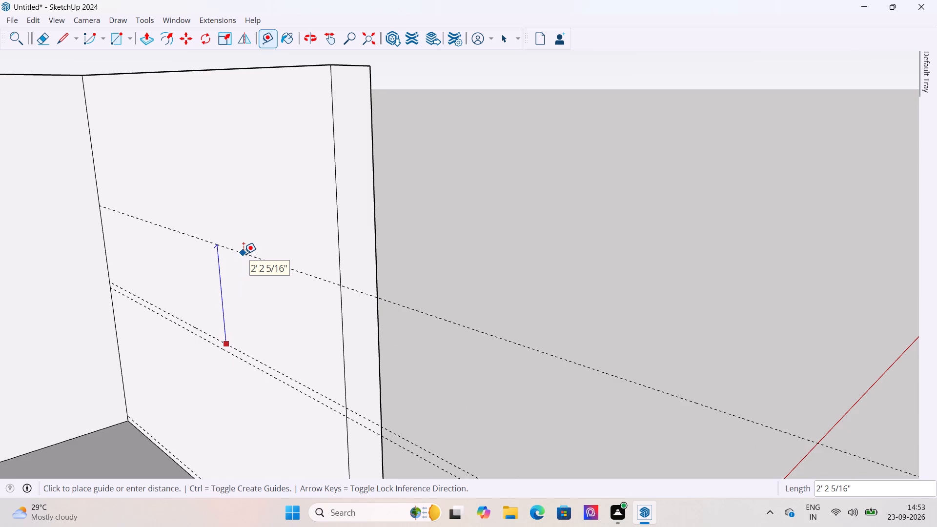
type("2'")
key("Return")
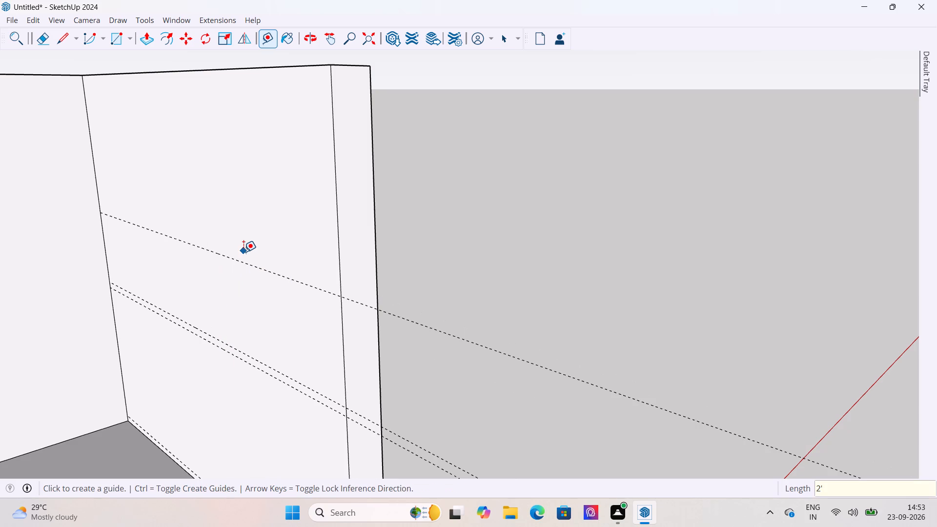
left_click(260, 270)
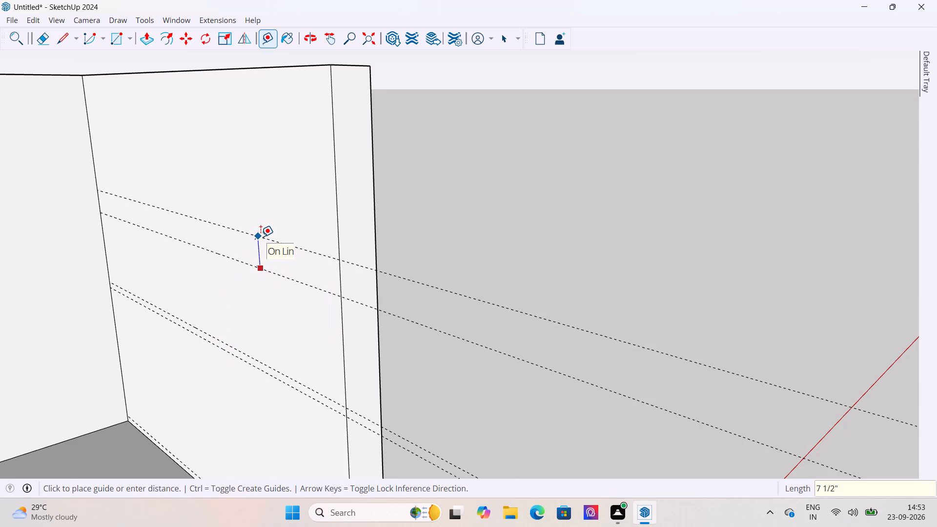
type("2'")
key("Return")
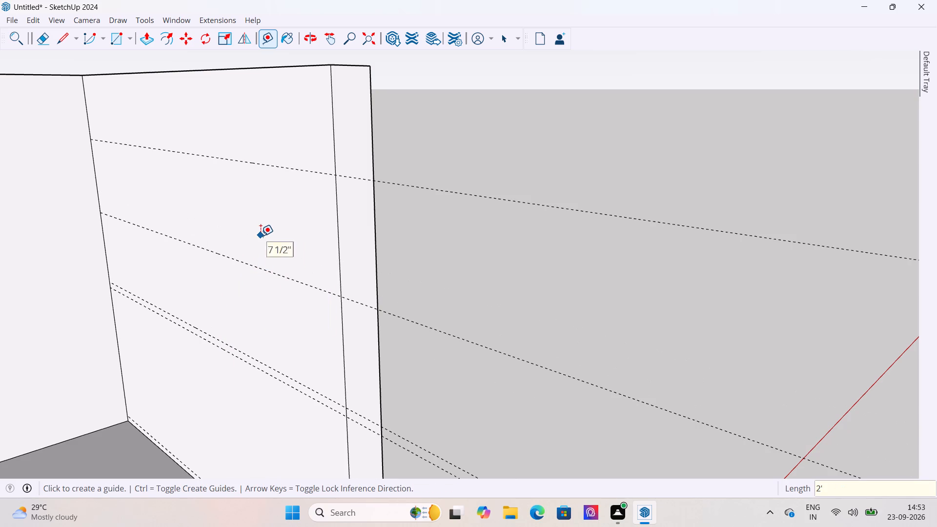
Add a guide on the back wall's inner face, 2" above its bottom edge at the floor.
scroll(275, 230, "down", 6)
middle_click_drag(271, 239, 176, 241)
scroll(164, 341, "up", 6)
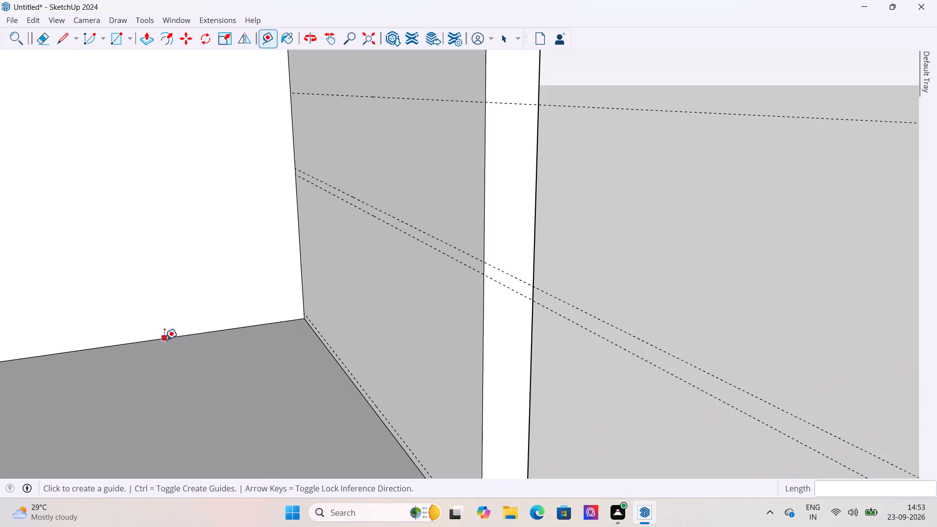
left_click(164, 338)
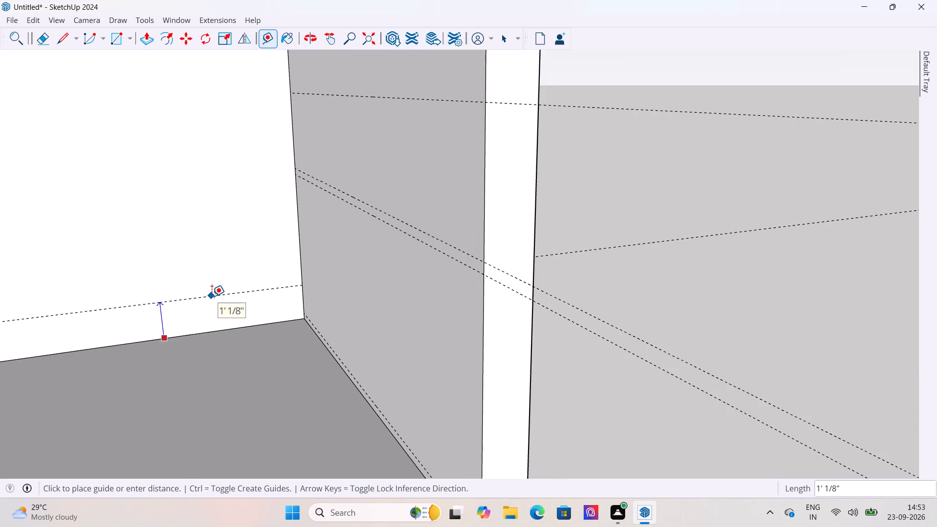
type("2\"")
key("Return")
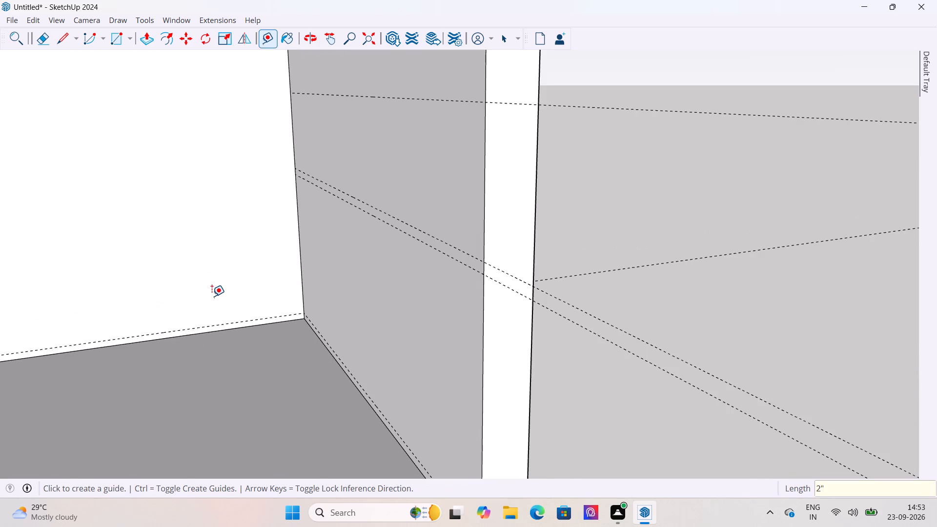
Add two more guides on the back wall: one 4' above the lowest guide and another 2" above that.
left_click(219, 324)
type("4'")
key("Return")
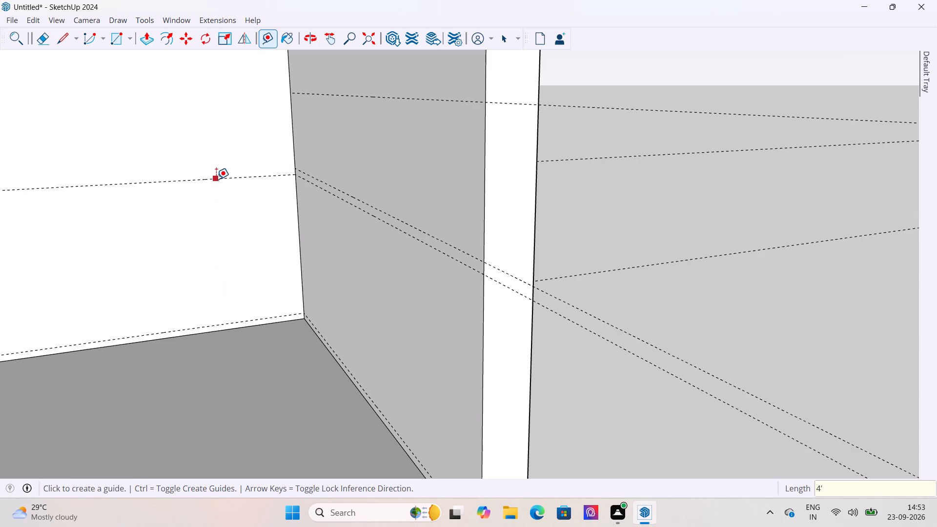
left_click(216, 179)
type("2\"")
key("Return")
Add two further guides on the back wall, each 2' above the previous one, starting from the upper line of the close pair.
scroll(277, 296, "down", 4)
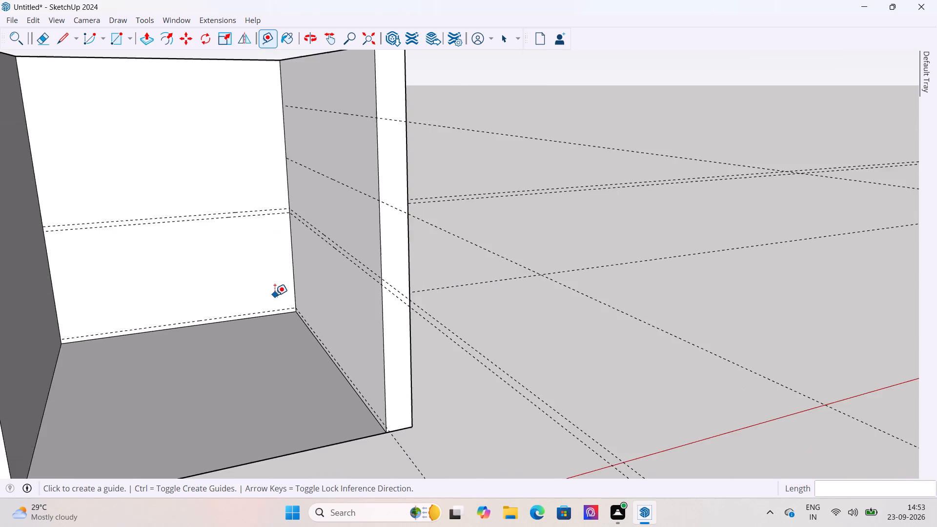
middle_click_drag(266, 291, 221, 282)
scroll(211, 204, "up", 9)
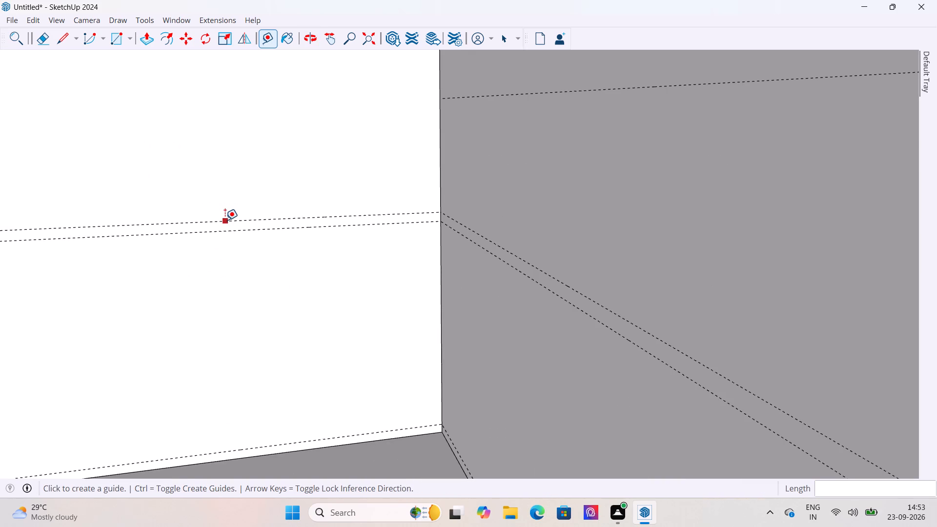
left_click(225, 220)
type("2'")
key("Return")
scroll(230, 411, "down", 6)
scroll(239, 193, "up", 2)
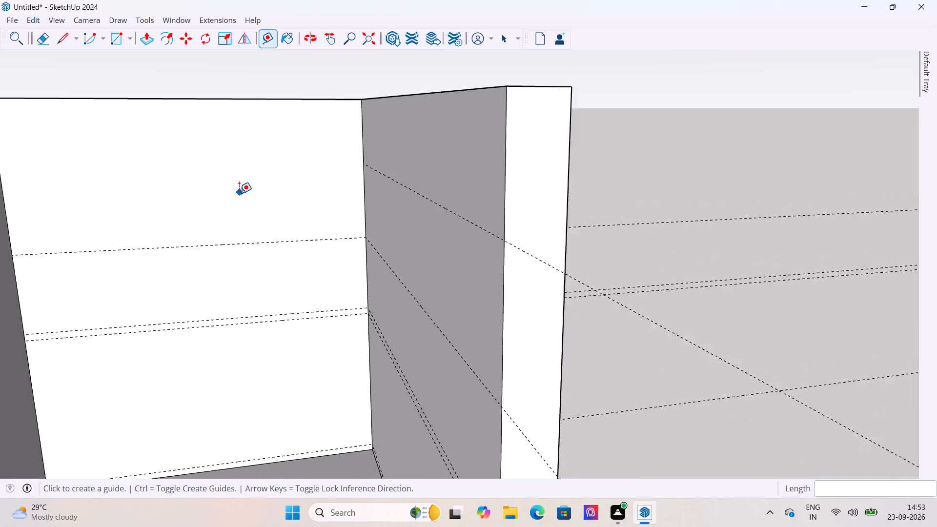
scroll(239, 193, "up", 2)
left_click(240, 259)
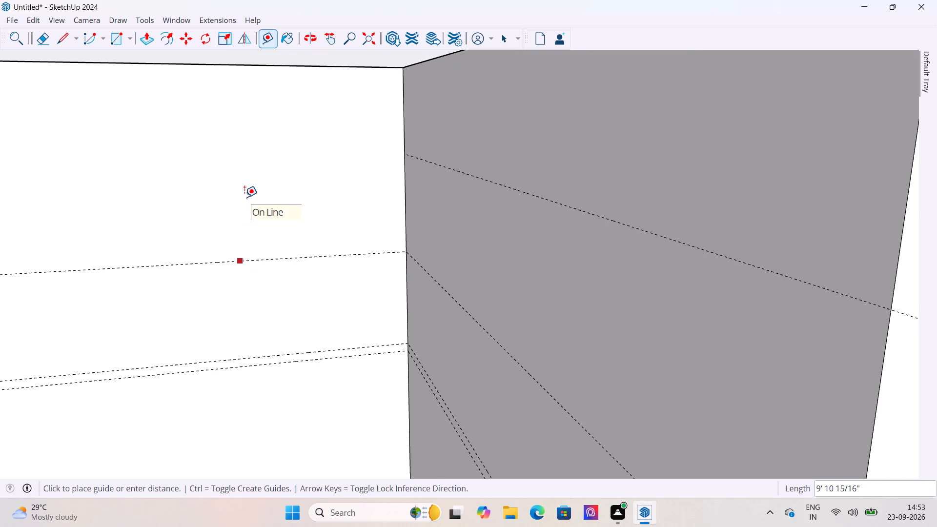
key("Escape")
left_click(263, 259)
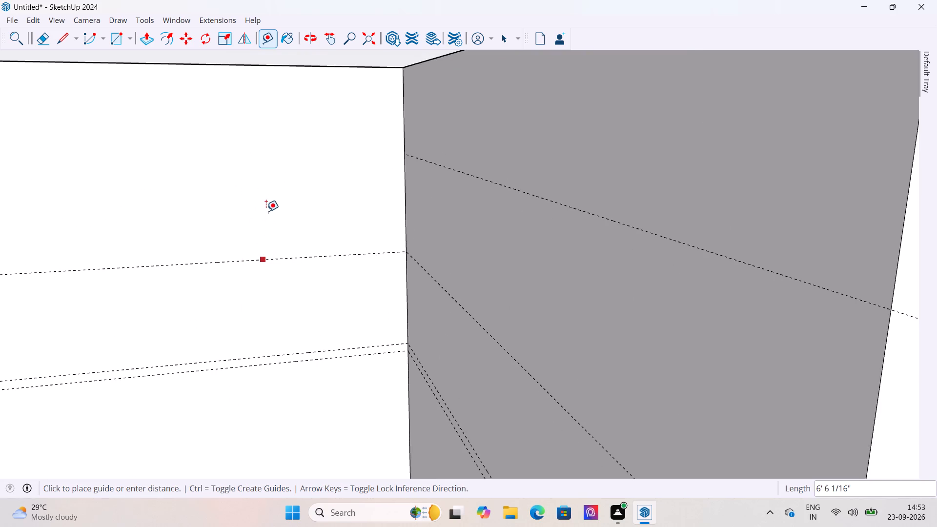
type("2'")
key("Return")
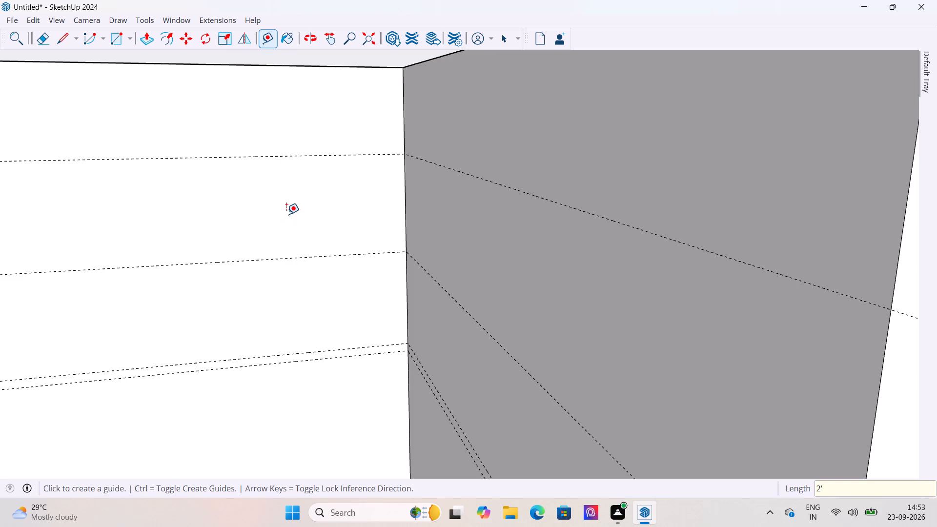
Add a guide on the remaining side wall's inner face, 2" above its bottom edge at the floor.
scroll(286, 214, "down", 5)
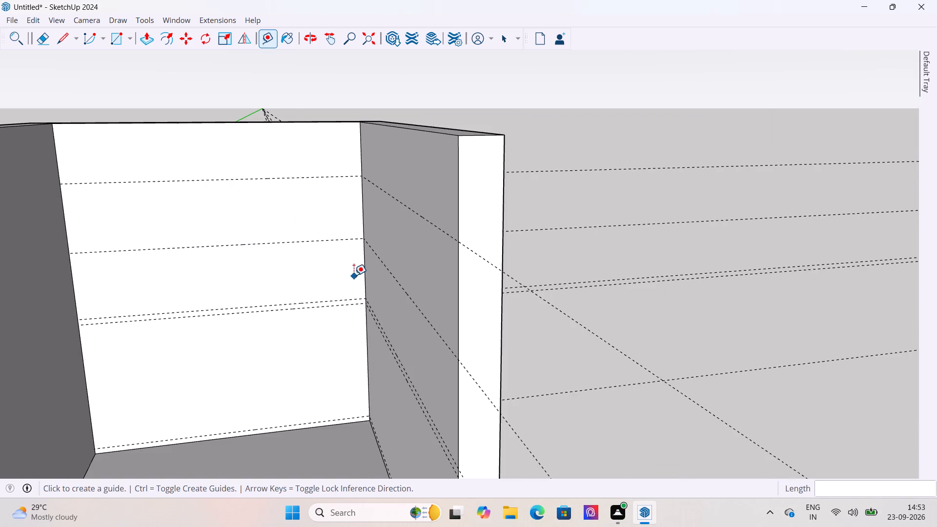
scroll(354, 275, "down", 5)
middle_click_drag(399, 313, 232, 301)
scroll(229, 371, "up", 6)
scroll(329, 389, "up", 4)
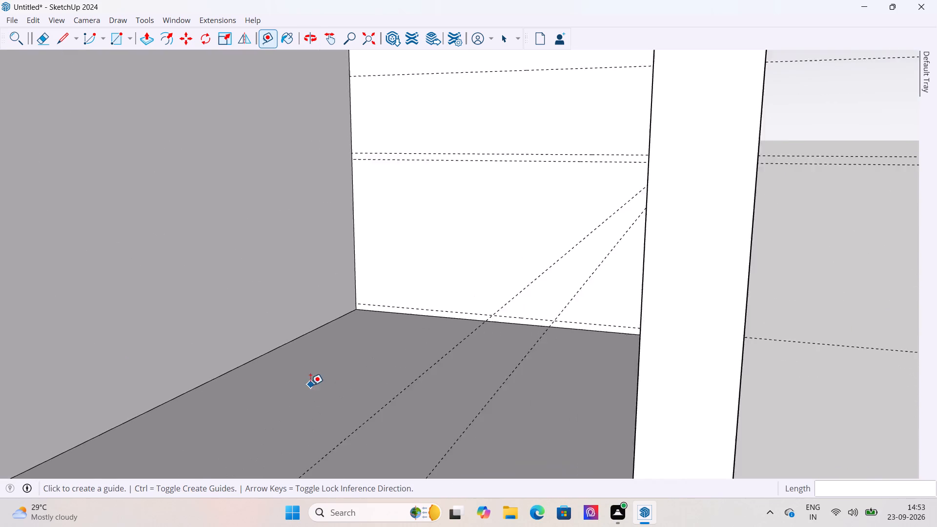
scroll(310, 385, "up", 1)
scroll(276, 352, "down", 5)
scroll(377, 327, "down", 6)
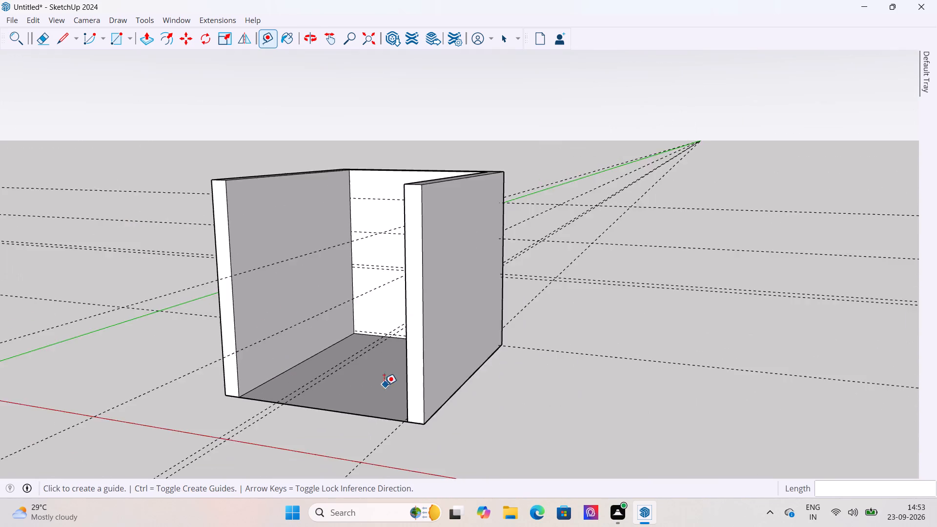
scroll(285, 352, "up", 6)
left_click(296, 387)
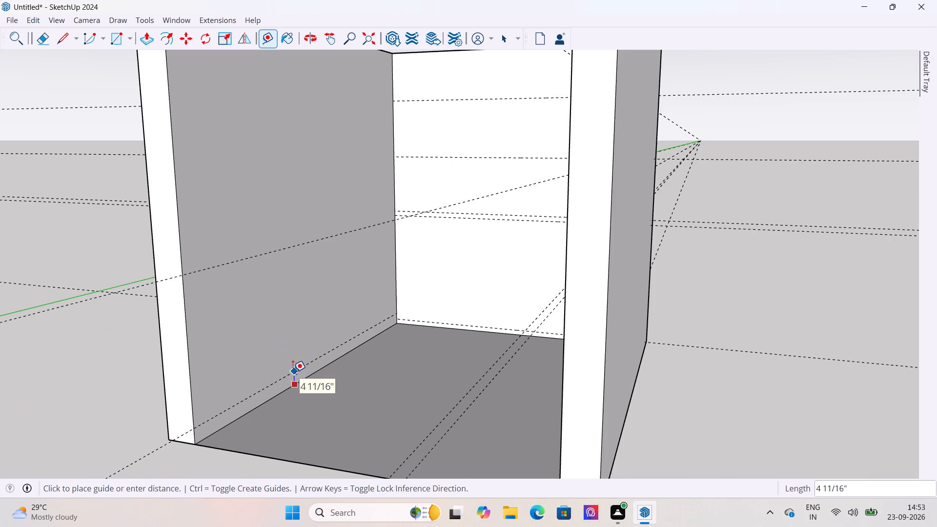
type("2\"")
key("Return")
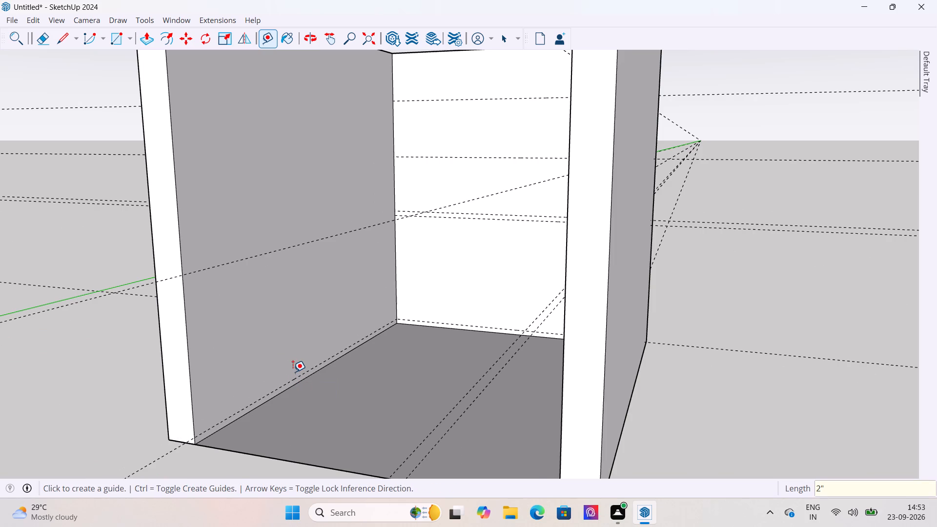
Add two more guides on this side wall: one 4' above the lowest guide and another 2" above that.
scroll(300, 428, "up", 4)
middle_click_drag(301, 426, 266, 401)
scroll(262, 366, "up", 5)
left_click(260, 350)
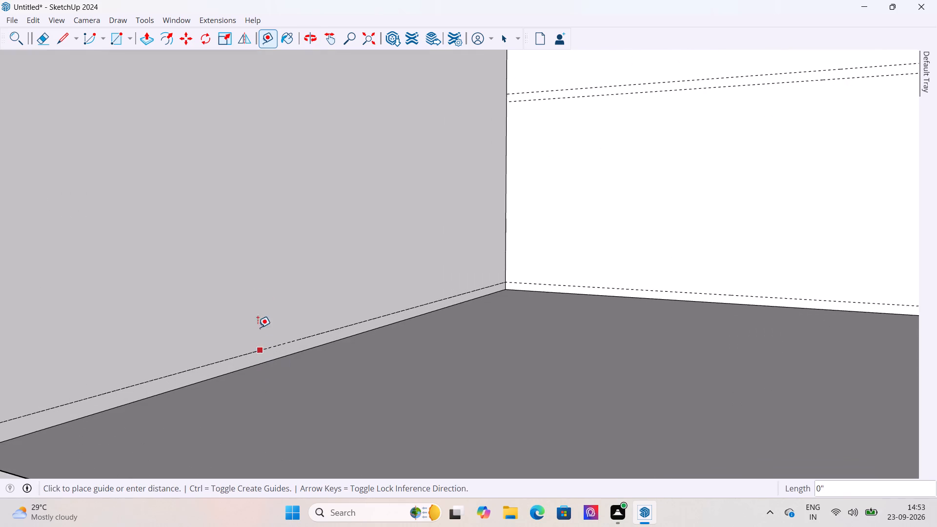
type("4'")
key("Return")
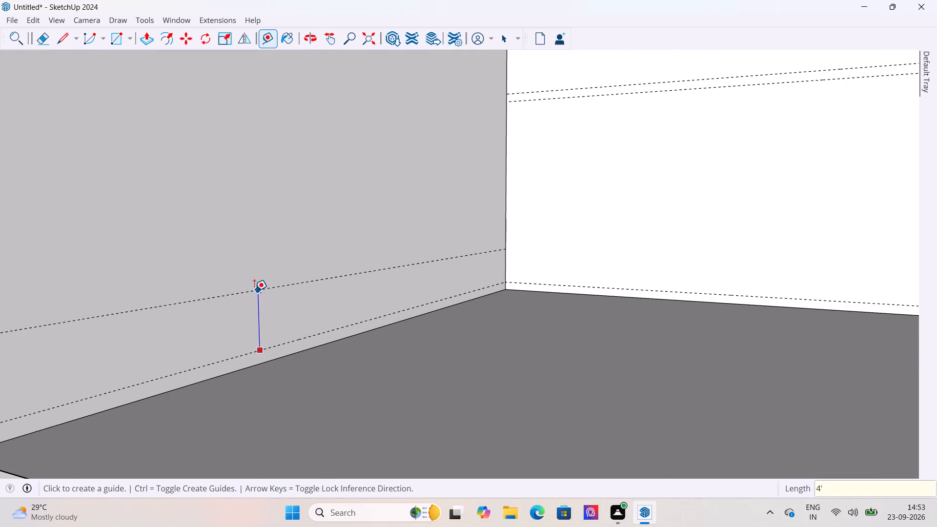
scroll(286, 376, "down", 7)
middle_click_drag(271, 324, 280, 360)
scroll(220, 241, "up", 5)
left_click(225, 186)
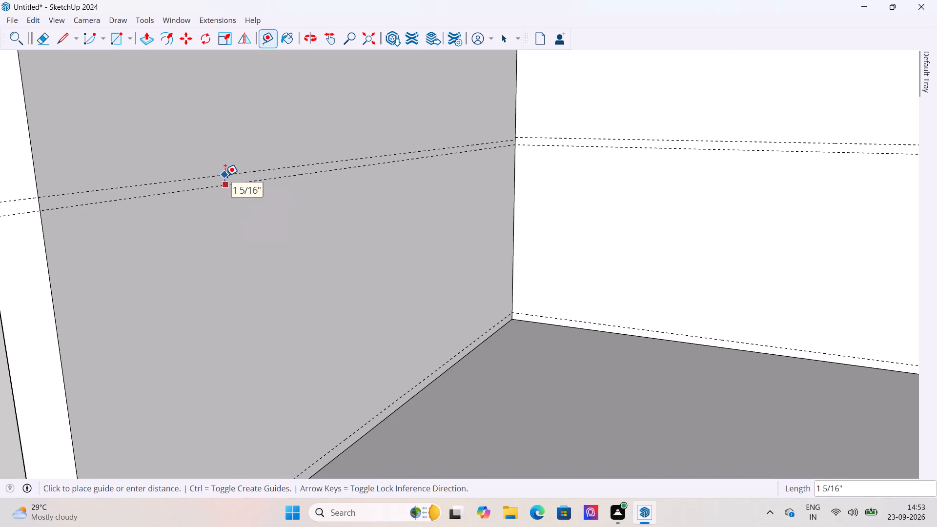
type("2\"")
key("Return")
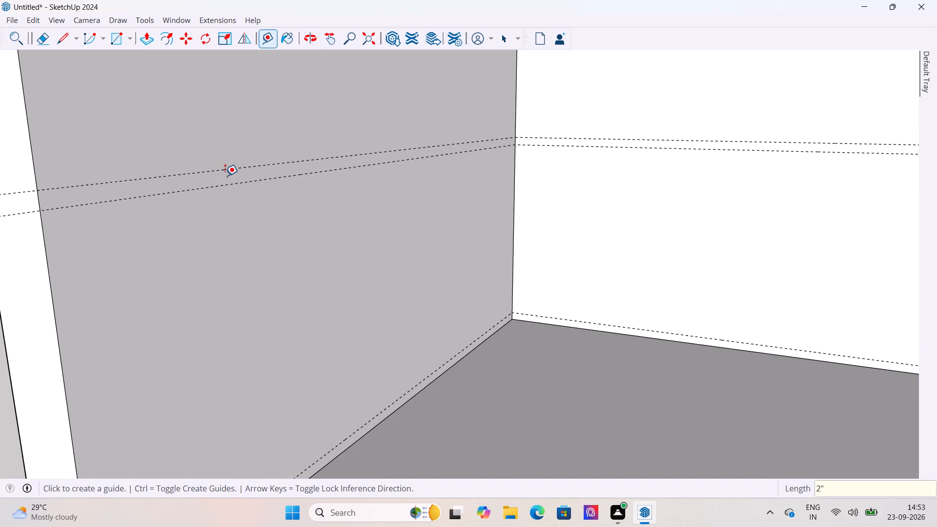
Add two further guides on this side wall, each 2' above the previous one, starting from the upper line of the close pair.
scroll(248, 264, "down", 7)
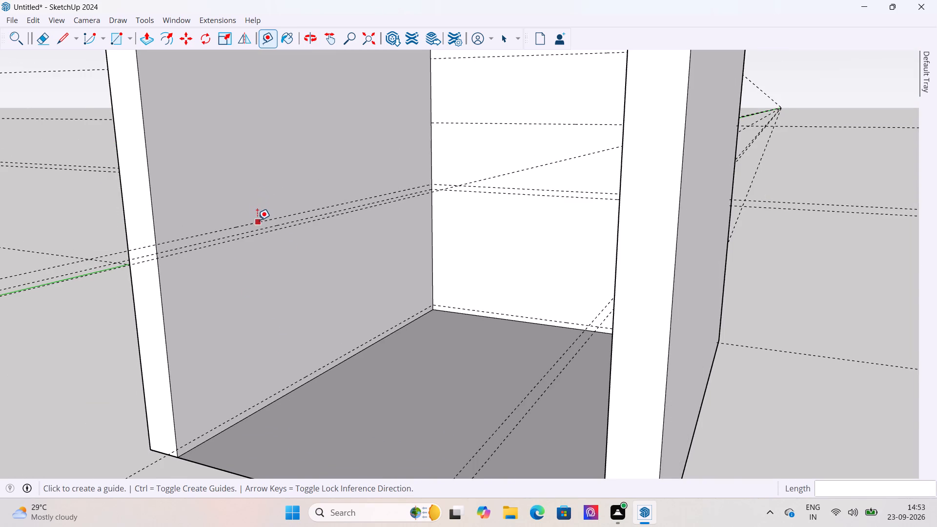
scroll(249, 229, "up", 11)
left_click(269, 214)
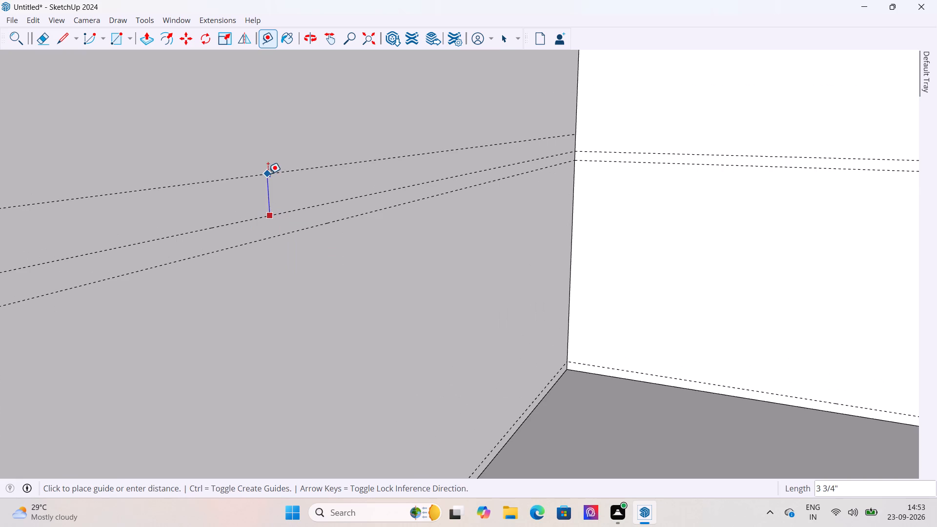
type("2'")
key("Return")
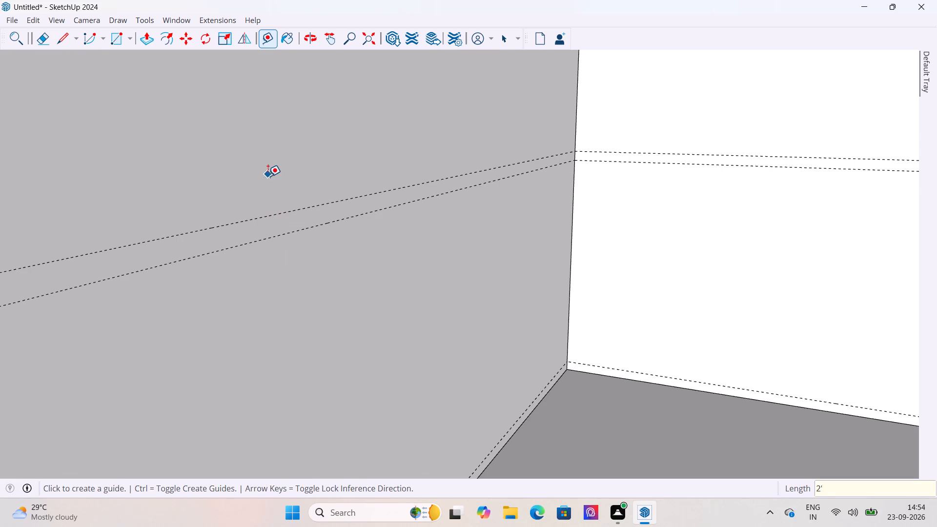
scroll(296, 278, "down", 14)
middle_click_drag(279, 257, 225, 223)
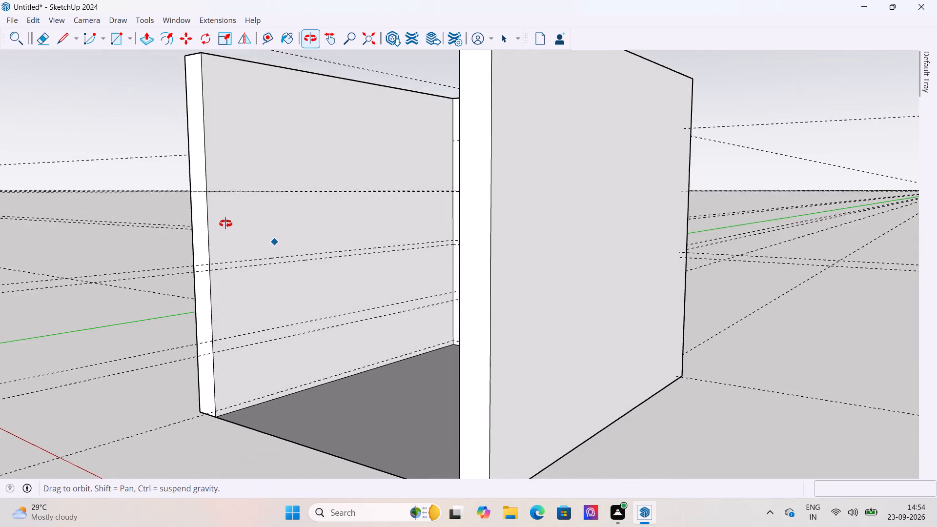
middle_click_drag(225, 223, 245, 247)
left_click(256, 199)
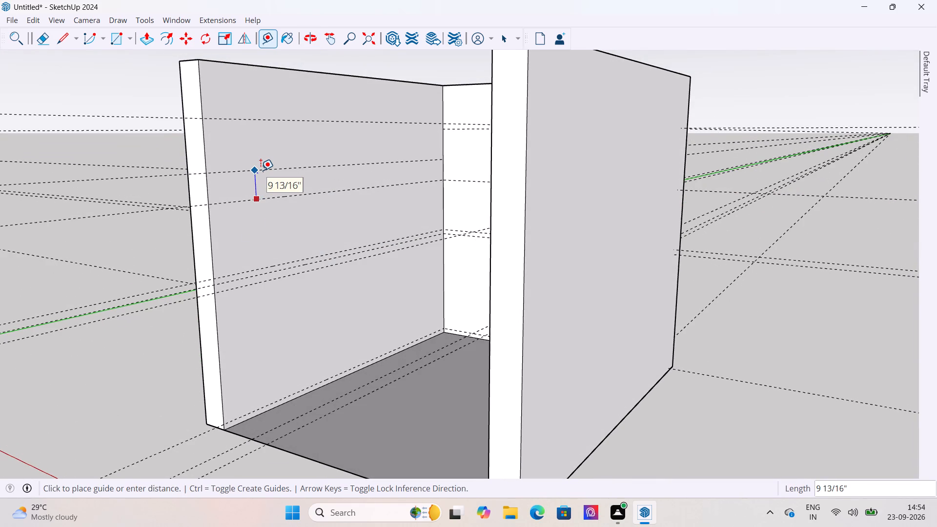
type("2'")
key("Return")
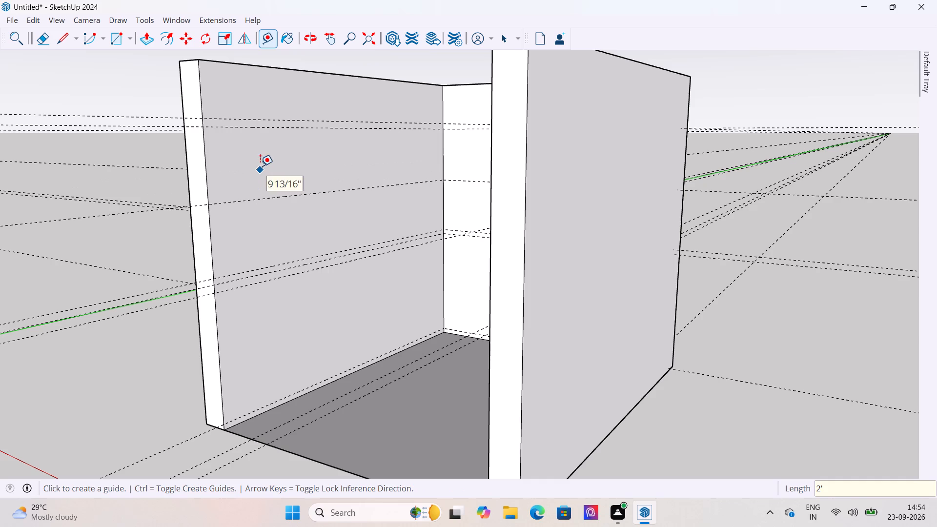
Draw a line along the back wall's topmost guide, from one inner corner to the other.
left_click(498, 39)
scroll(238, 270, "down", 5)
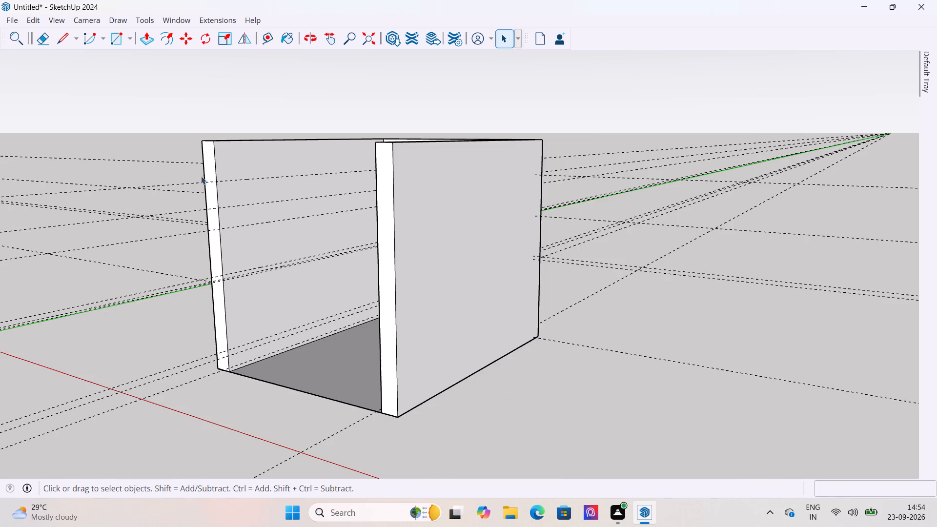
left_click(65, 41)
scroll(193, 295, "up", 10)
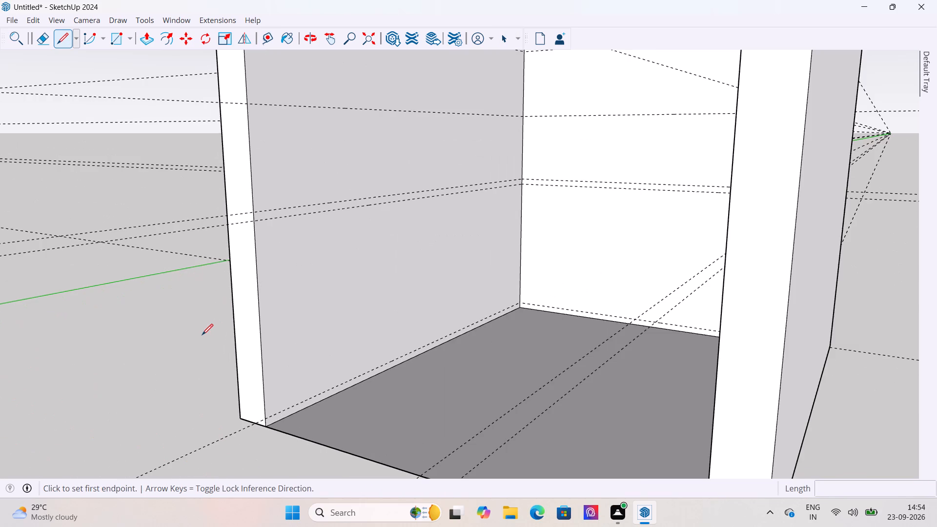
scroll(141, 397, "down", 5)
middle_click_drag(166, 276, 320, 302)
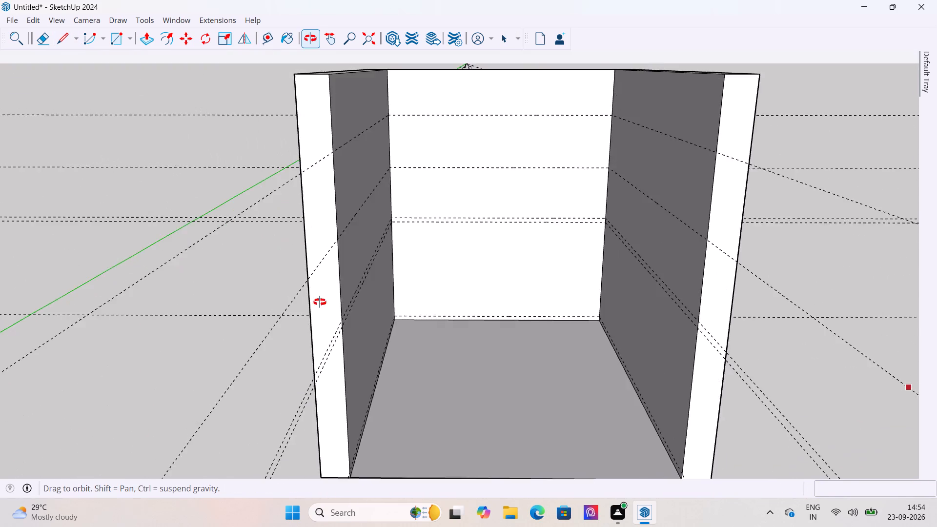
middle_click_drag(320, 302, 325, 292)
scroll(347, 100, "up", 5)
scroll(371, 132, "up", 2)
scroll(141, 203, "down", 6)
scroll(353, 127, "up", 6)
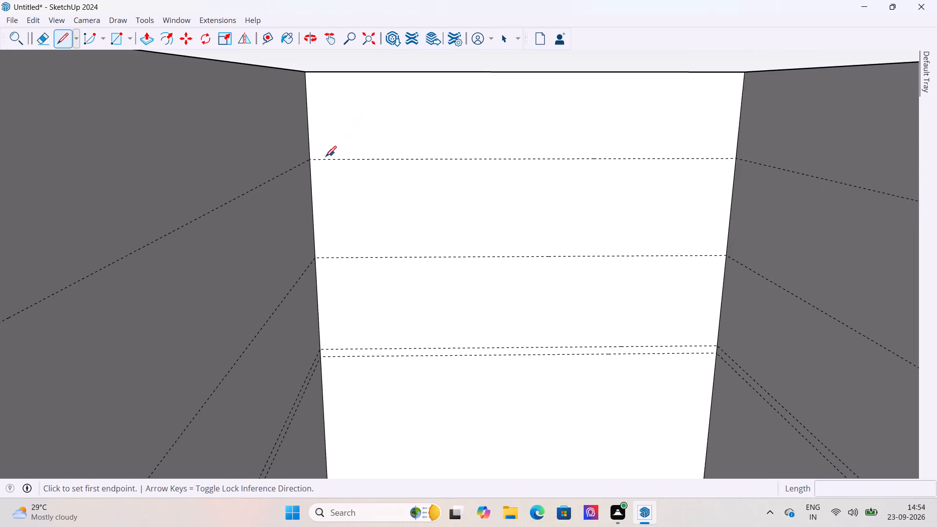
left_click(311, 160)
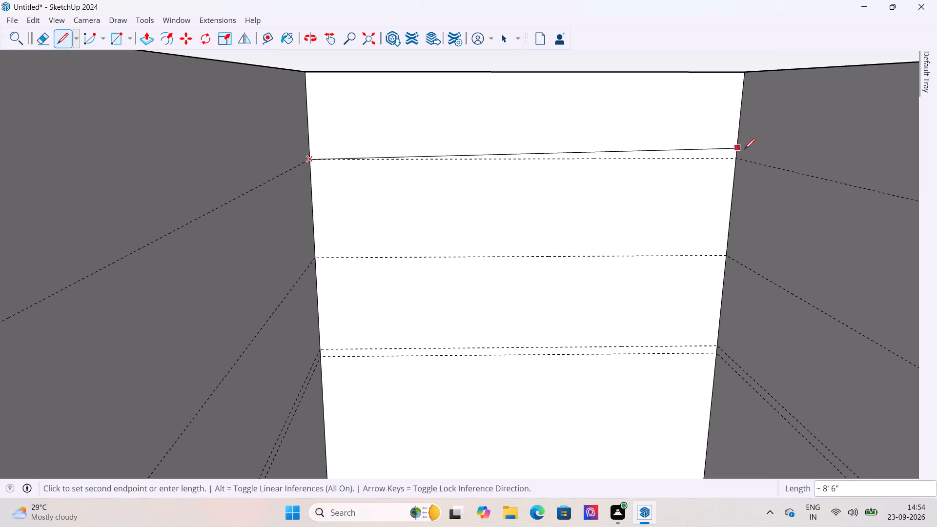
left_click(737, 157)
Draw 8' 6" lines across the back wall along its second-highest guide and both guides of the close pair.
scroll(273, 226, "down", 2)
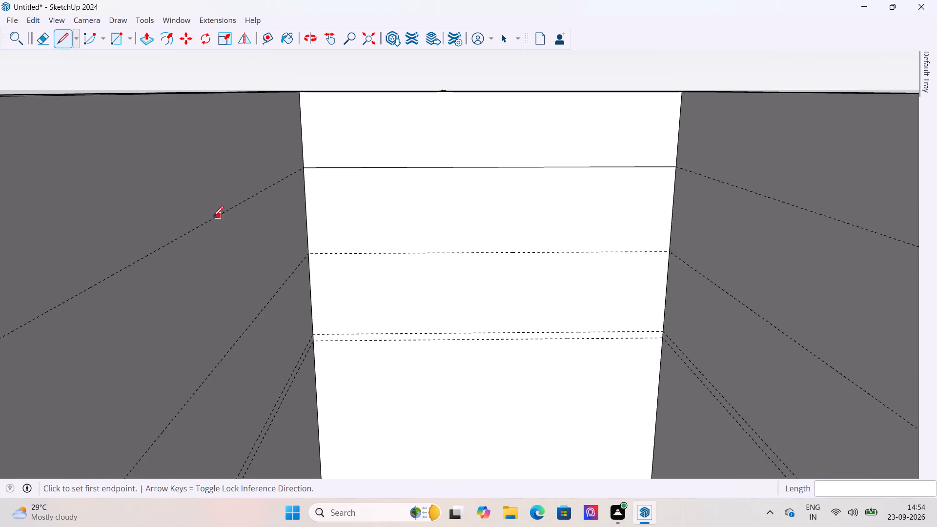
scroll(213, 217, "down", 1)
scroll(76, 156, "down", 2)
middle_click_drag(430, 263, 409, 223)
scroll(117, 286, "down", 5)
middle_click_drag(328, 312, 351, 315)
scroll(368, 273, "up", 9)
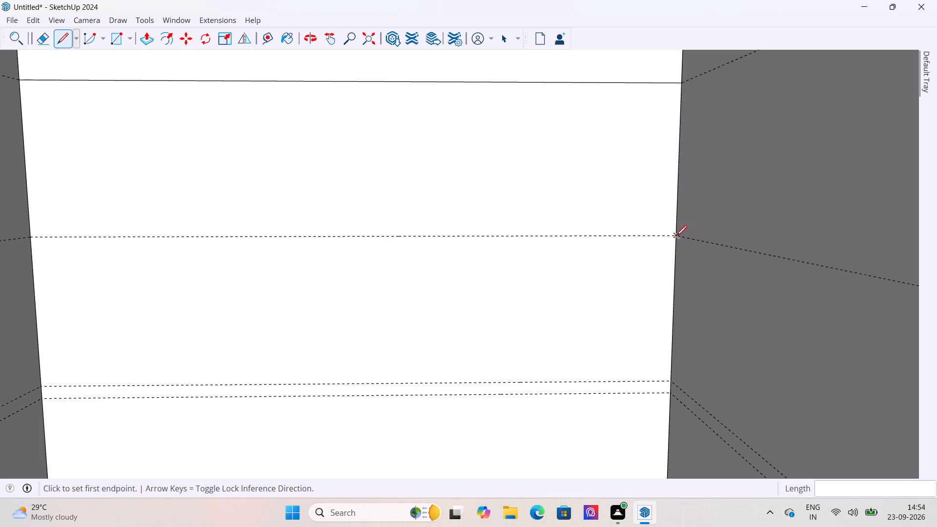
left_click_drag(676, 236, 670, 235)
left_click_drag(32, 234, 34, 243)
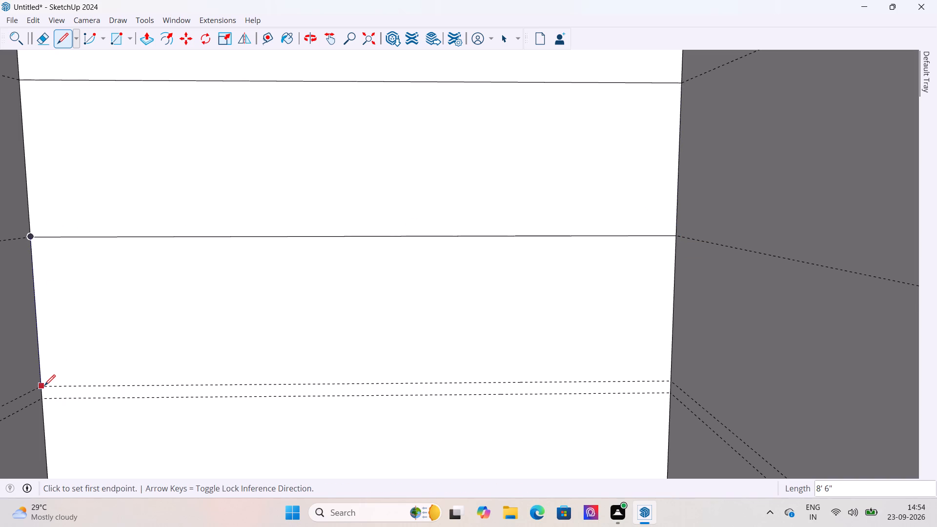
left_click_drag(42, 385, 49, 385)
left_click(672, 379)
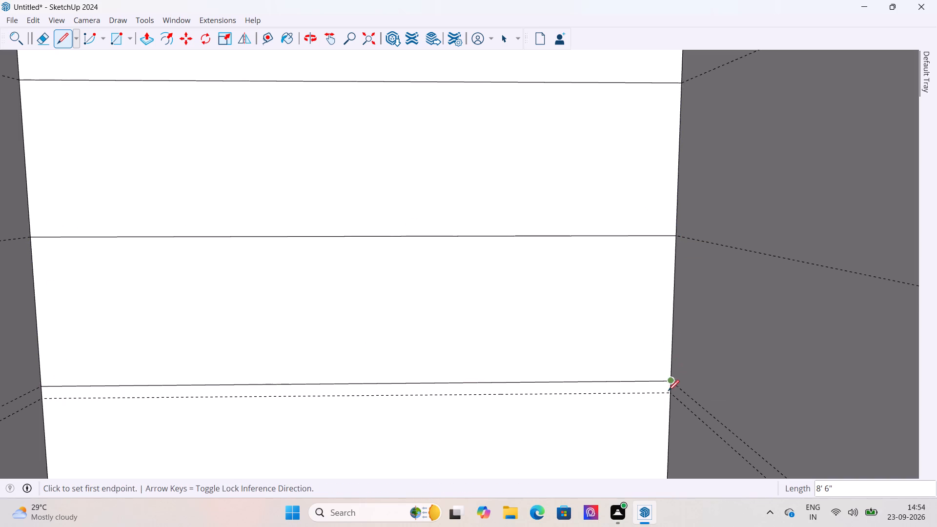
left_click(671, 394)
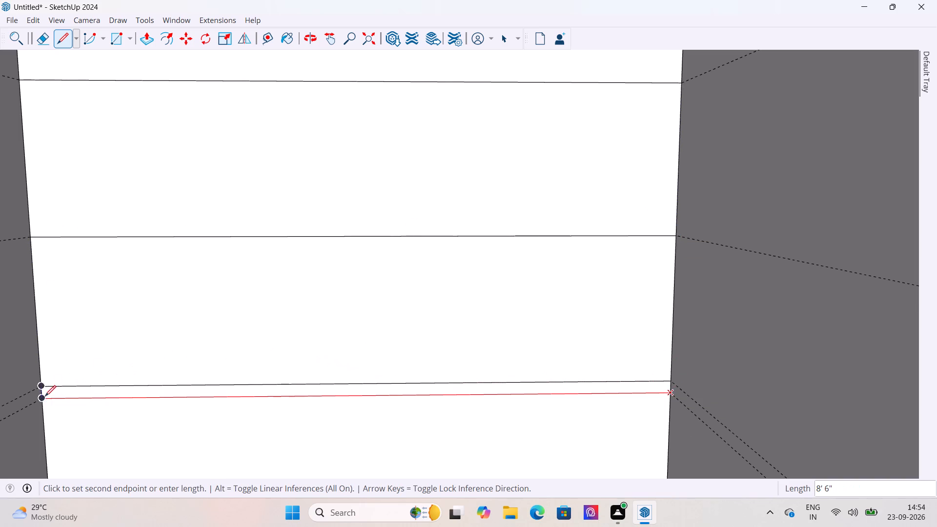
left_click(41, 398)
Draw a line across the back wall along the lowest guide, just above the floor, from corner to corner.
scroll(82, 233, "down", 5)
scroll(158, 227, "down", 6)
scroll(205, 348, "up", 8)
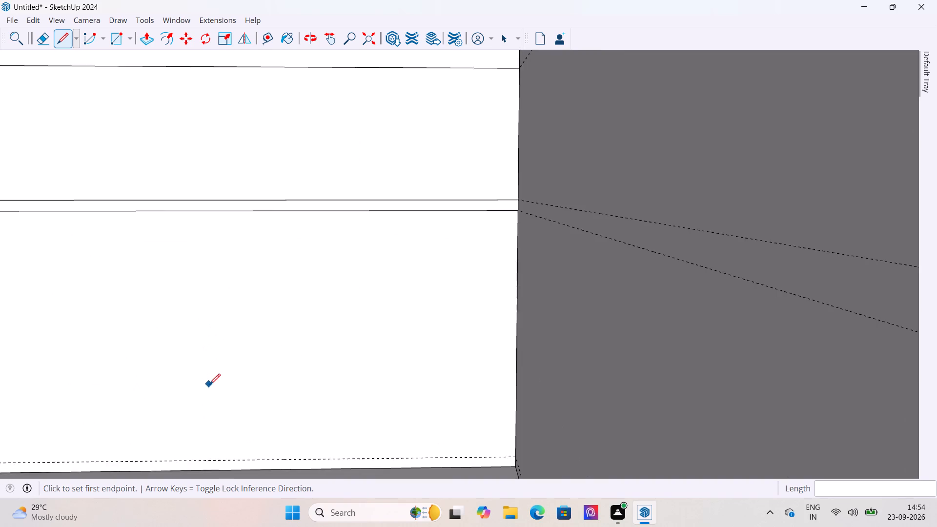
scroll(244, 211, "down", 5)
scroll(203, 399, "up", 6)
scroll(250, 332, "down", 2)
middle_click_drag(242, 336, 262, 338)
left_click_drag(27, 368, 31, 365)
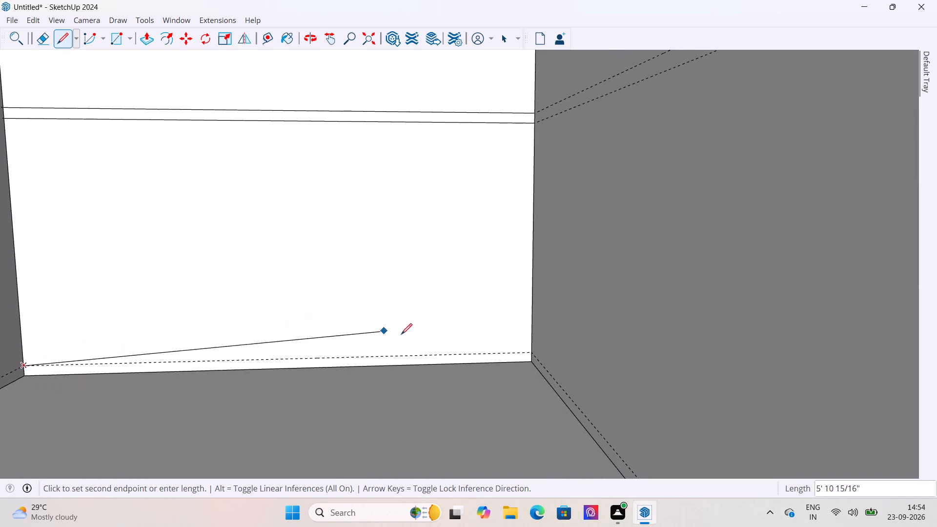
left_click(531, 347)
Draw 11' 3" lines along the two highest guides of the right side wall, between the back corner and the wall's front edge.
scroll(236, 266, "down", 6)
middle_click_drag(256, 279, 307, 288)
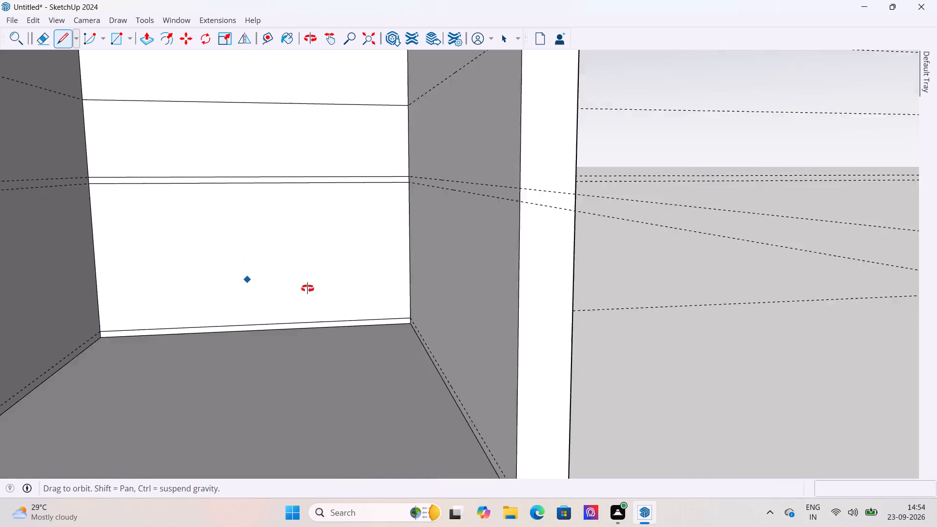
middle_click_drag(307, 288, 349, 292)
scroll(151, 320, "down", 7)
middle_click_drag(288, 276, 441, 278)
scroll(367, 154, "up", 6)
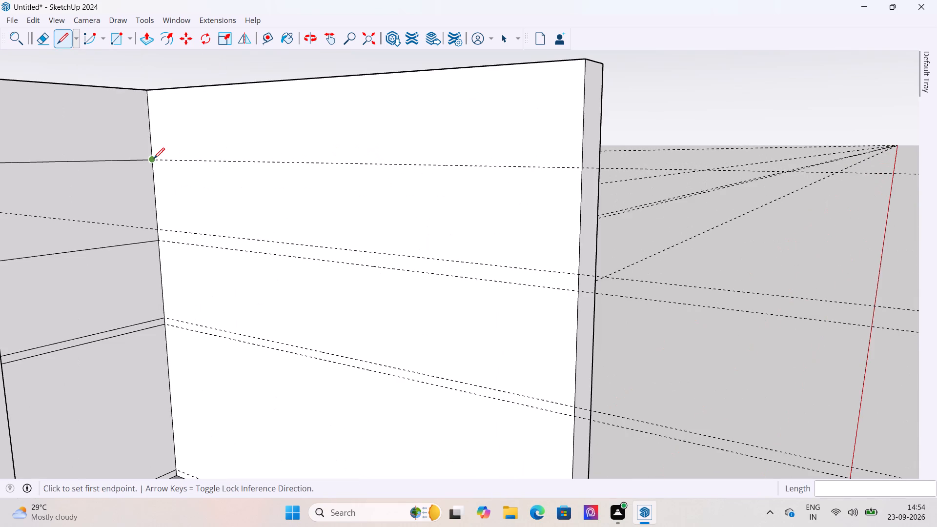
middle_click_drag(193, 190, 193, 159)
scroll(189, 148, "up", 5)
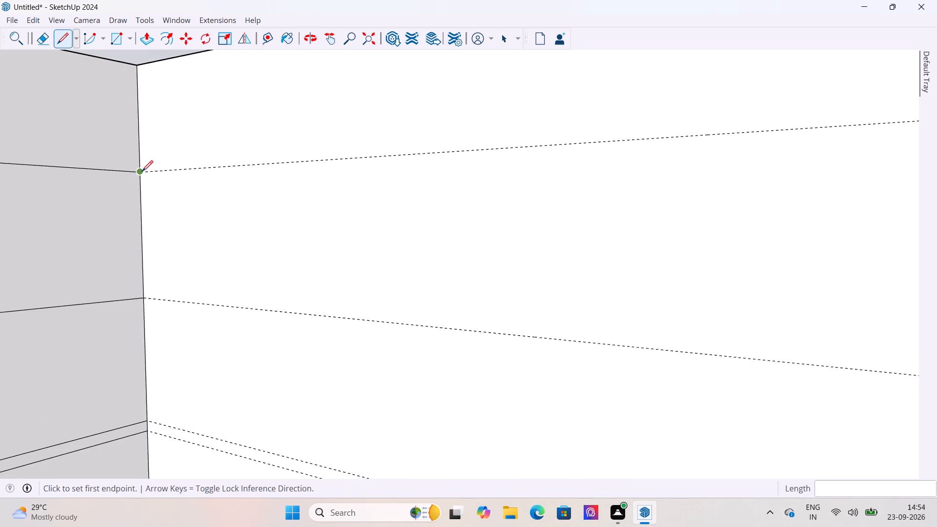
left_click_drag(141, 172, 161, 175)
scroll(68, 228, "down", 7)
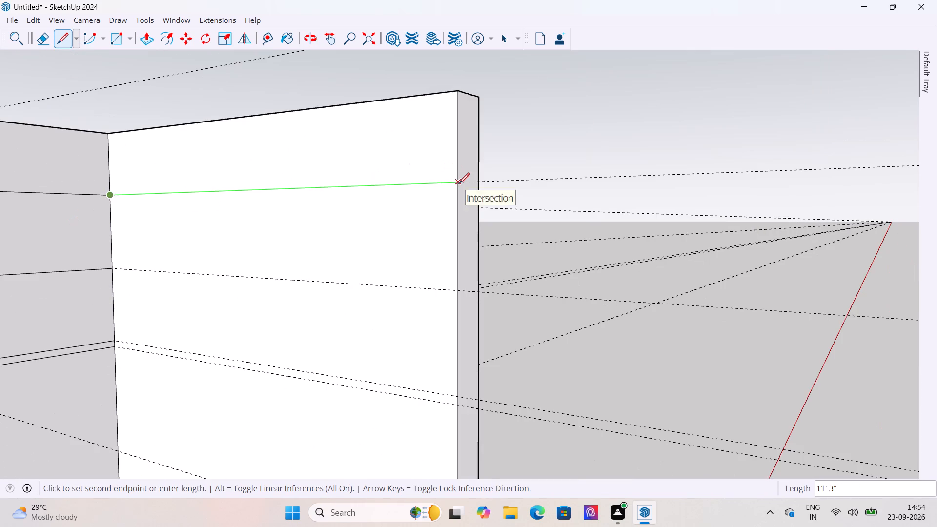
left_click(459, 183)
left_click(460, 288)
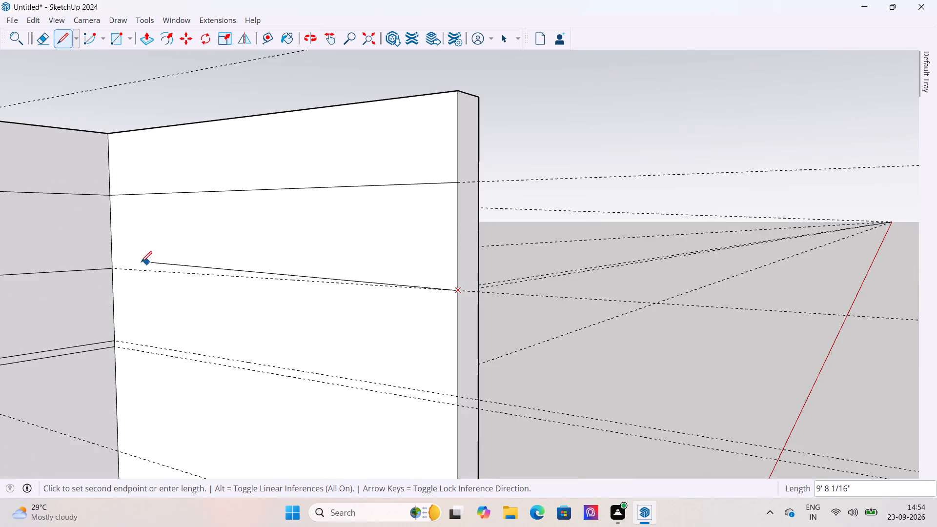
left_click_drag(111, 269, 112, 279)
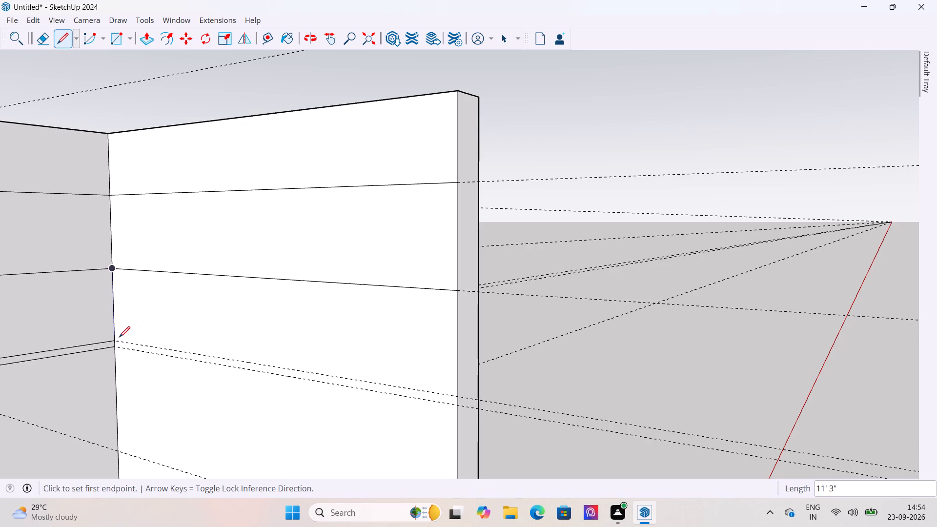
Draw 11' 3" lines along both guides of the close pair on the right side wall, from back corner to front edge.
left_click(113, 340)
scroll(252, 355, "up", 5)
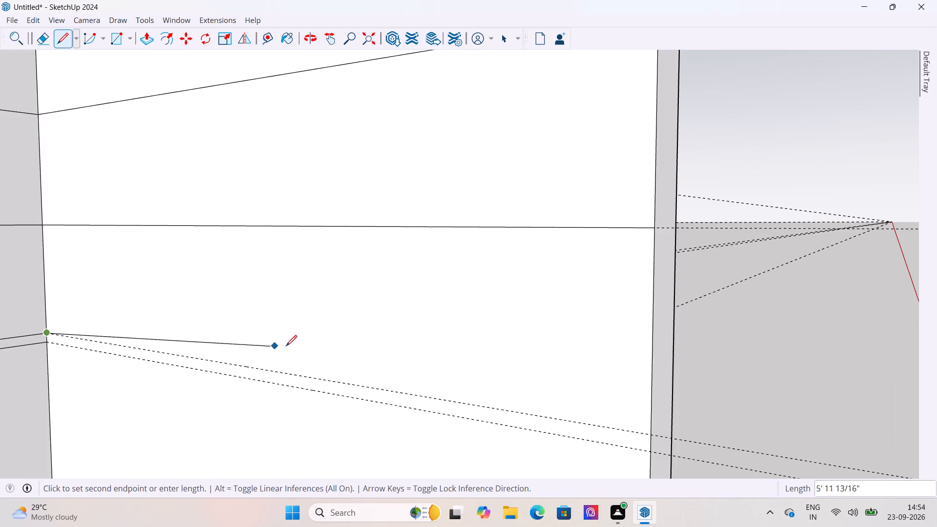
scroll(461, 365, "down", 1)
left_click(629, 427)
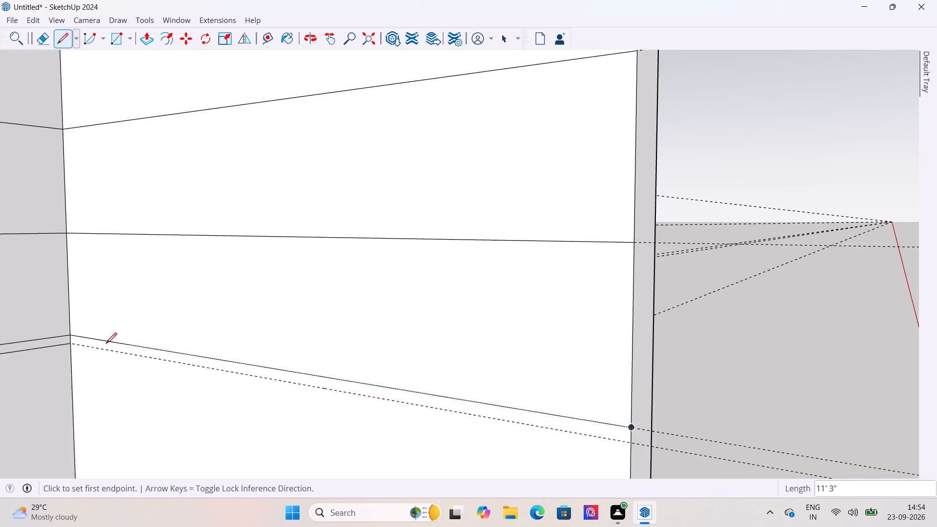
left_click(70, 344)
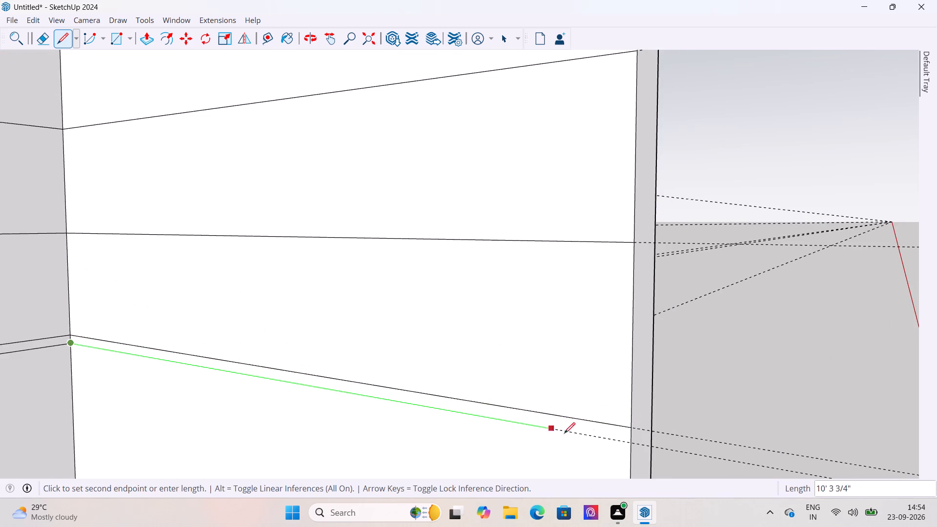
left_click(633, 442)
Draw a line along the right side wall's lowest guide, just above the floor, from the back corner to the front edge.
scroll(409, 191, "down", 4)
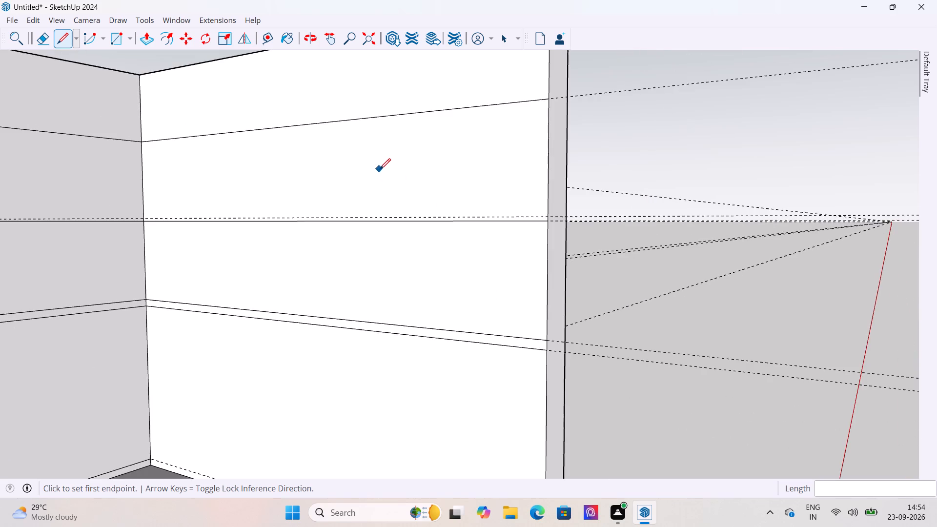
scroll(380, 169, "down", 3)
scroll(345, 346, "up", 4)
scroll(343, 345, "down", 4)
scroll(336, 418, "up", 5)
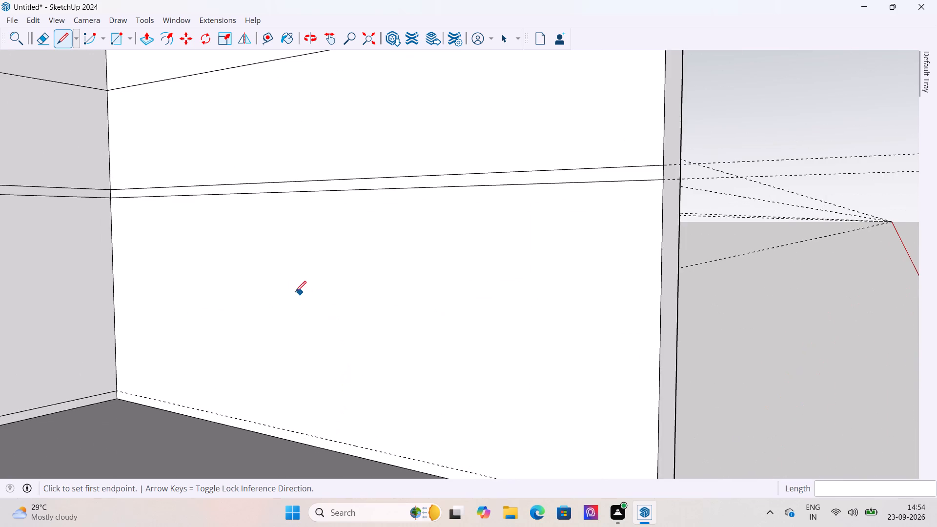
left_click_drag(118, 389, 122, 388)
scroll(160, 368, "down", 6)
scroll(363, 431, "up", 6)
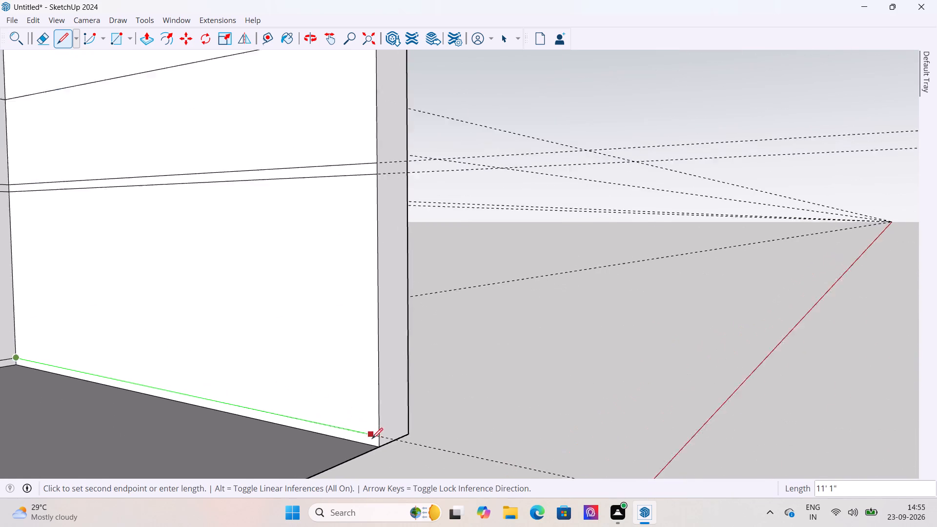
left_click(385, 434)
Draw an 11' 3" line along the lowest guide of the opposite side wall, from the back corner to the front edge.
scroll(478, 377, "down", 7)
middle_click_drag(529, 373, 301, 400)
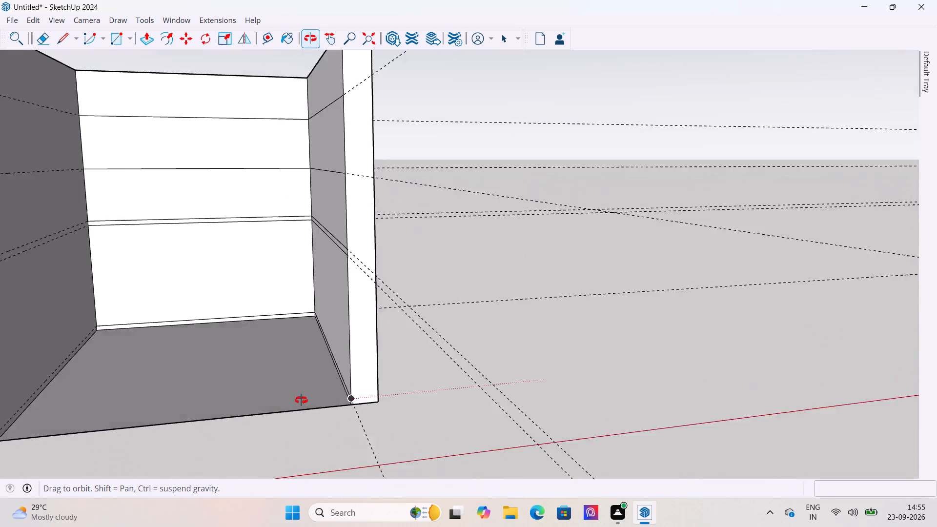
middle_click_drag(301, 400, 261, 401)
scroll(175, 320, "up", 12)
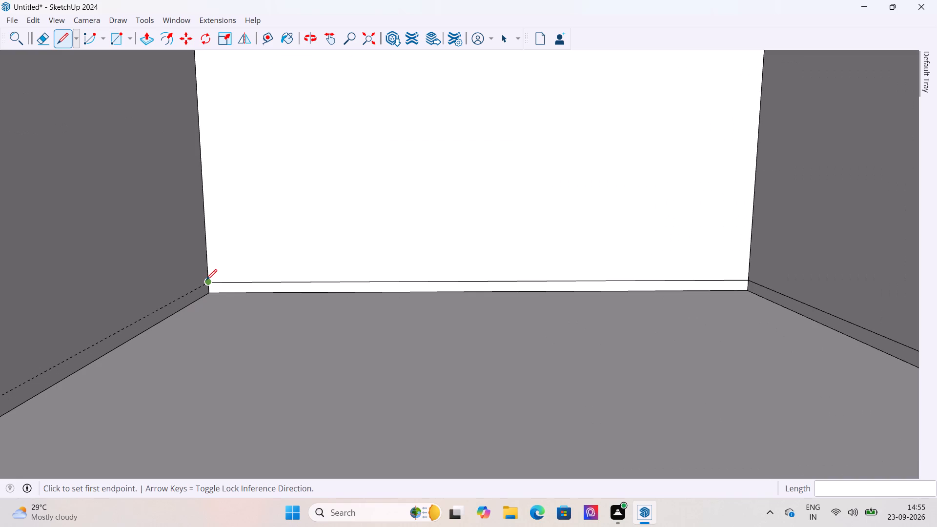
left_click_drag(206, 280, 228, 273)
scroll(295, 254, "down", 7)
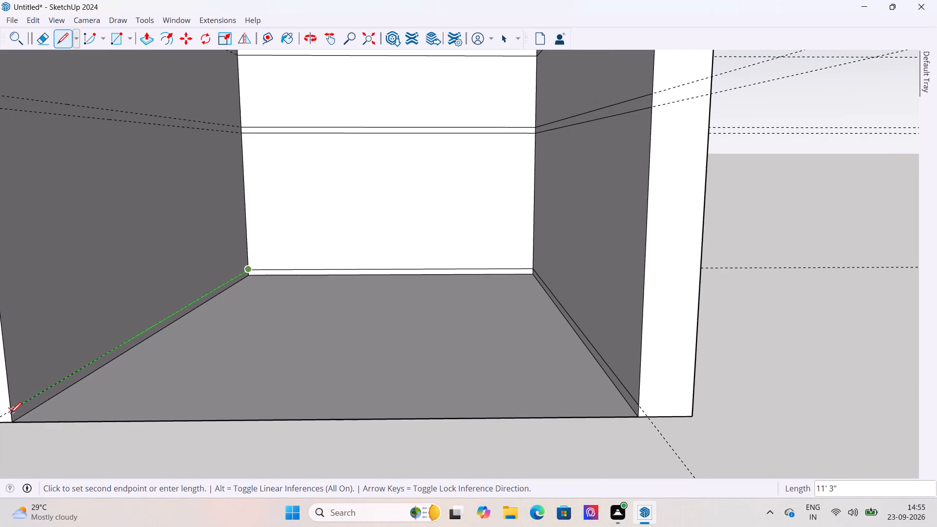
left_click_drag(10, 413, 20, 411)
Draw 11' 3" lines along both guides of the close pair on the left side wall, from back corner to front edge.
scroll(269, 349, "down", 12)
scroll(248, 260, "up", 12)
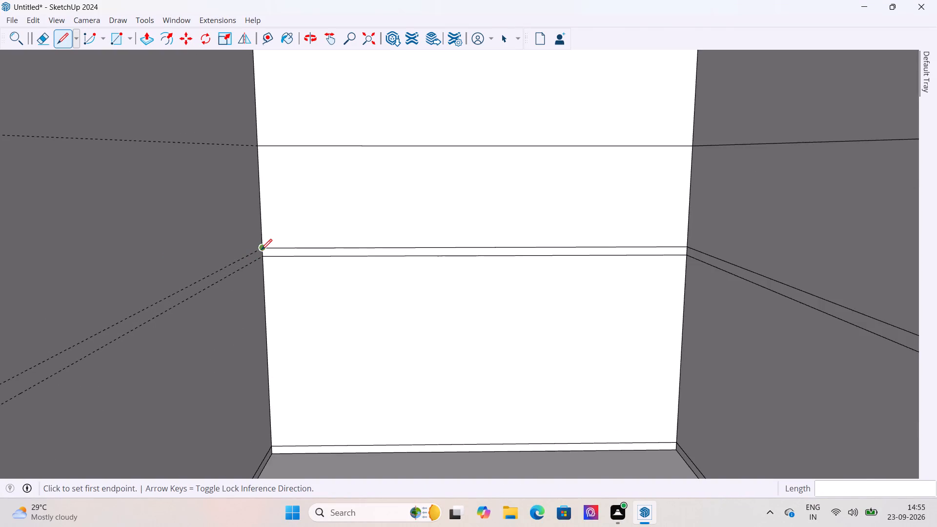
scroll(261, 250, "up", 6)
left_click_drag(263, 262, 280, 256)
scroll(455, 205, "down", 10)
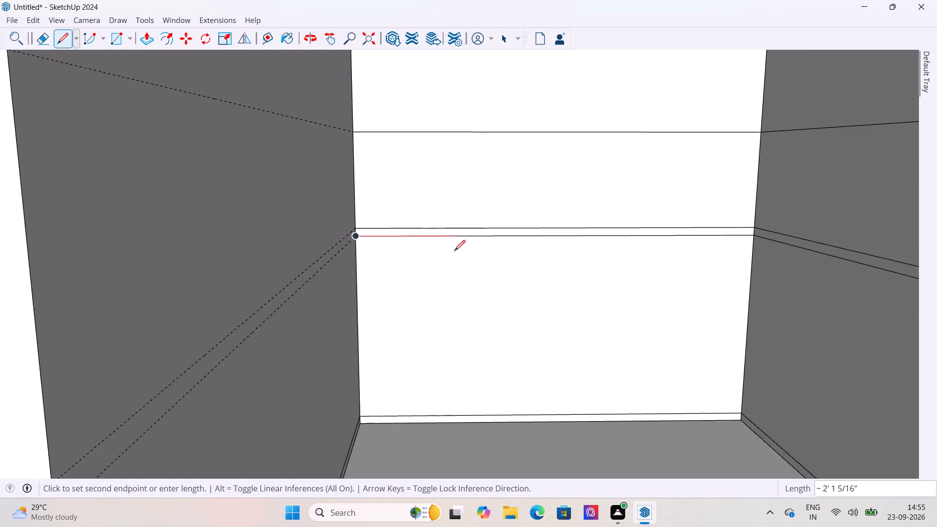
scroll(454, 251, "down", 3)
middle_click_drag(507, 292, 384, 282)
scroll(276, 275, "up", 5)
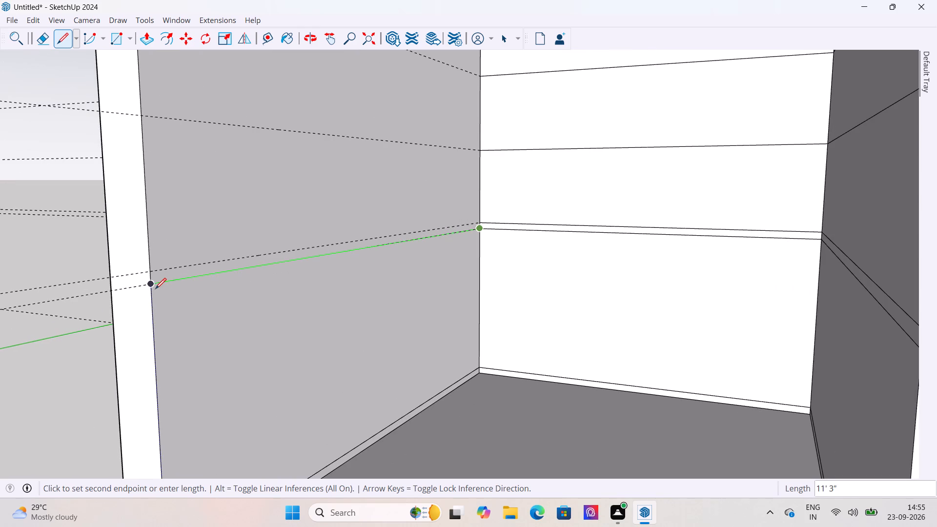
left_click(152, 286)
left_click(482, 221)
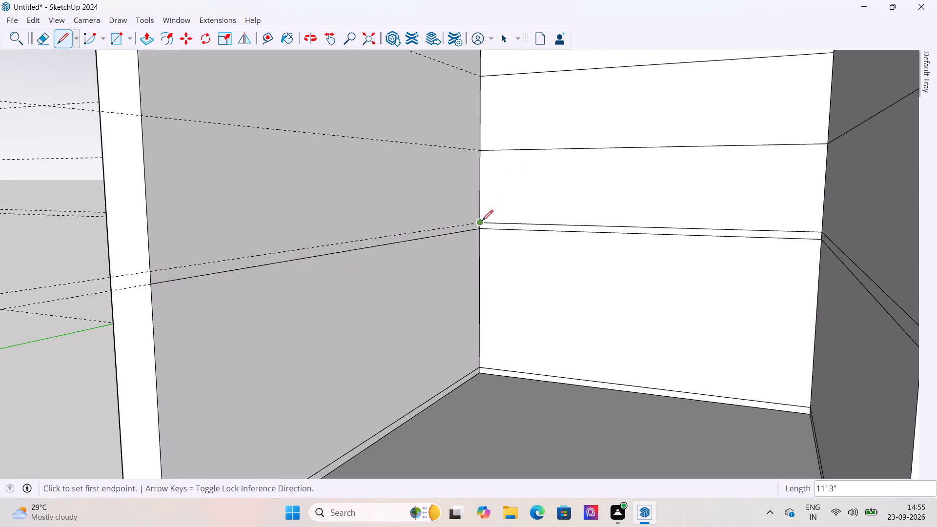
left_click(151, 269)
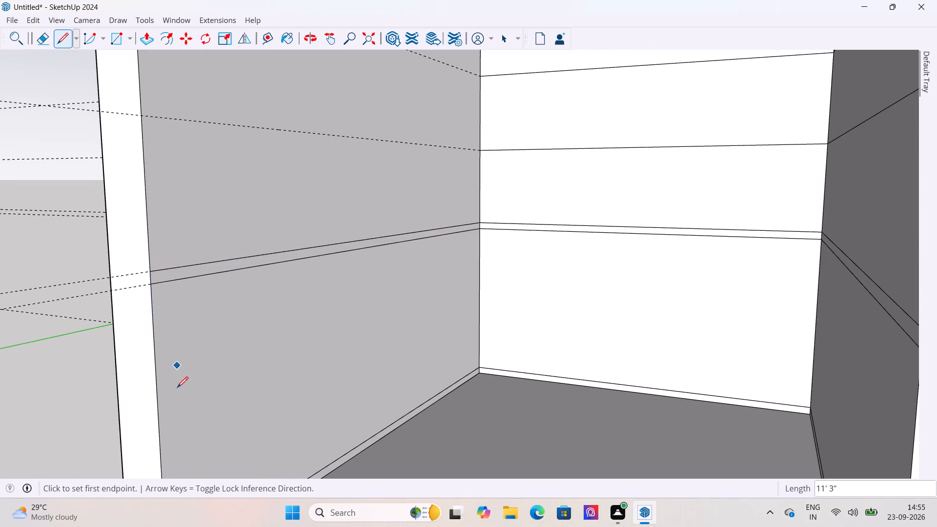
Draw lines along the two highest guides of the left side wall, each from the back corner to the front edge.
scroll(175, 397, "down", 7)
scroll(293, 194, "up", 6)
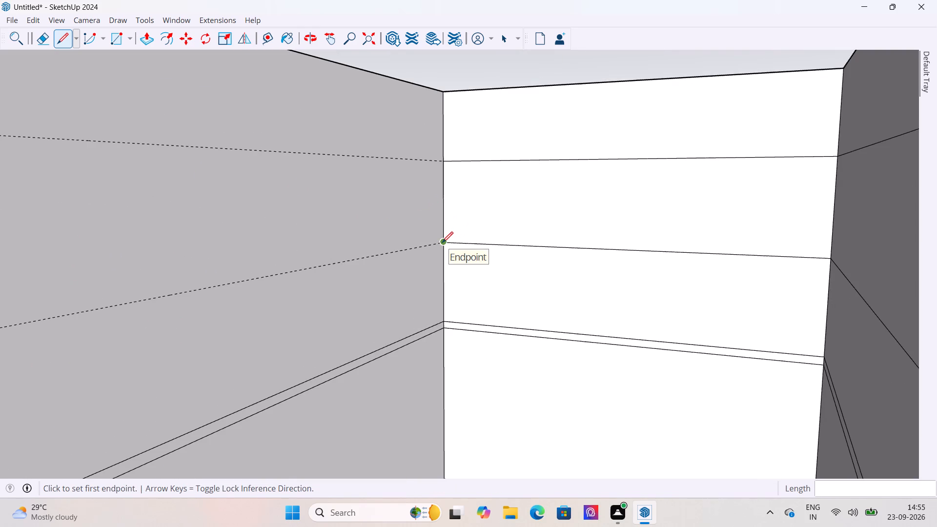
left_click(442, 243)
scroll(566, 199, "down", 7)
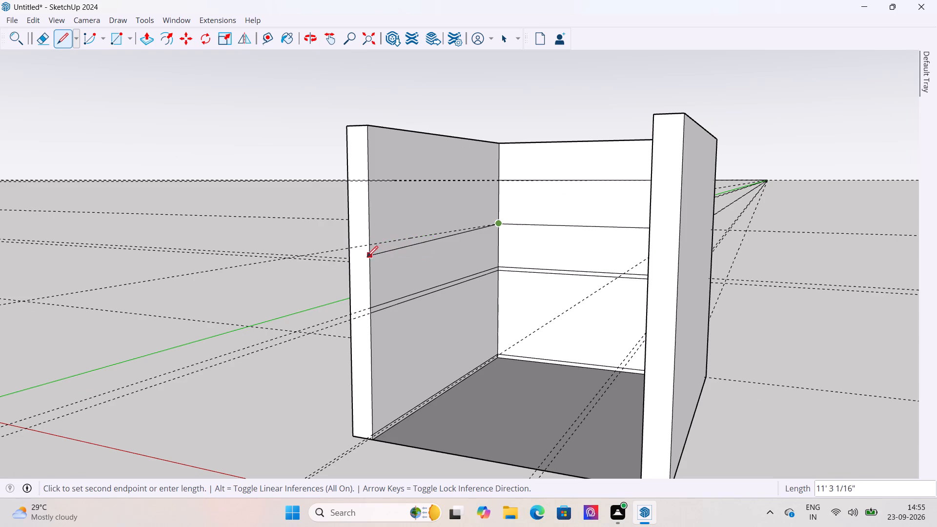
left_click(370, 244)
scroll(250, 329, "down", 7)
scroll(434, 205, "up", 10)
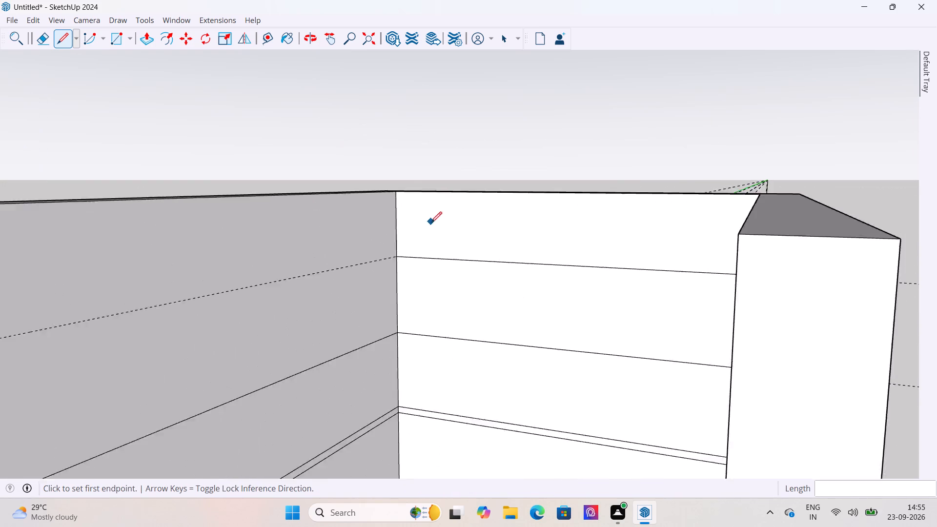
scroll(431, 223, "up", 2)
left_click(393, 261)
scroll(507, 210, "down", 7)
scroll(308, 262, "up", 5)
left_click(258, 271)
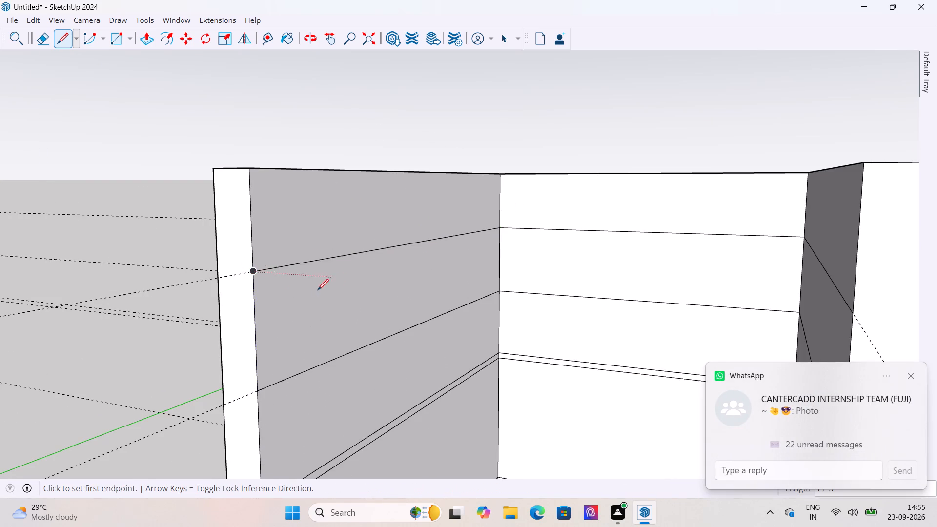
Delete all the dashed guides in the model.
scroll(304, 297, "down", 6)
left_click(500, 38)
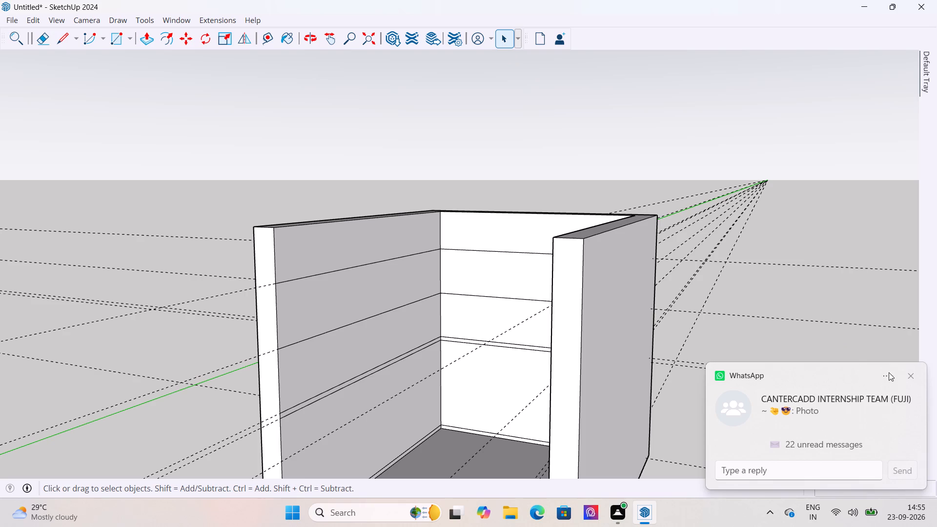
left_click(911, 374)
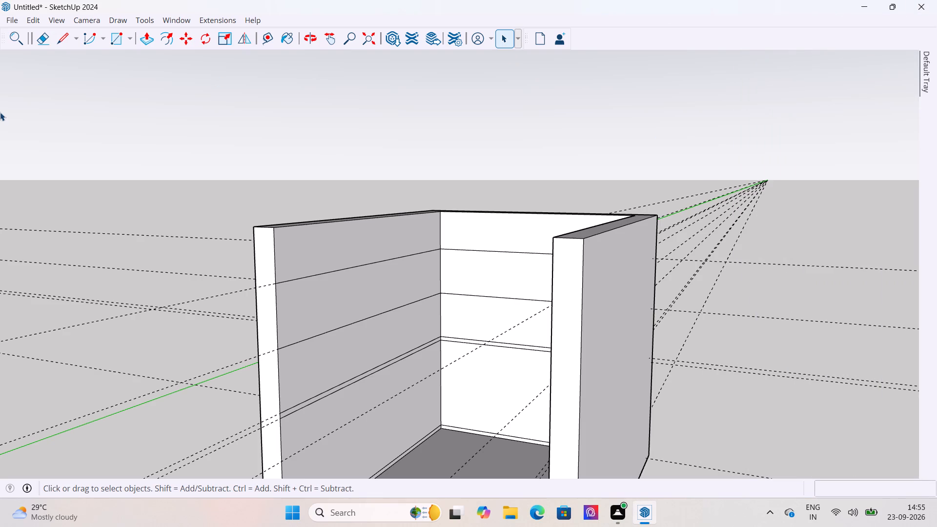
left_click(29, 18)
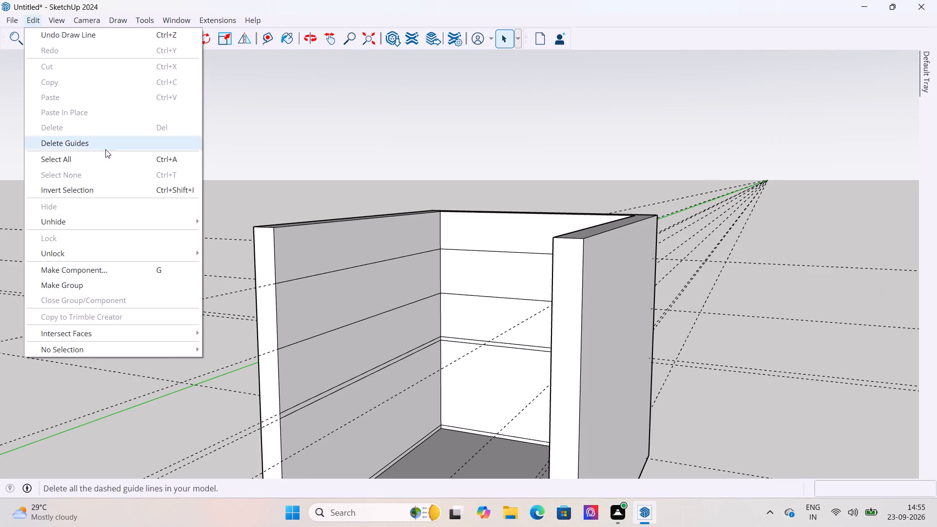
left_click(104, 144)
Examine the three-walled room from several sides, checking the lines traced on its inner walls.
scroll(134, 275, "down", 5)
middle_click_drag(171, 343, 392, 323)
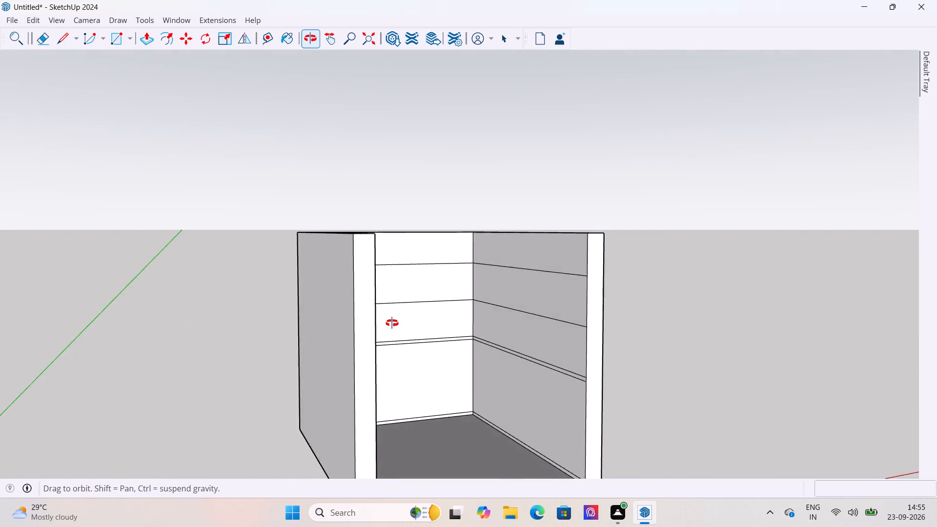
middle_click_drag(392, 323, 201, 303)
scroll(176, 300, "down", 6)
scroll(213, 418, "up", 12)
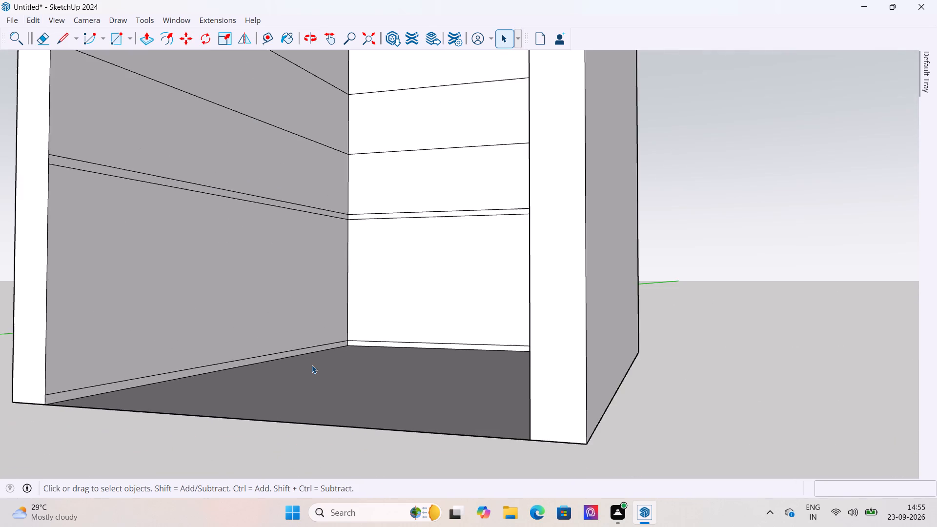
middle_click_drag(312, 365, 362, 450)
scroll(329, 356, "down", 6)
middle_click_drag(363, 392, 509, 395)
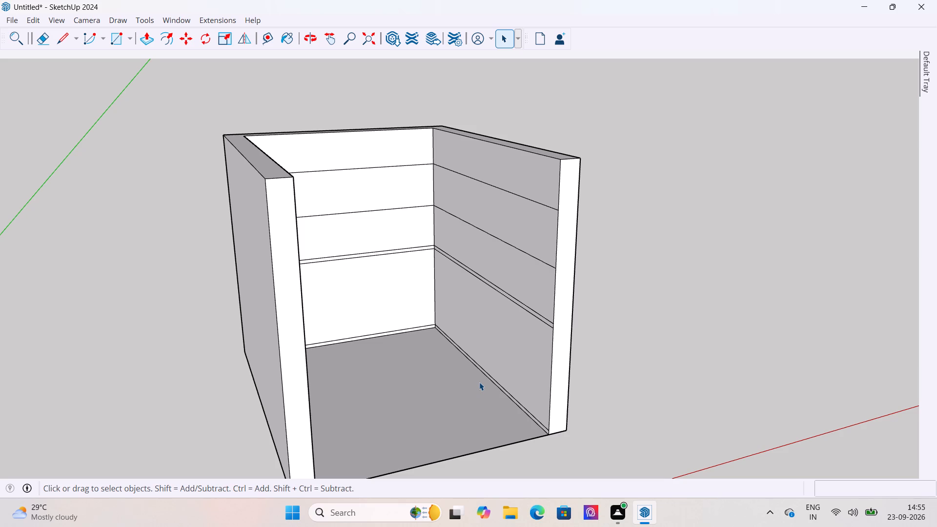
scroll(140, 296, "down", 4)
middle_click_drag(489, 381, 420, 348)
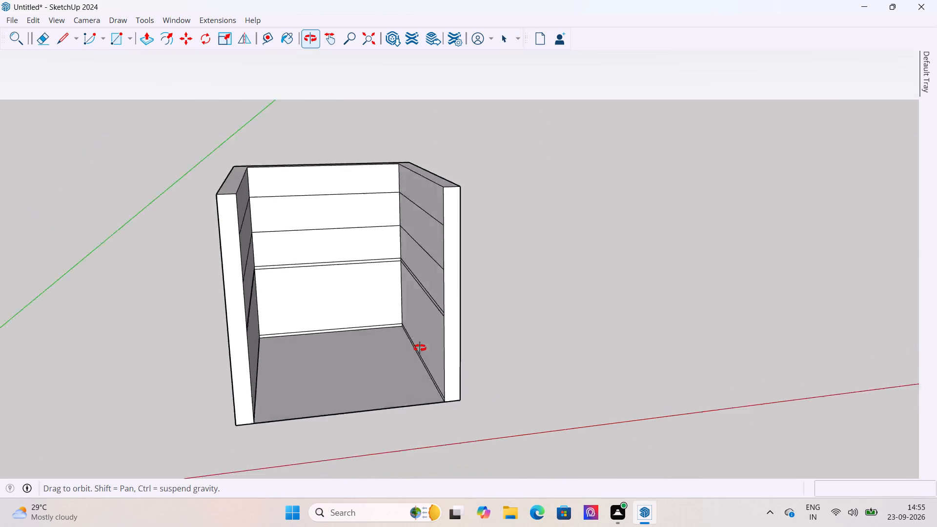
middle_click_drag(420, 348, 417, 345)
scroll(363, 244, "up", 9)
scroll(150, 352, "down", 6)
middle_click_drag(288, 494, 415, 503)
middle_click_drag(224, 298, 342, 302)
scroll(0, 306, "down", 6)
scroll(263, 317, "up", 2)
scroll(252, 319, "down", 3)
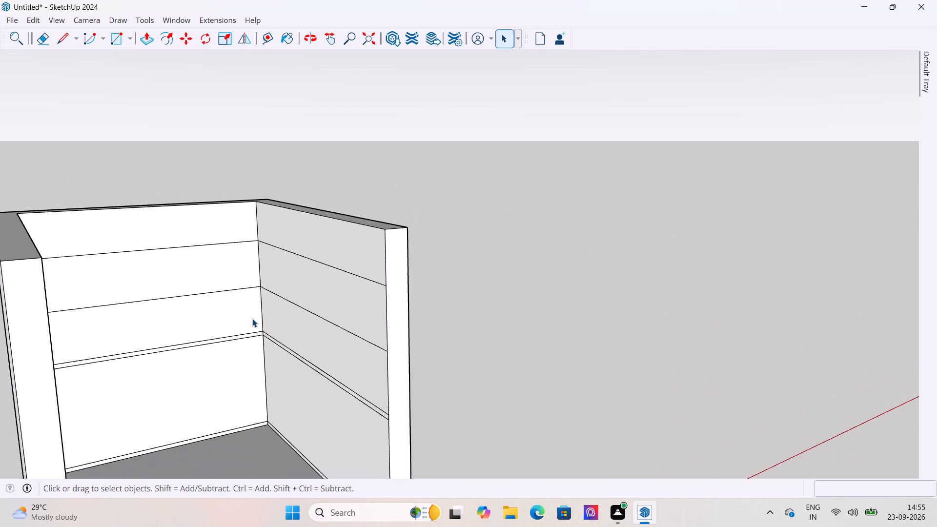
scroll(252, 319, "down", 4)
middle_click_drag(489, 345, 212, 361)
scroll(259, 358, "up", 4)
scroll(238, 323, "up", 1)
scroll(152, 361, "down", 6)
scroll(246, 313, "up", 4)
scroll(233, 321, "down", 7)
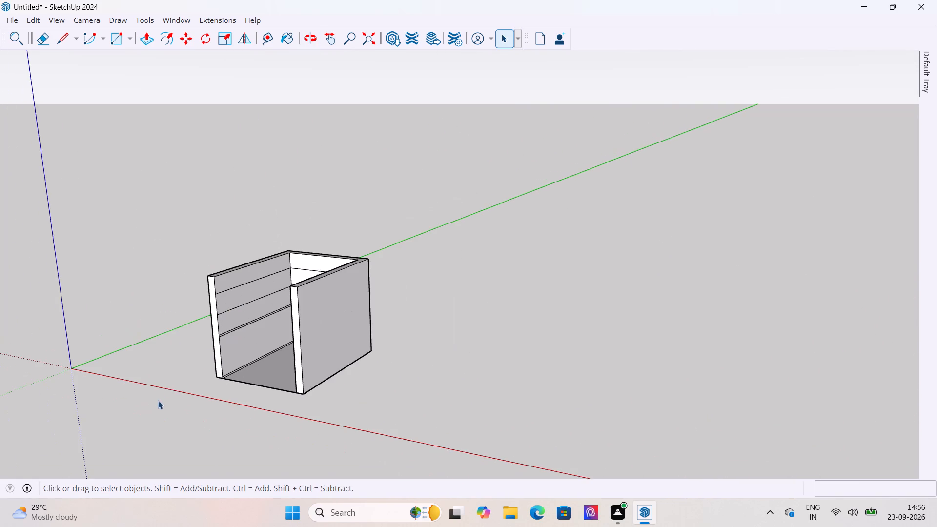
middle_click_drag(242, 357, 255, 415)
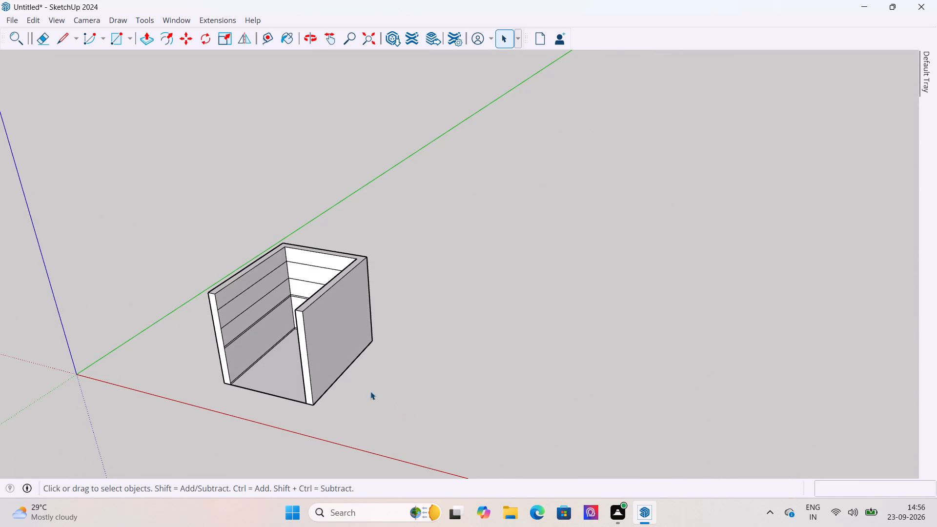
middle_click_drag(370, 391, 257, 327)
scroll(257, 327, "up", 9)
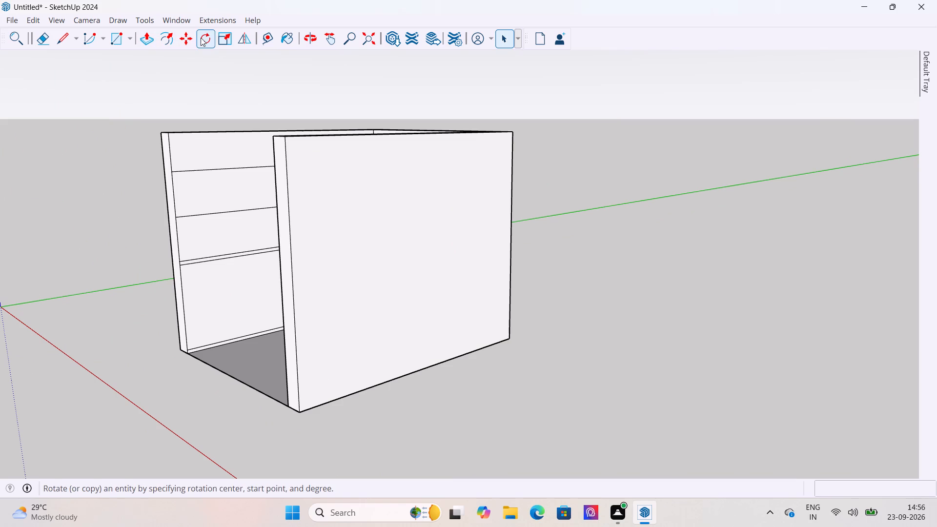
Measure the outer bottom edges of the room's right side wall and back wall.
left_click(261, 32)
scroll(471, 447, "up", 5)
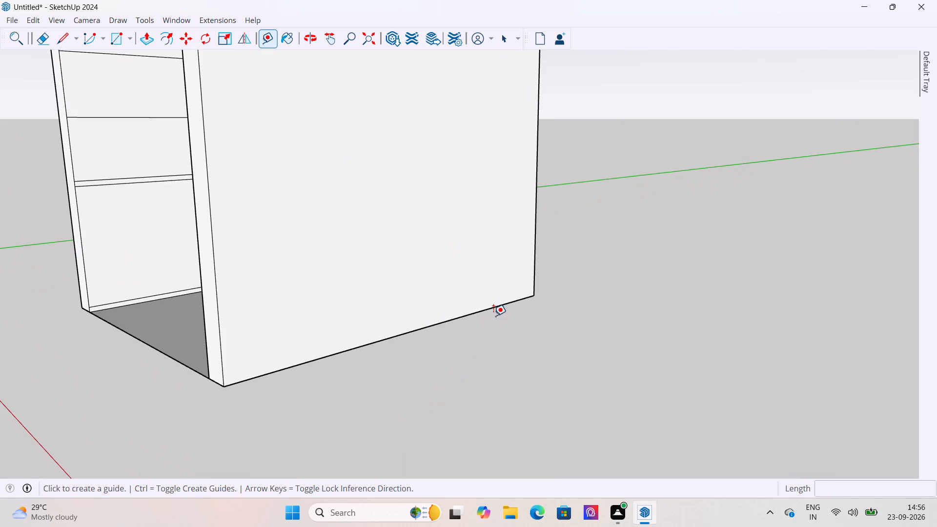
left_click(530, 298)
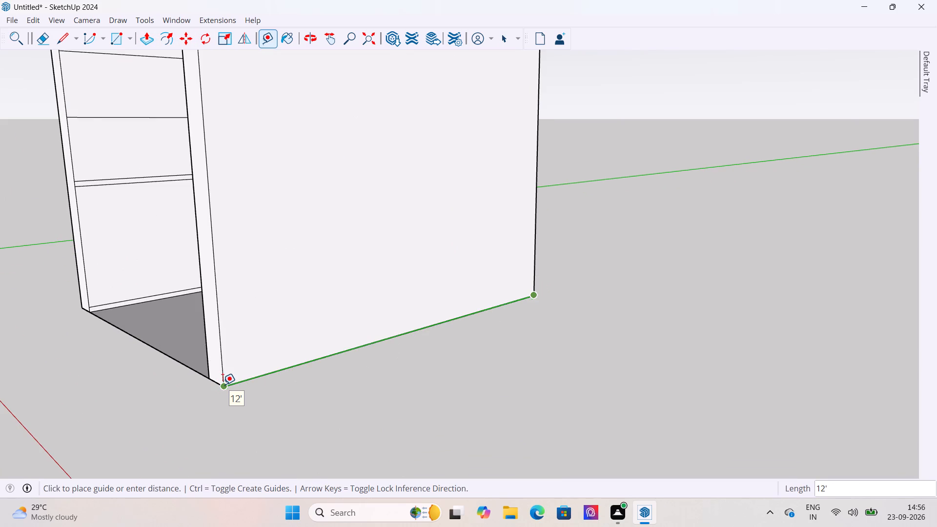
key("Escape")
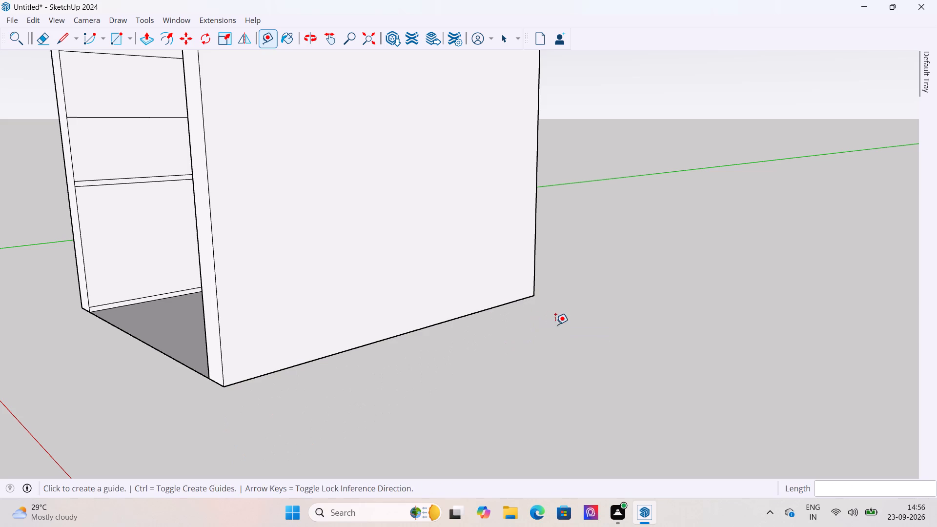
middle_click_drag(548, 327, 0, 366)
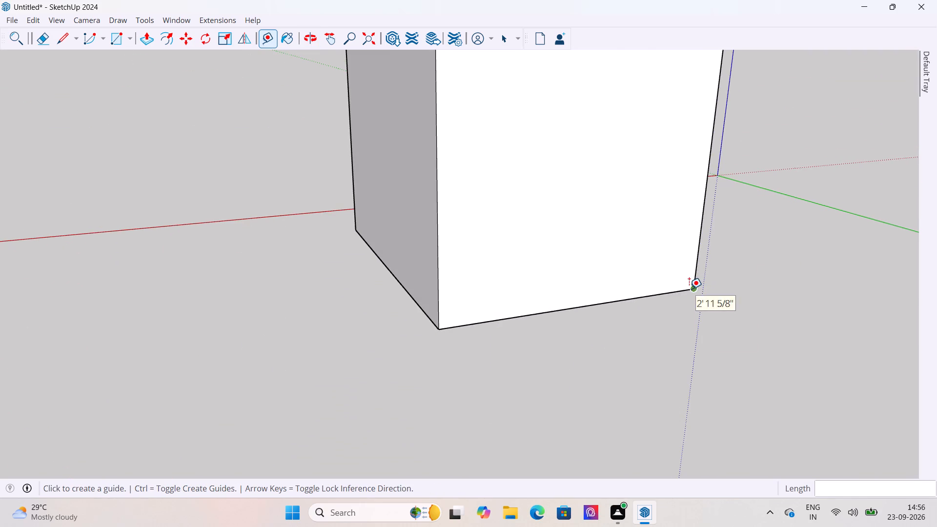
left_click(689, 289)
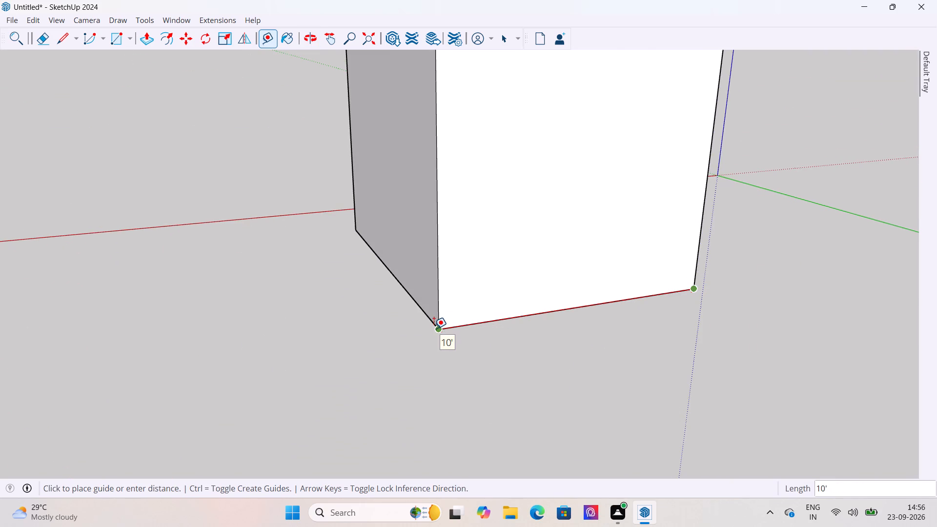
key("Escape")
middle_click_drag(305, 396, 750, 364)
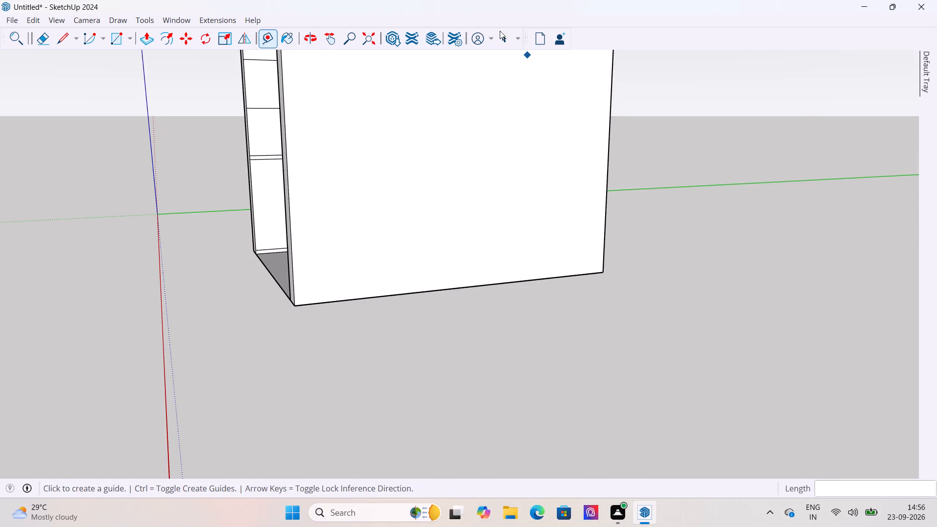
left_click(504, 41)
scroll(47, 356, "down", 7)
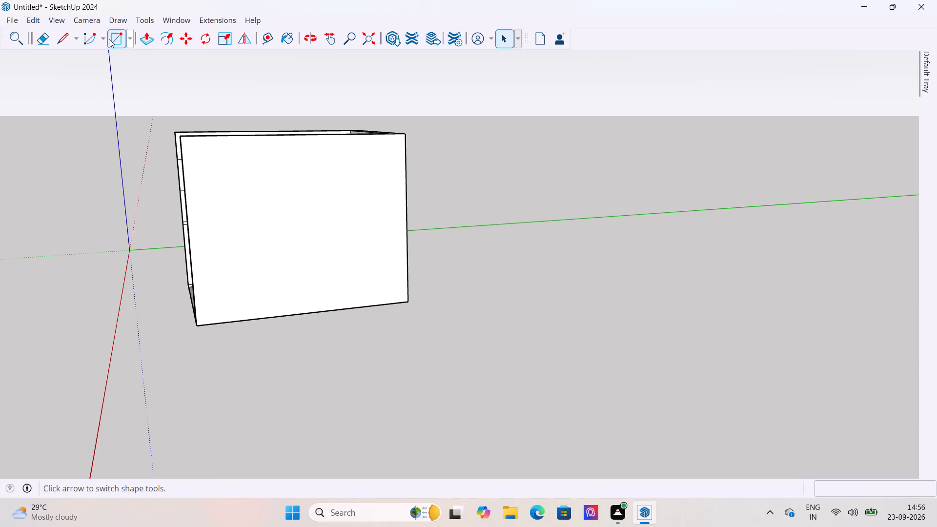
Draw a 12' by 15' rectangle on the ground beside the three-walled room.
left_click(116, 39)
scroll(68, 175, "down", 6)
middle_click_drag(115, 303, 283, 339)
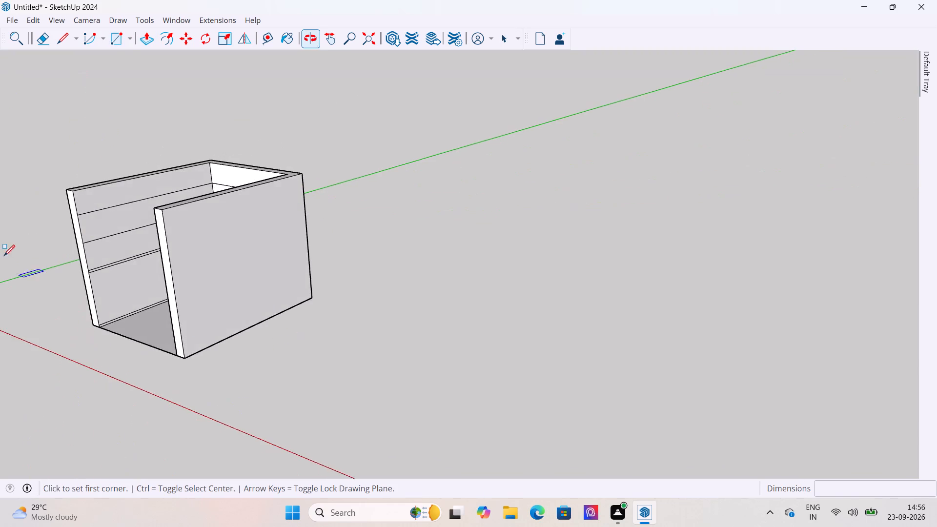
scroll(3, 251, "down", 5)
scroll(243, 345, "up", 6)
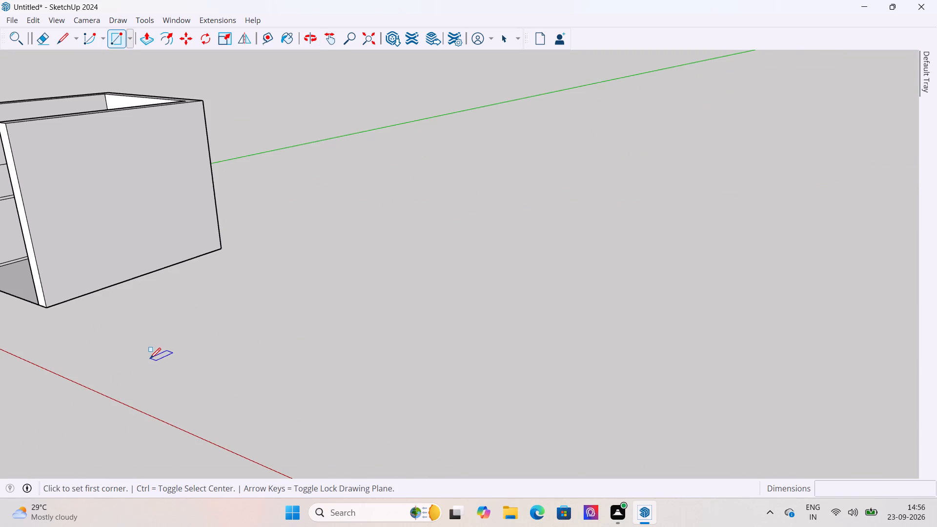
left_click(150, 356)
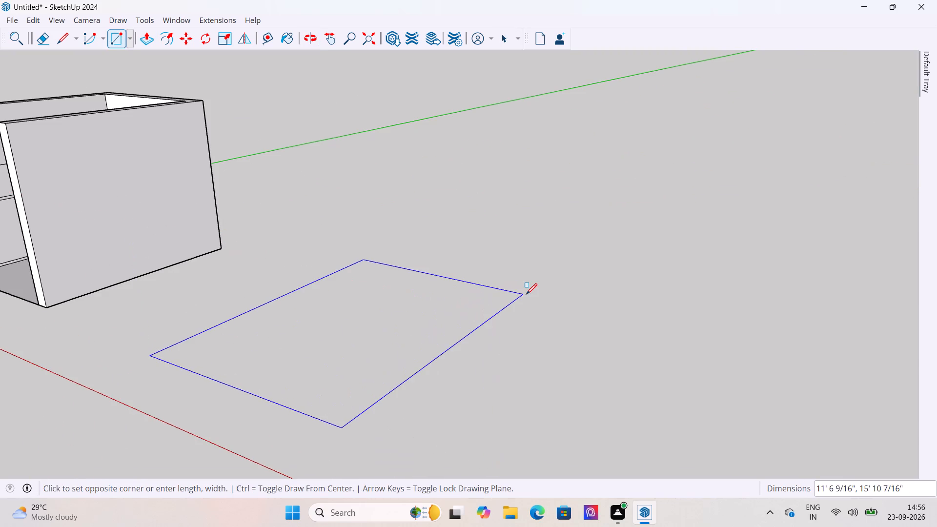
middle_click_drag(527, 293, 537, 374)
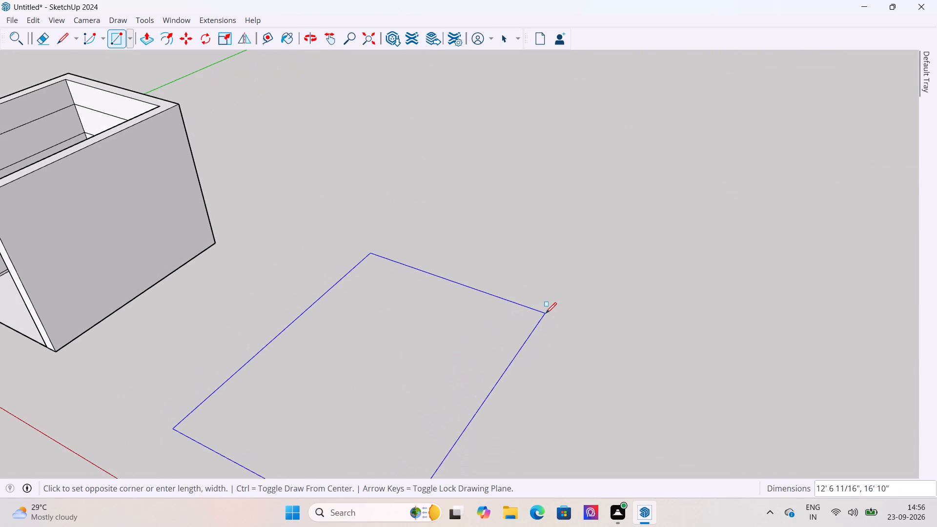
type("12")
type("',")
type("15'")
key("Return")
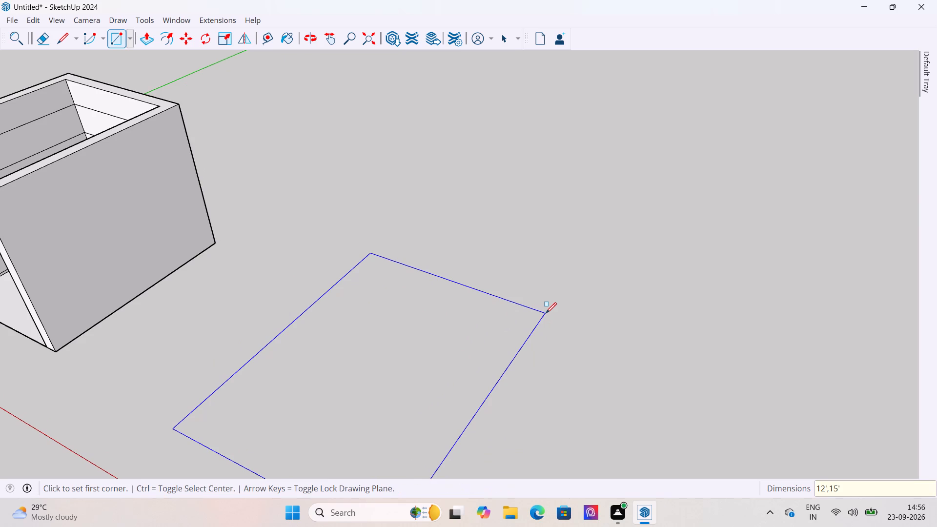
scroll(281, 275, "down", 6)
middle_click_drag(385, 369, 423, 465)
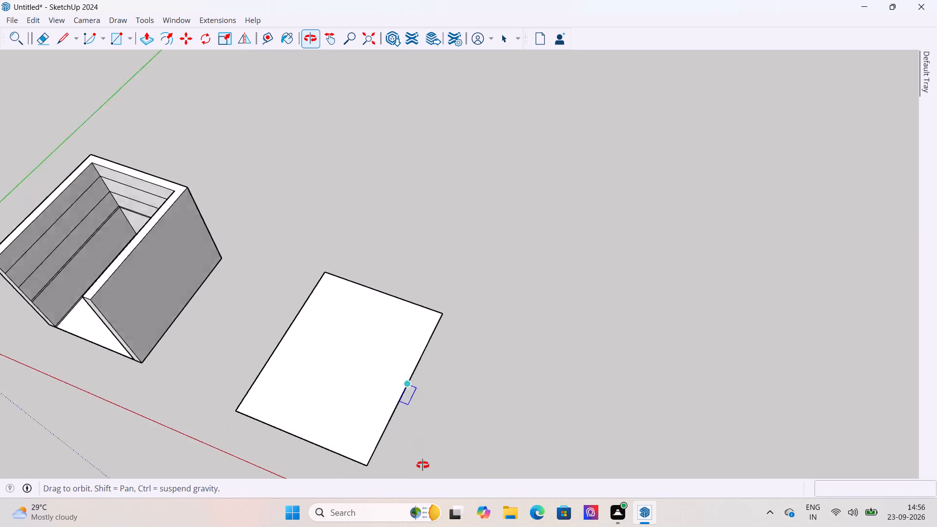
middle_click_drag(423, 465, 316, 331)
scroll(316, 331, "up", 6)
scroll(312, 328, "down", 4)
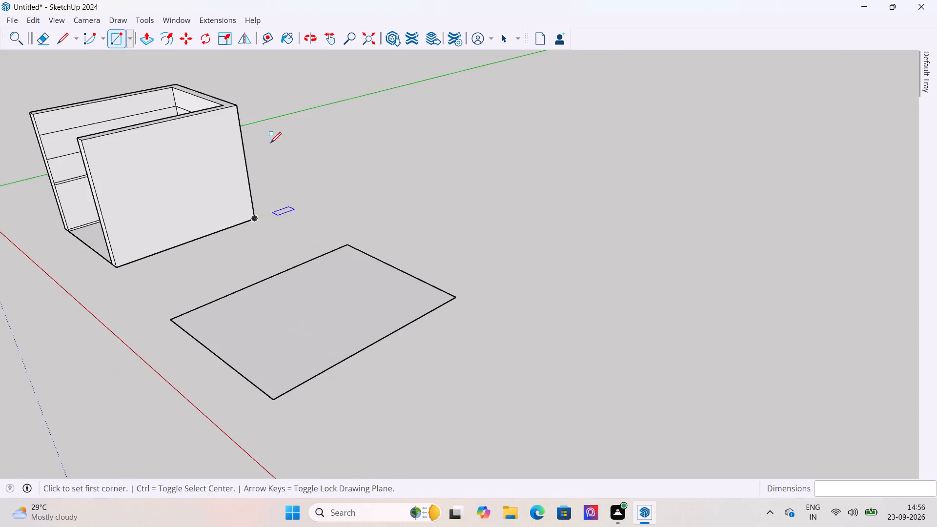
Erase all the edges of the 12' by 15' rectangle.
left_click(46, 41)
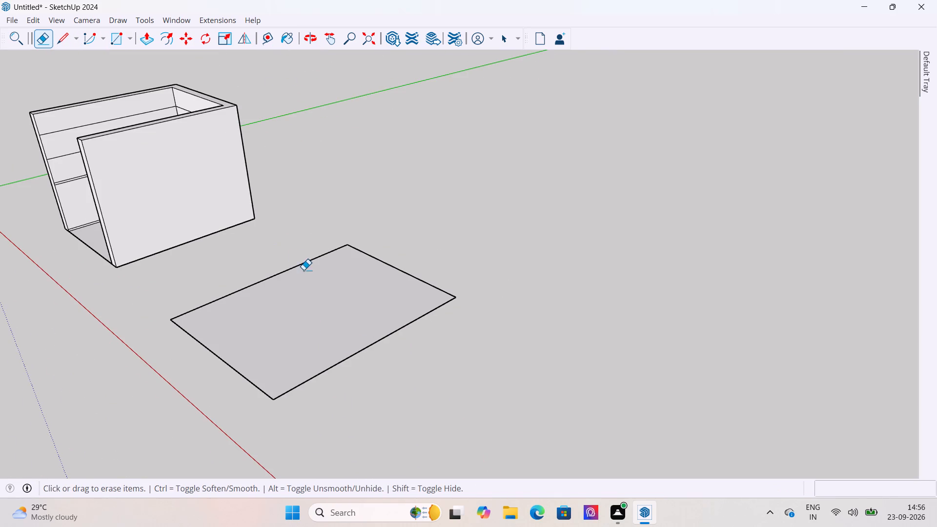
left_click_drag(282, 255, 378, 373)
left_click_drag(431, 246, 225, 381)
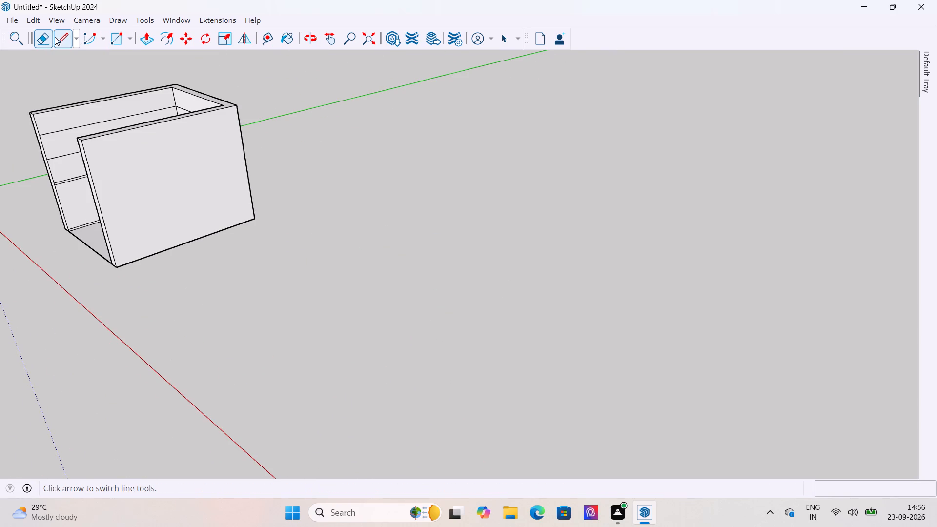
Draw a 15' by 14' rectangle on the ground beside the three-walled room.
left_click(116, 35)
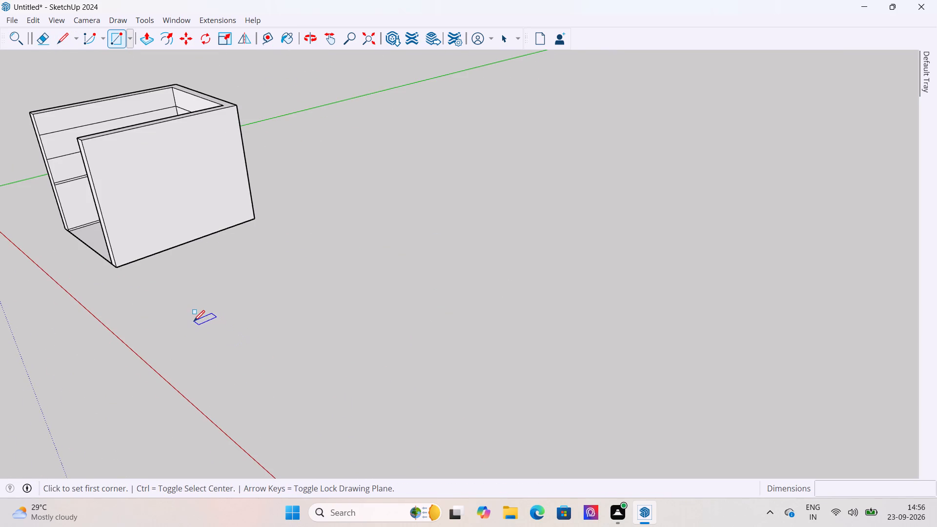
left_click(194, 321)
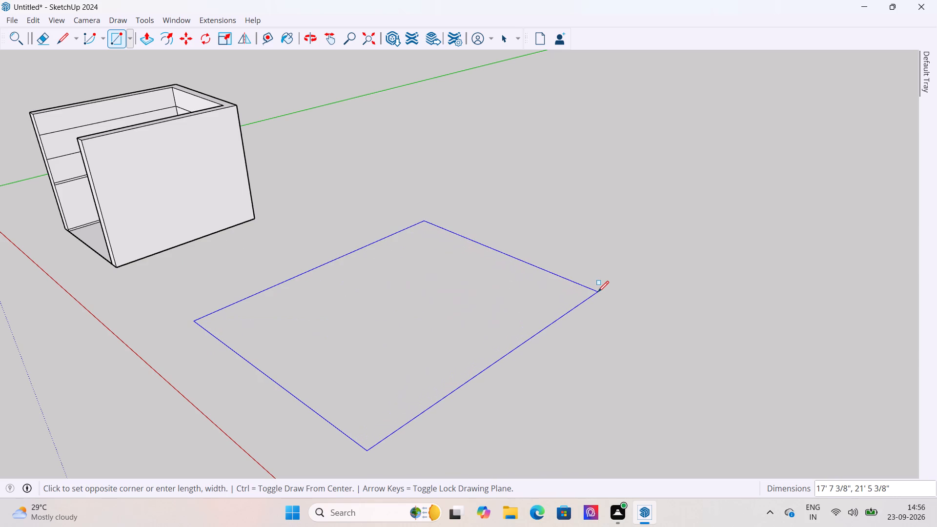
type("15',")
type("14")
key("apostrophe")
key("Return")
scroll(386, 175, "down", 4)
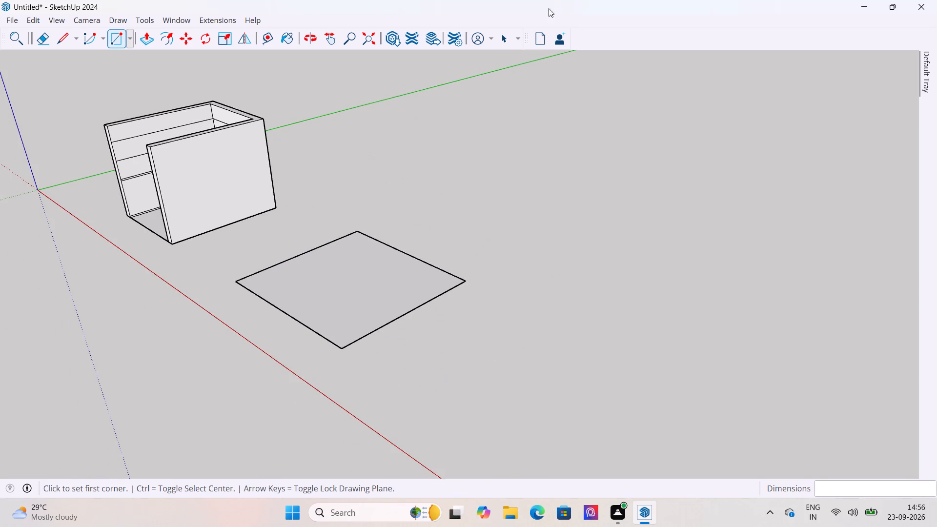
left_click_drag(506, 33, 505, 39)
scroll(390, 195, "down", 5)
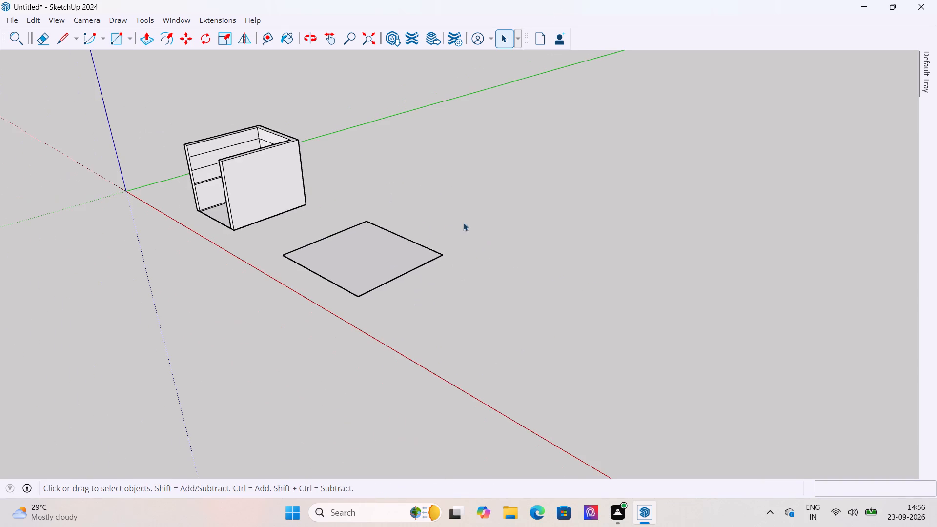
scroll(126, 114, "up", 4)
scroll(127, 159, "down", 5)
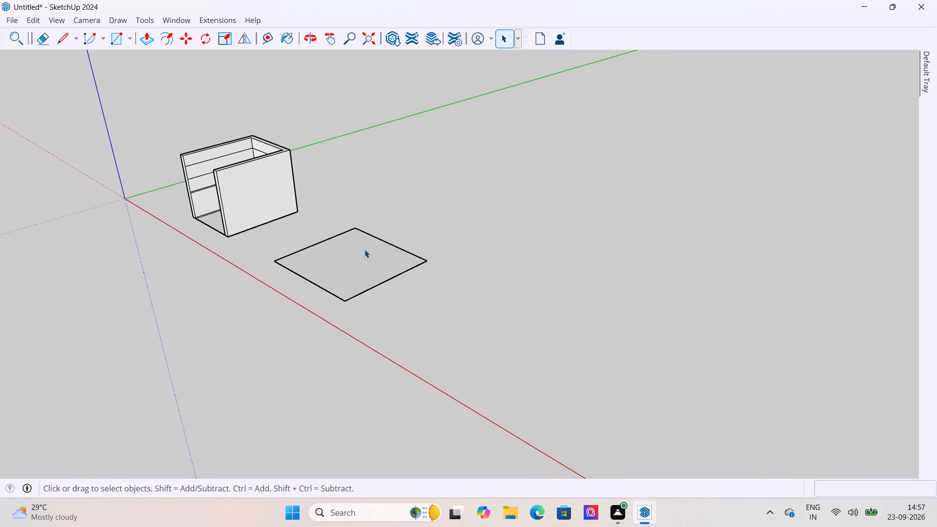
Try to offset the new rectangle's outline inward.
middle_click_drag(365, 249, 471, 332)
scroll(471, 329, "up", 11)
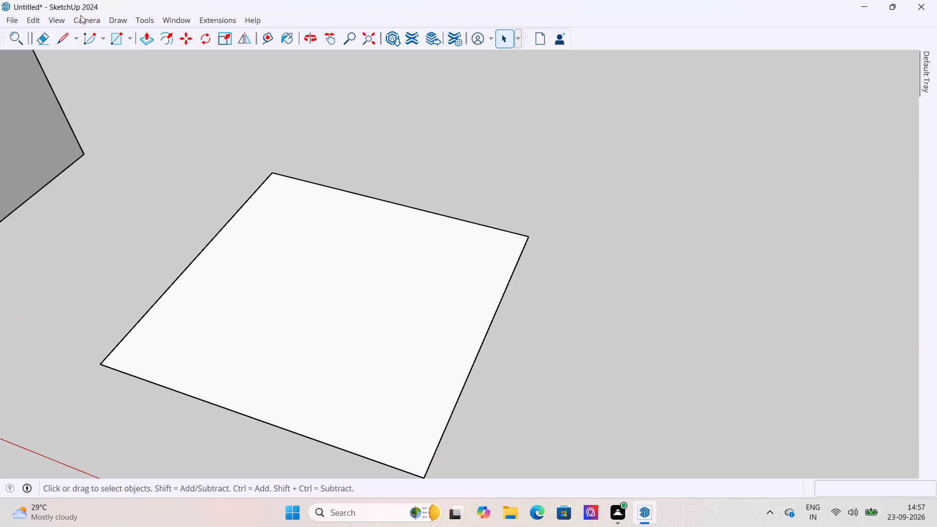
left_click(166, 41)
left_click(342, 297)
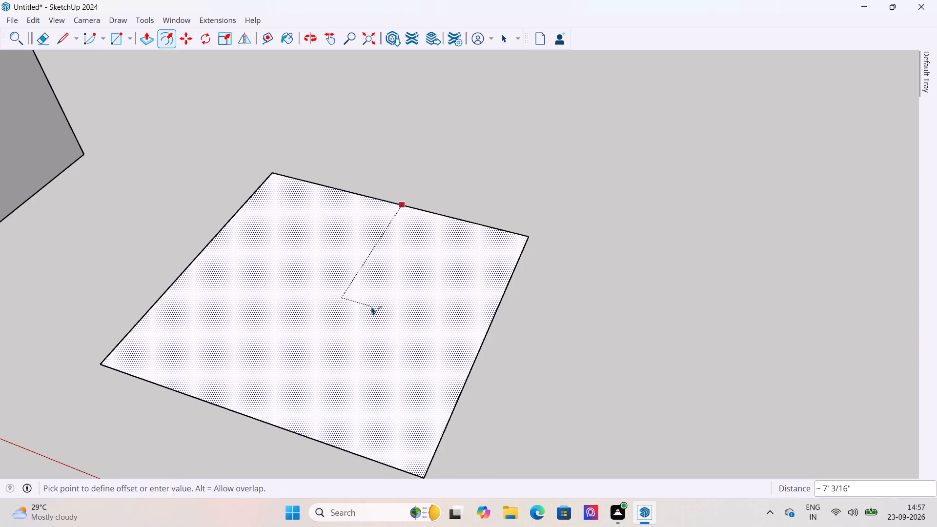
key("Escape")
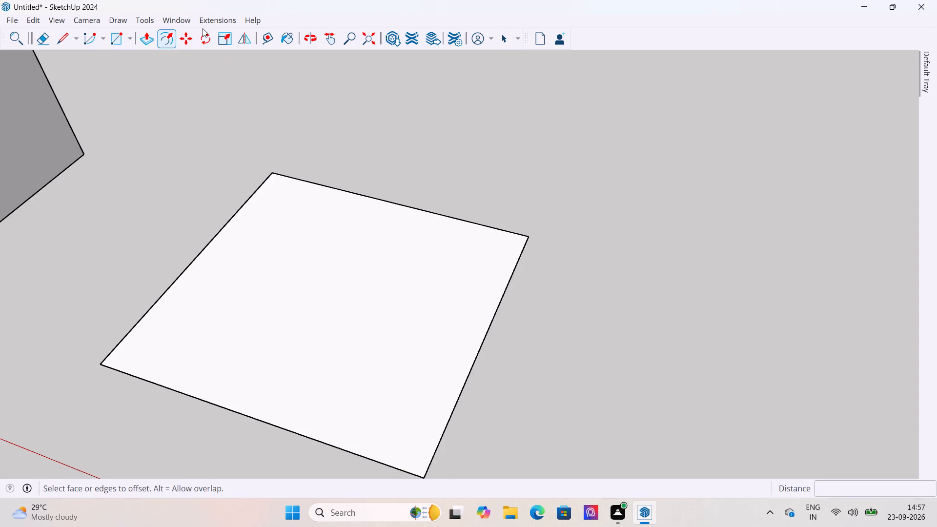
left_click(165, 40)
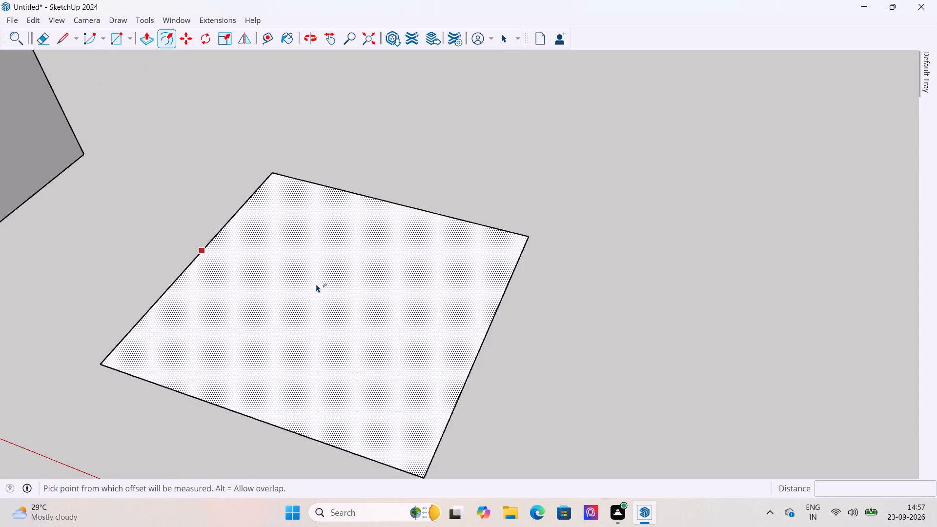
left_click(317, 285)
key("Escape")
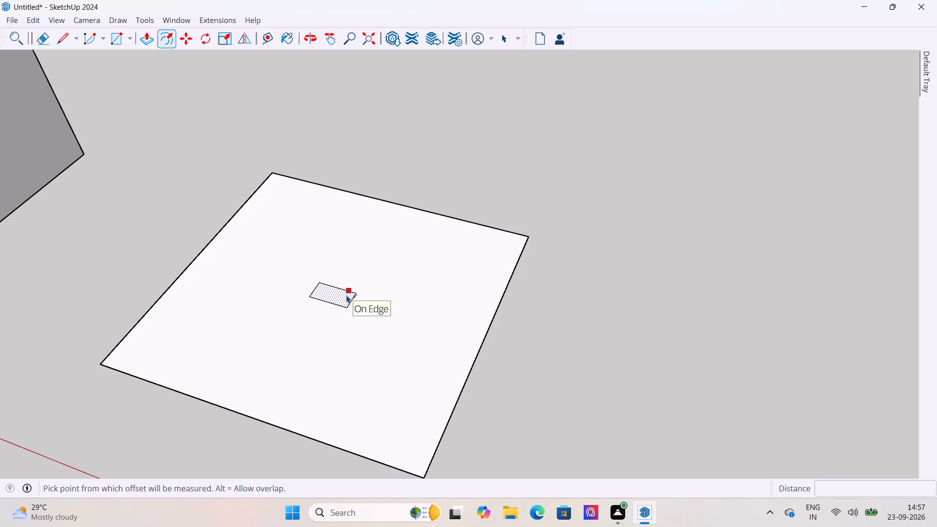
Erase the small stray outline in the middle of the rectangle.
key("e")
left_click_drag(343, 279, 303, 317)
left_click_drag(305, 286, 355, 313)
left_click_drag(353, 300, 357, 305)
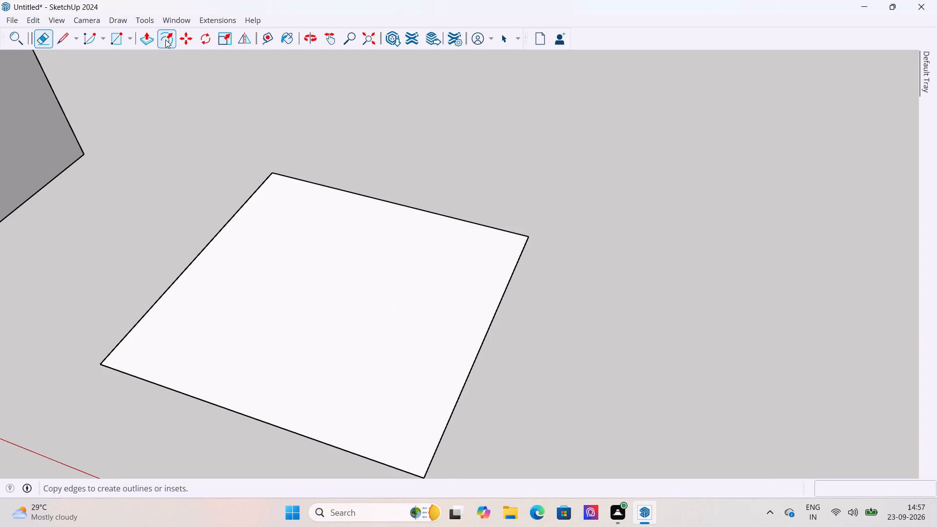
Offset the 15' by 14' rectangle's outline 9" inward.
left_click(164, 39)
left_click(309, 301)
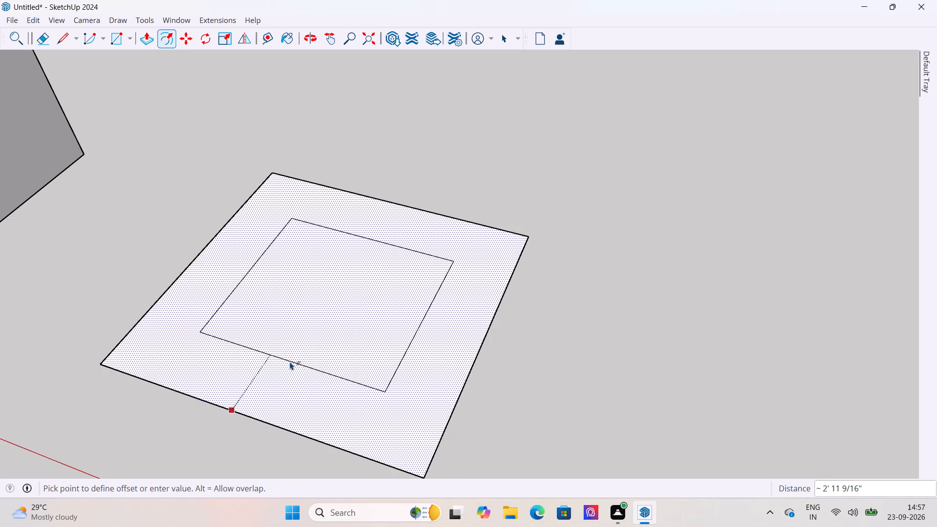
type("9\"")
key("Return")
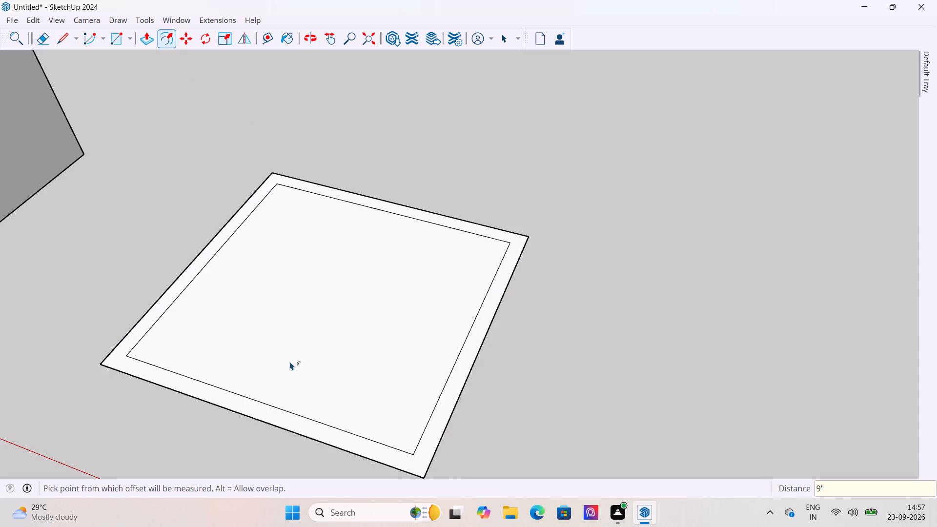
Draw a 9" line from the inner outline's near corner straight out to the rectangle's front edge.
scroll(82, 190, "down", 4)
scroll(329, 389, "up", 5)
key("l")
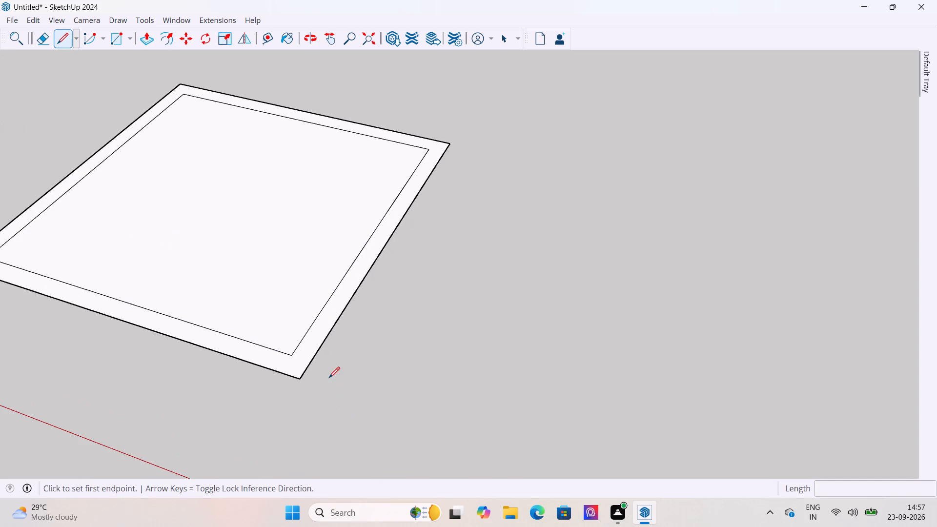
left_click(295, 350)
left_click(283, 373)
Draw a line from the inner outline's other front corner straight out to the rectangle's front edge.
scroll(368, 345, "down", 5)
scroll(152, 313, "up", 8)
left_click(105, 279)
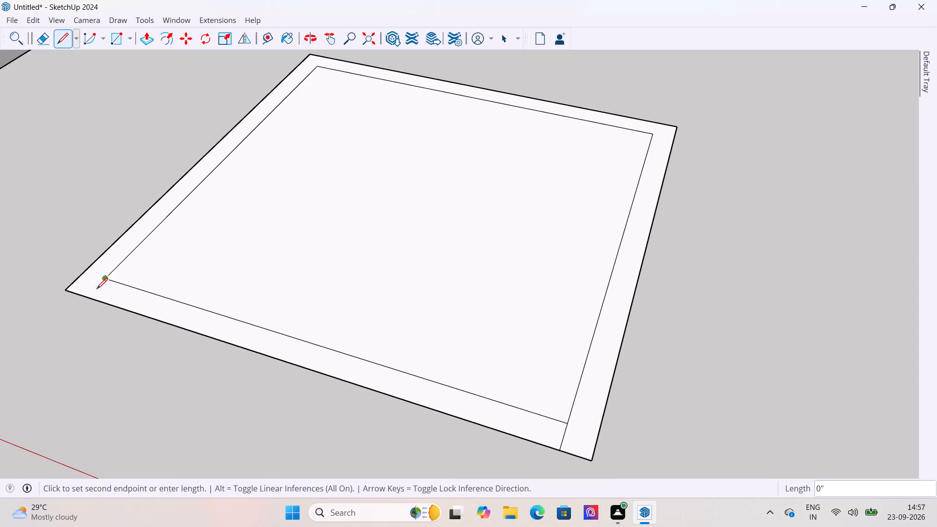
left_click(85, 300)
Erase the inner outline's front segment between the two short connecting lines, leaving a three-sided wall strip.
key("e")
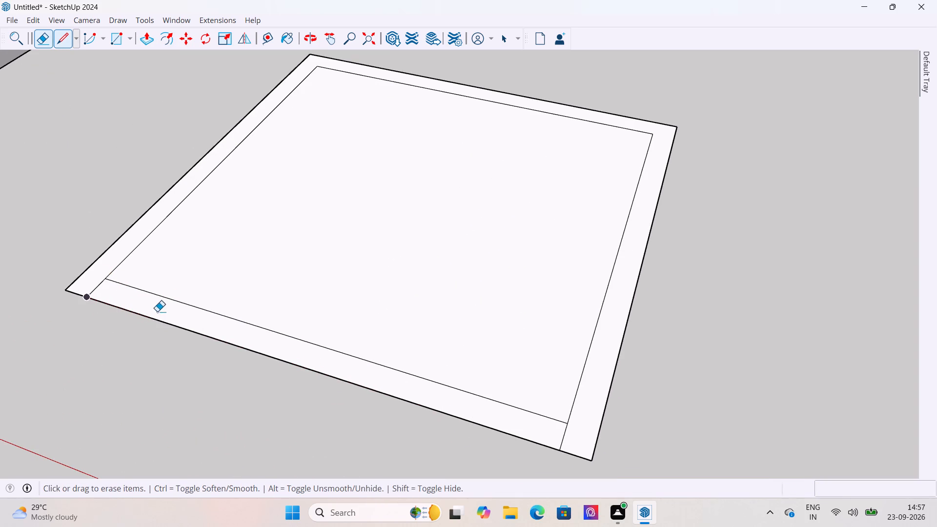
left_click_drag(176, 308, 182, 299)
scroll(158, 318, "down", 6)
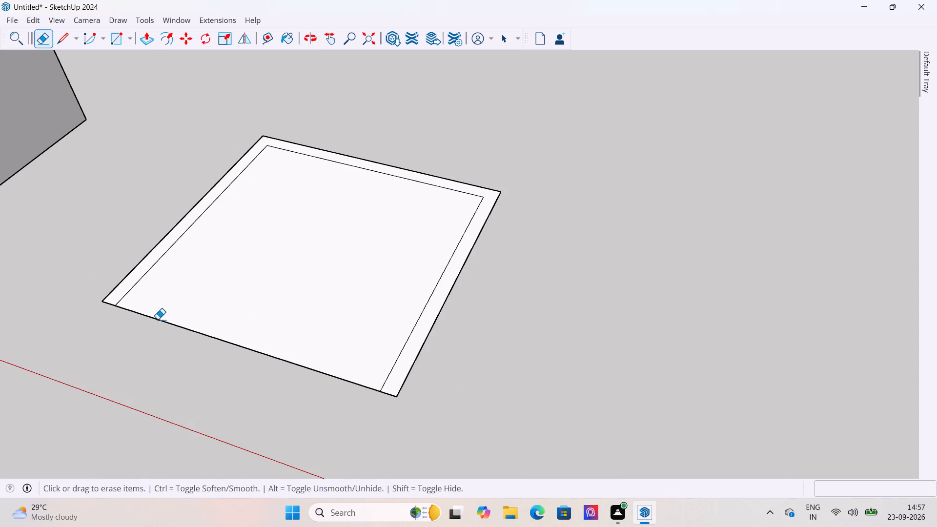
Push/Pull the three-sided wall strip up to a height of 10'.
key("p")
left_click(413, 342)
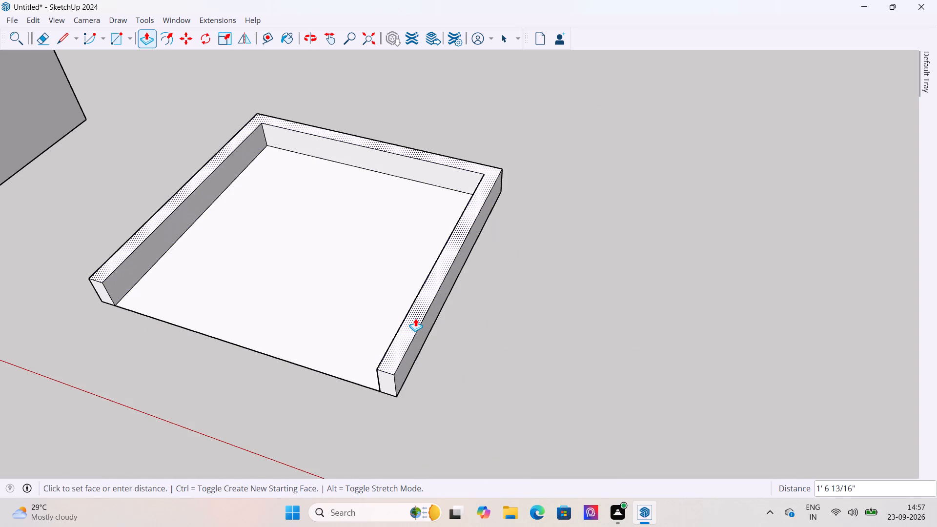
type("10'")
key("Return")
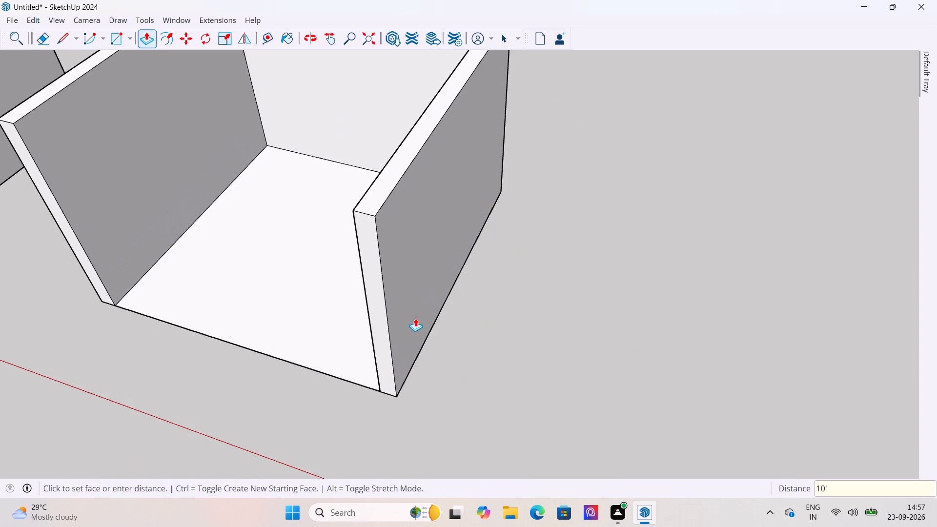
scroll(419, 318, "down", 5)
middle_click_drag(388, 338, 448, 287)
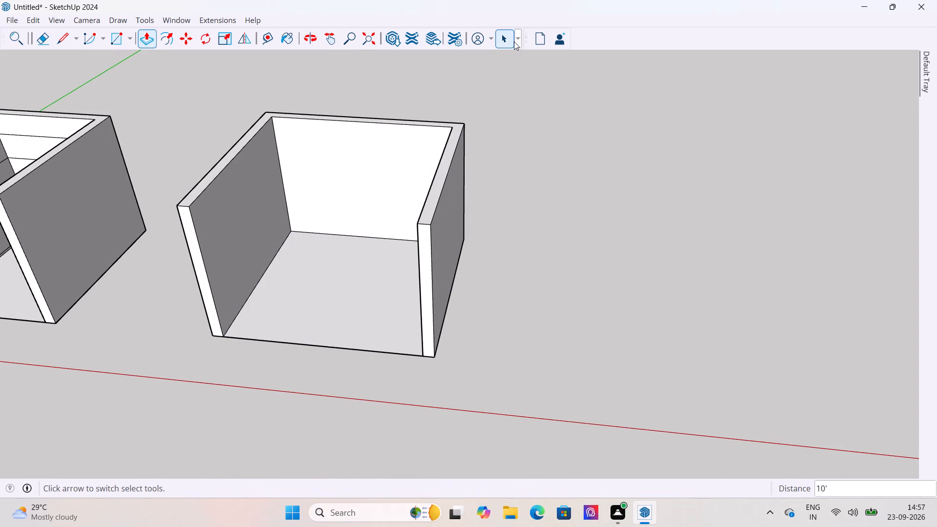
Delete the entire smaller 10' by 12' room with the divided inner walls.
left_click(507, 34)
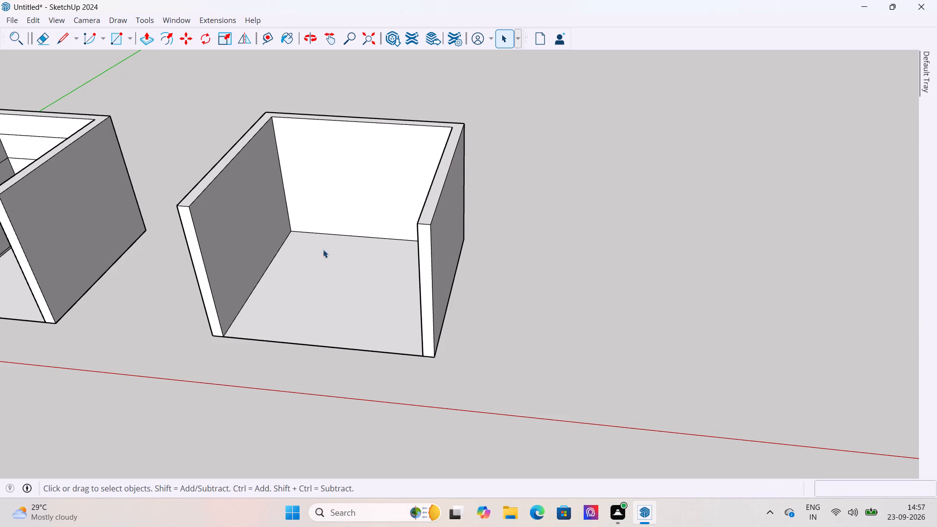
scroll(520, 187, "down", 5)
scroll(347, 209, "up", 4)
scroll(310, 211, "down", 5)
middle_click_drag(202, 231, 234, 219)
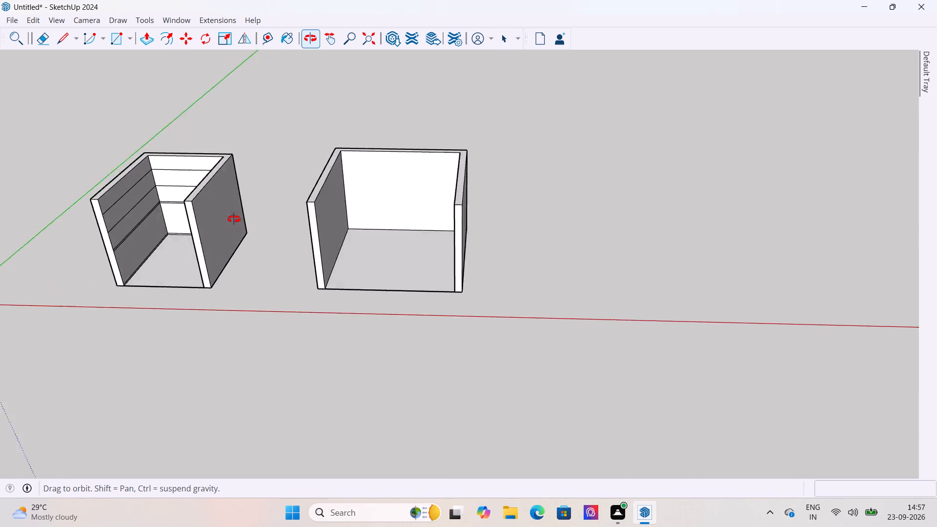
middle_click_drag(234, 219, 256, 255)
left_click_drag(267, 331, 55, 155)
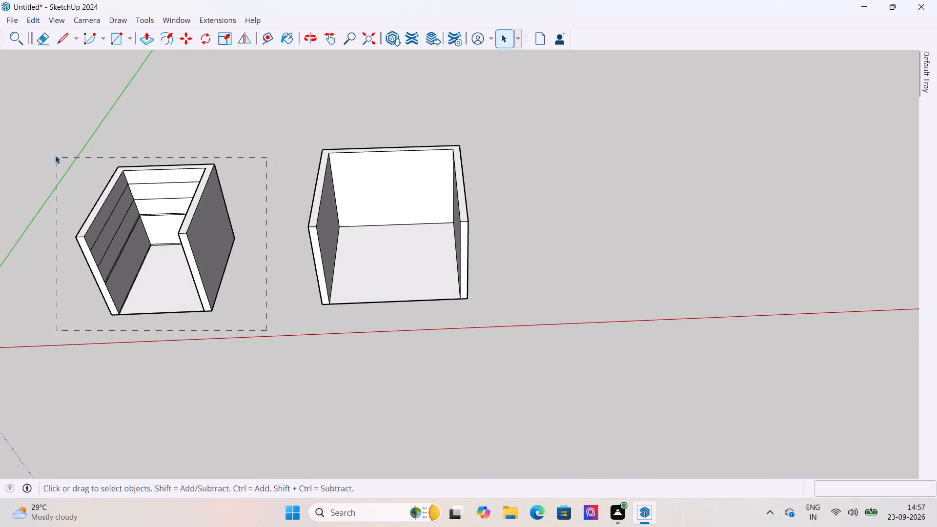
left_click_drag(55, 155, 47, 145)
left_click(27, 18)
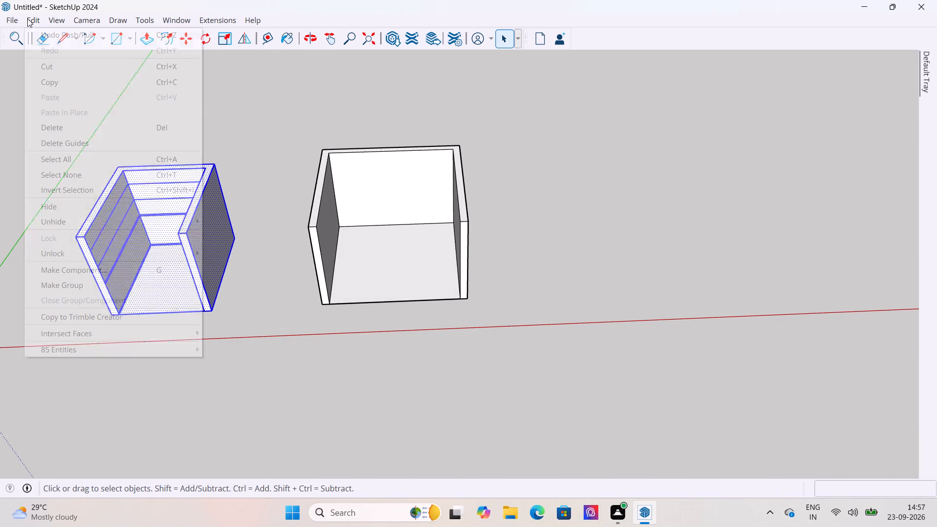
left_click(61, 124)
On the right side wall's inner face, place a guide 2" above the floor edge and another 4' above that guide.
scroll(103, 221, "down", 4)
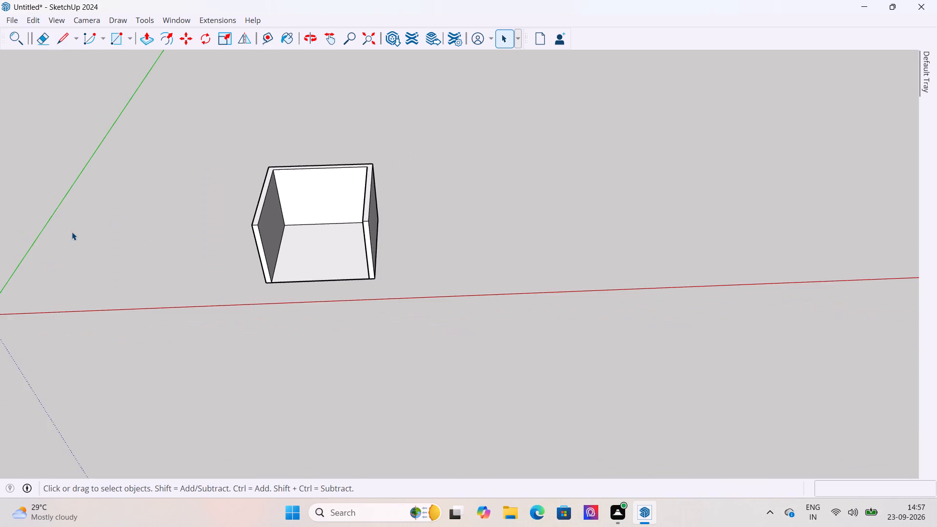
scroll(72, 232, "down", 3)
middle_click_drag(243, 246, 236, 203)
scroll(236, 203, "up", 15)
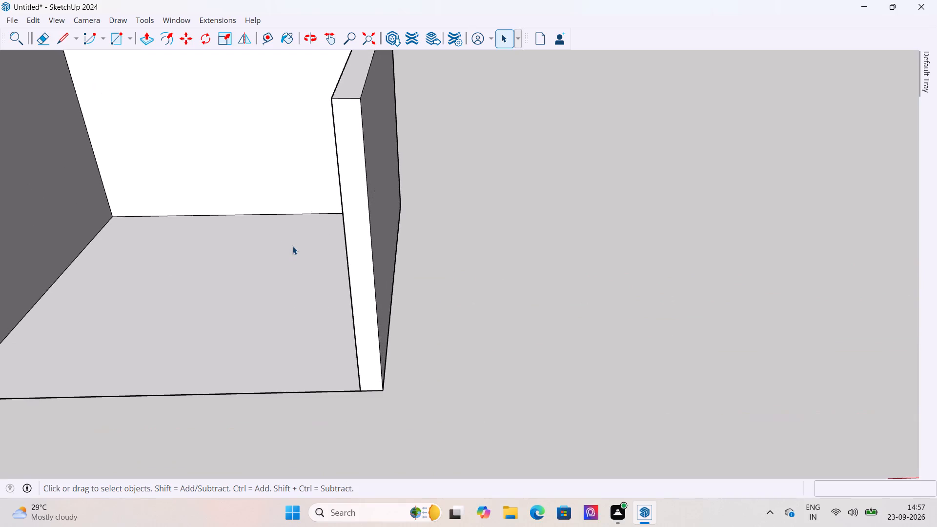
scroll(292, 245, "down", 5)
middle_click_drag(284, 251, 473, 192)
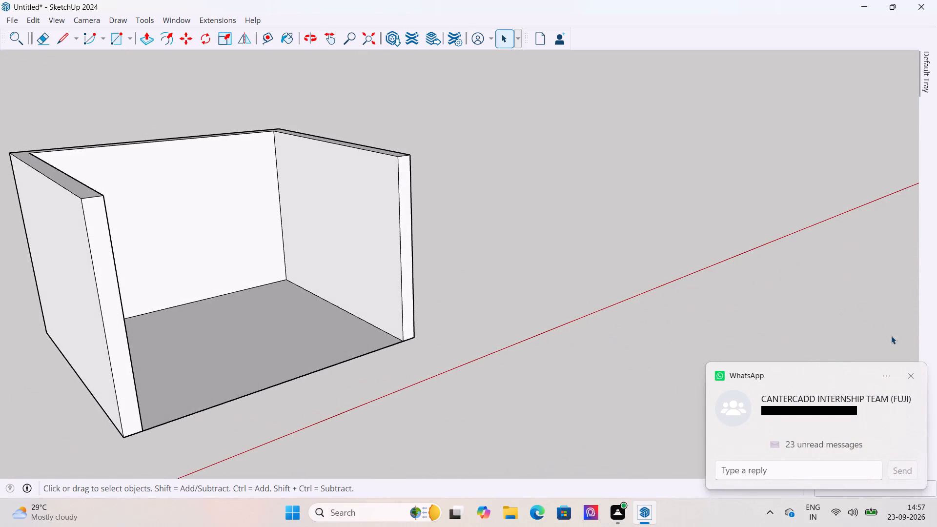
left_click(910, 374)
scroll(360, 357, "up", 3)
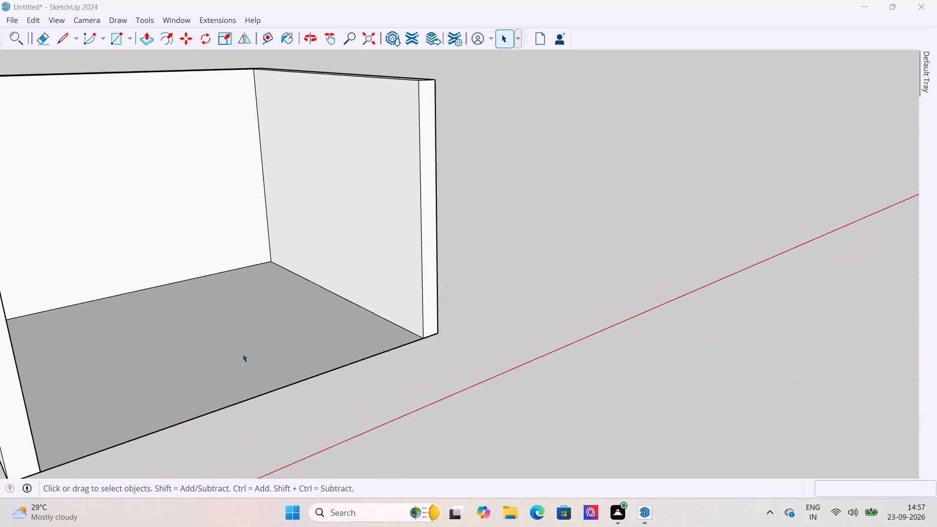
scroll(186, 359, "down", 5)
middle_click_drag(213, 355, 272, 349)
scroll(272, 349, "up", 4)
scroll(161, 386, "down", 4)
scroll(268, 267, "up", 4)
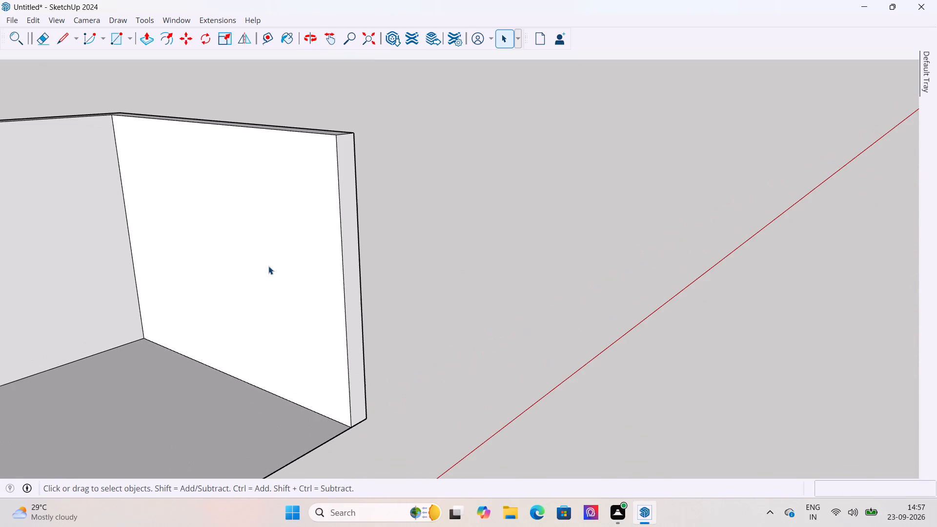
key("t")
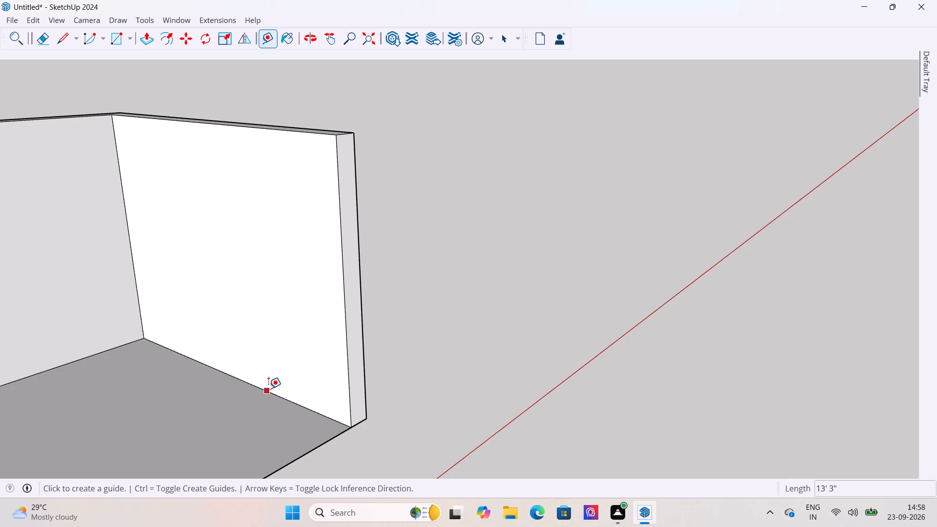
left_click(266, 392)
type("2\"")
key("Return")
scroll(198, 462, "up", 5)
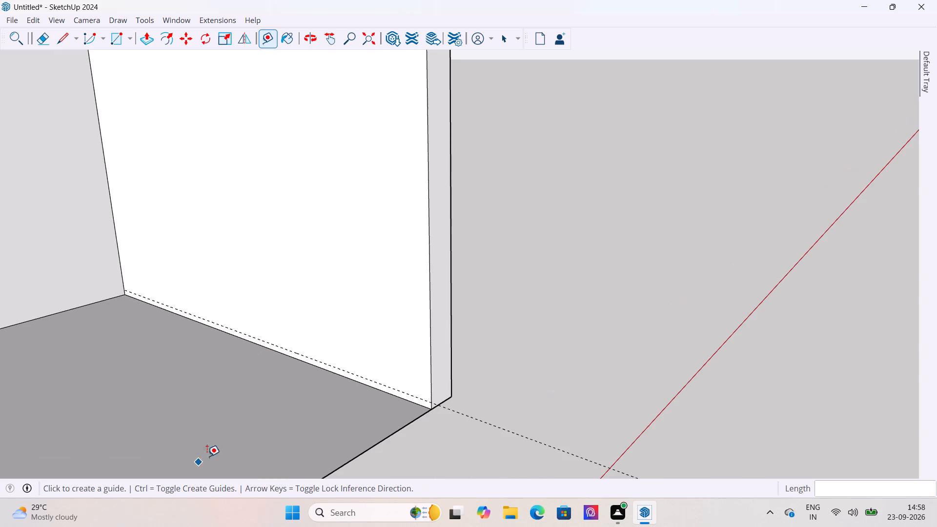
left_click(289, 349)
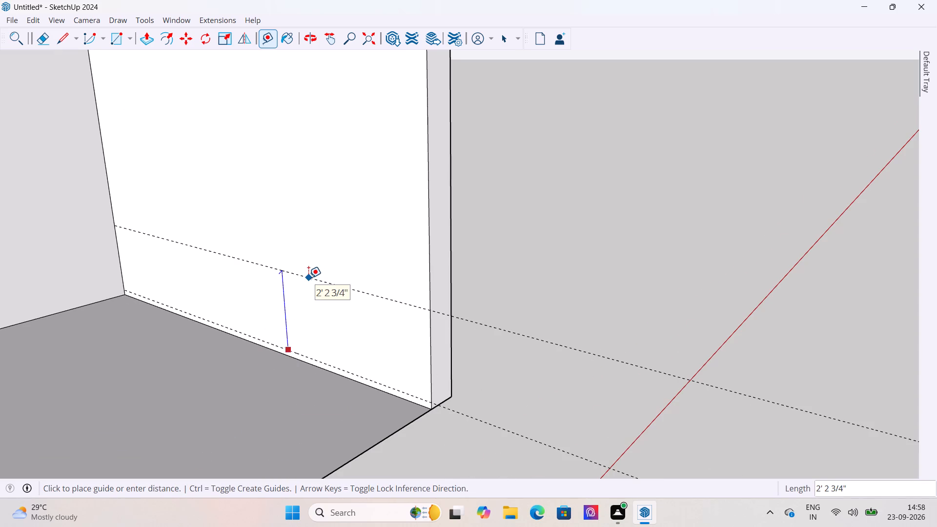
type("4'")
key("Return")
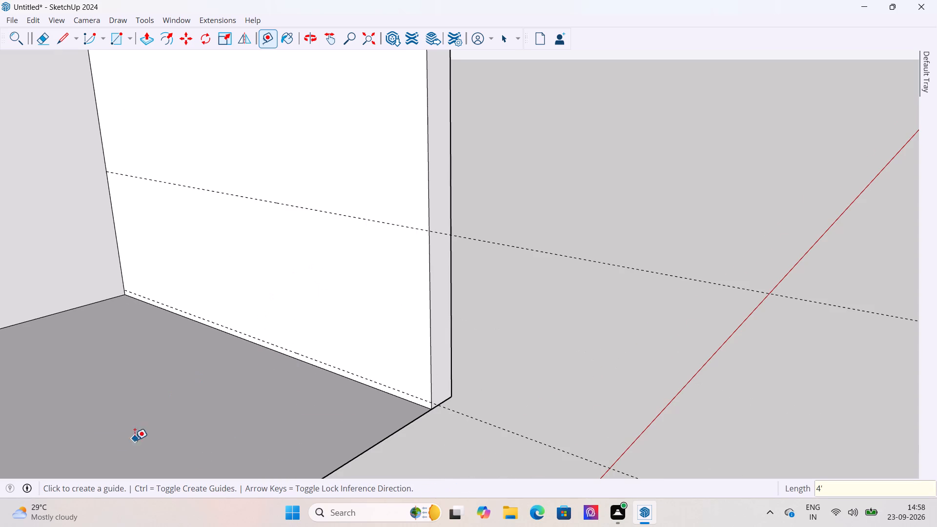
Add three more guides up the same wall face, spaced successively 2", 2' and 2' above the 4' guide.
scroll(132, 439, "down", 2)
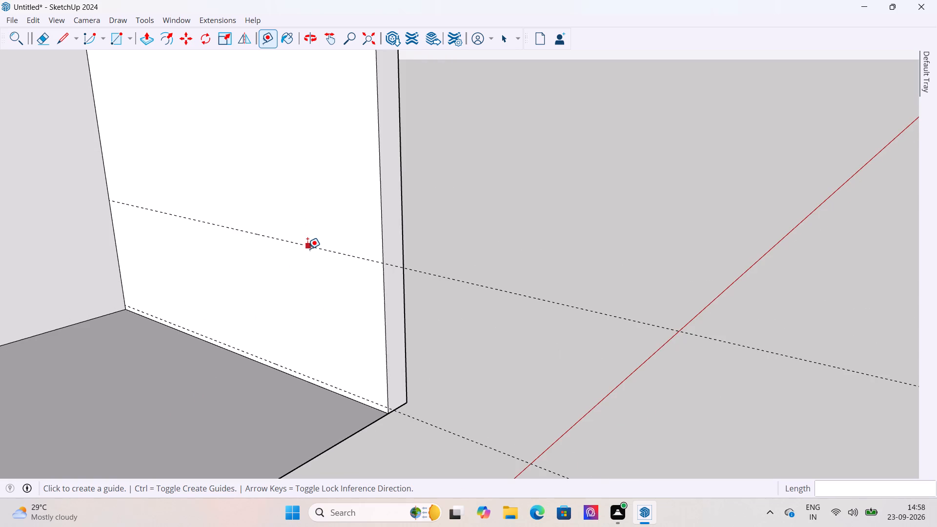
left_click(307, 249)
type("2\"")
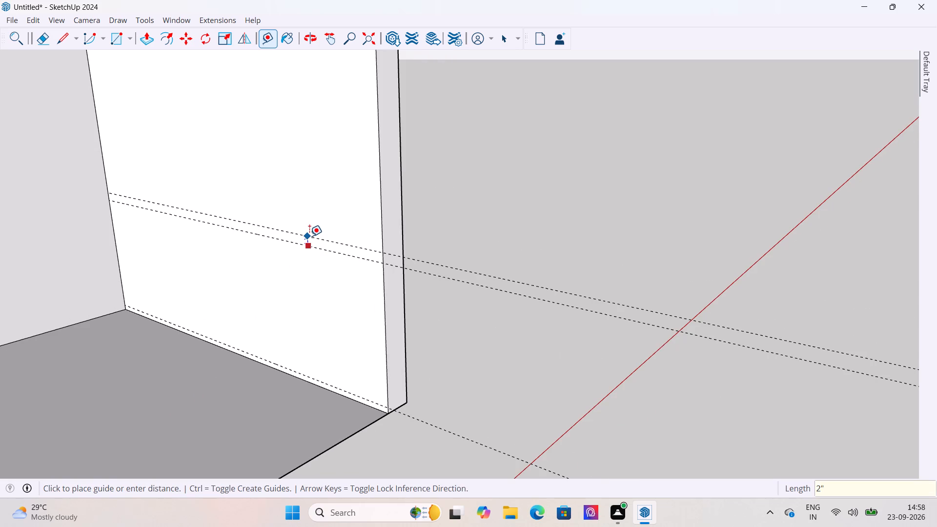
key("Return")
left_click(308, 239)
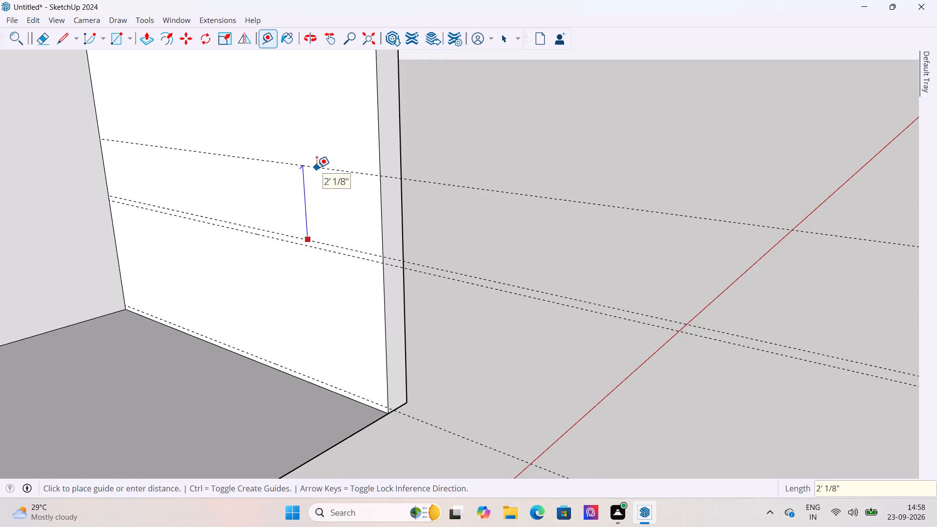
type("2'")
key("Return")
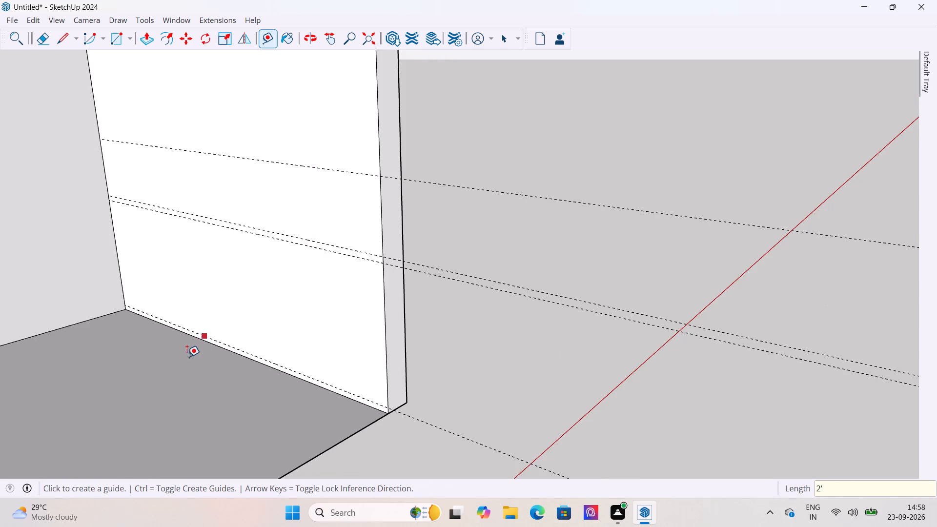
scroll(187, 357, "down", 4)
left_click(272, 230)
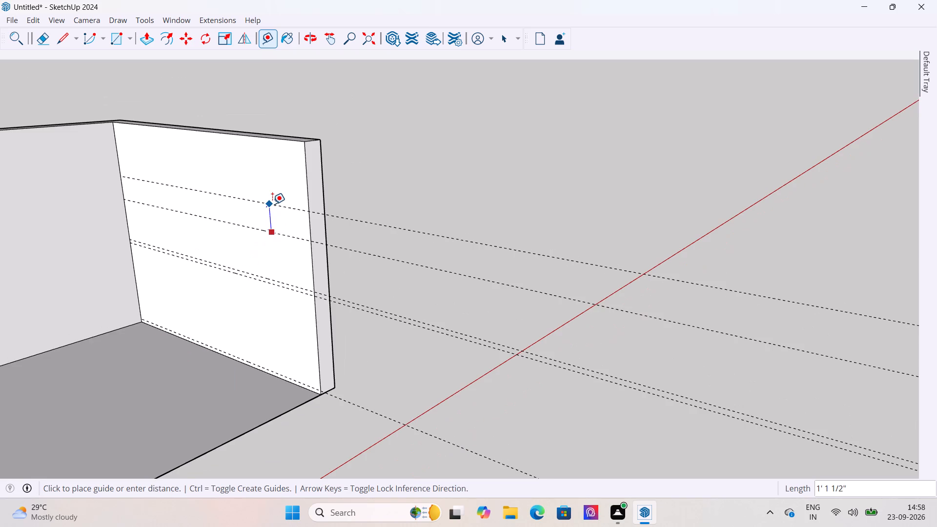
type("2'")
key("Return")
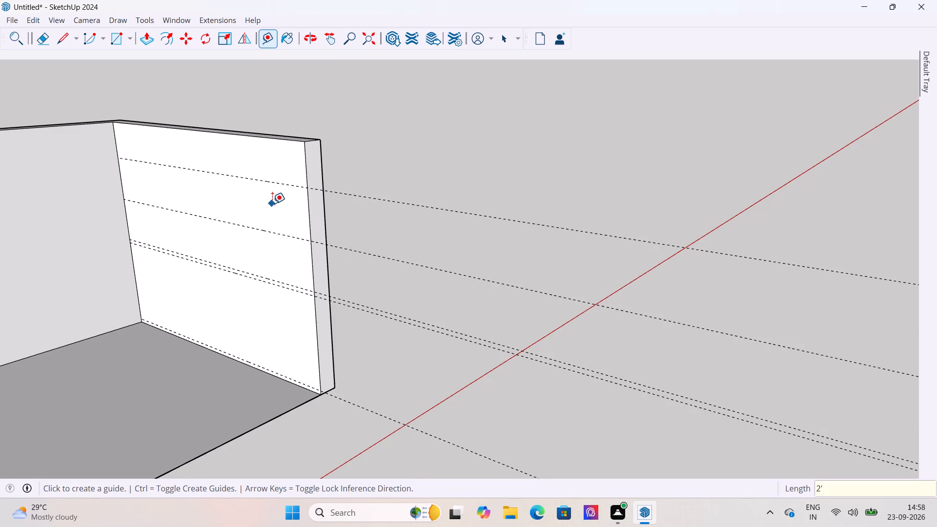
Draw 13' 3" lines along the two uppermost guides across the full inner face of the side wall.
scroll(280, 202, "down", 3)
scroll(256, 208, "up", 5)
middle_click_drag(326, 230, 398, 215)
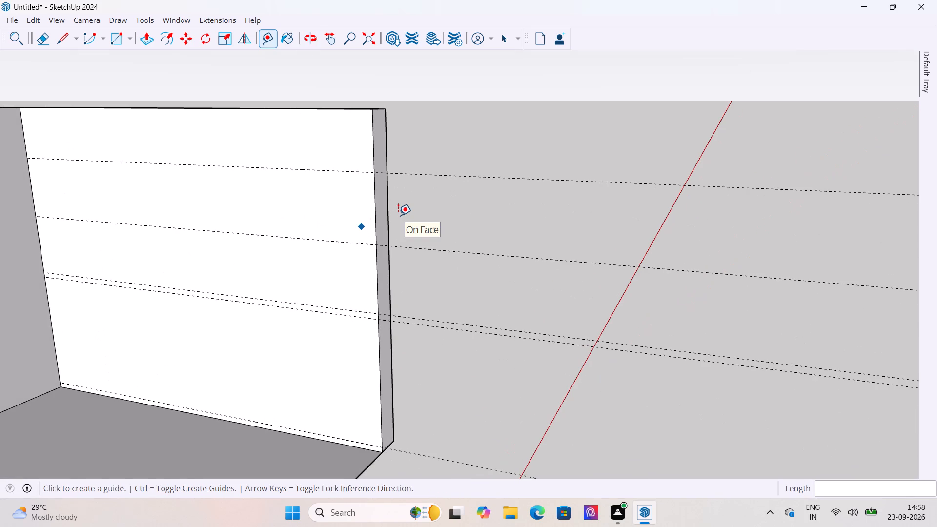
key("l")
left_click(26, 159)
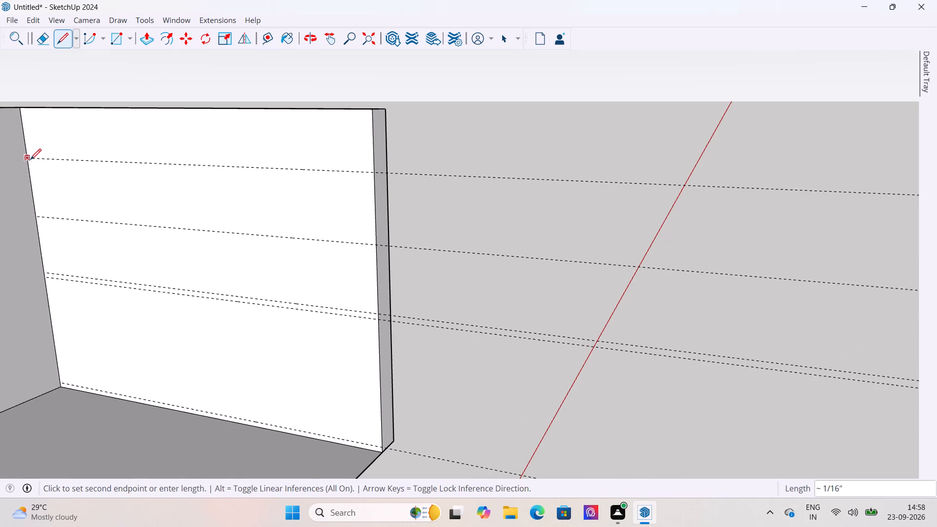
key("Escape")
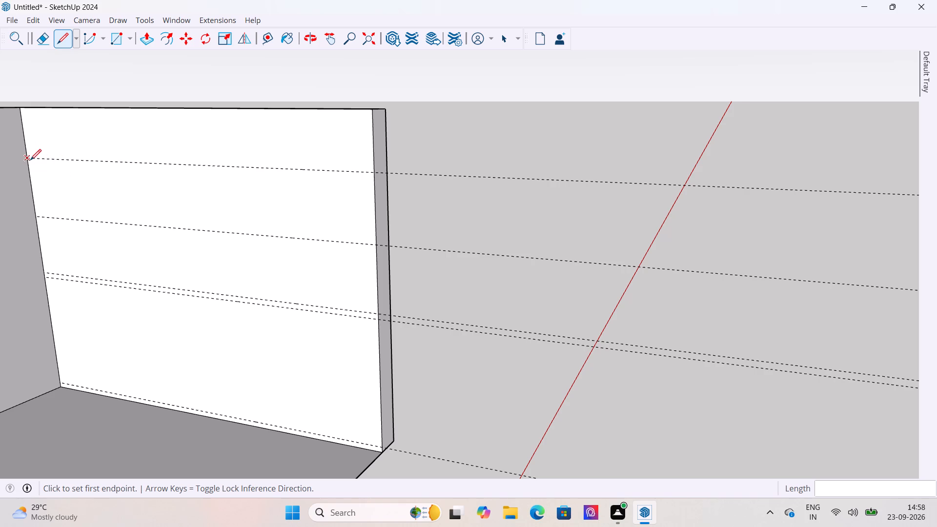
left_click(27, 160)
left_click(374, 167)
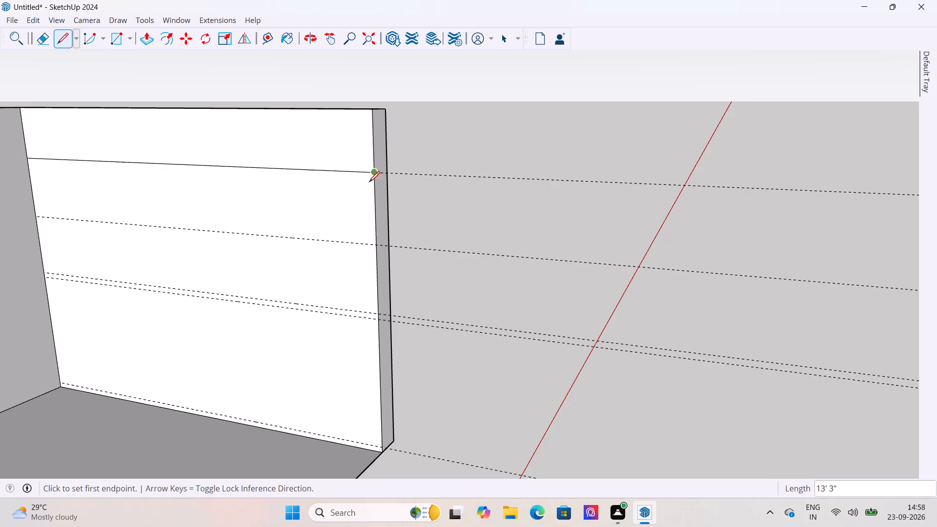
left_click(375, 243)
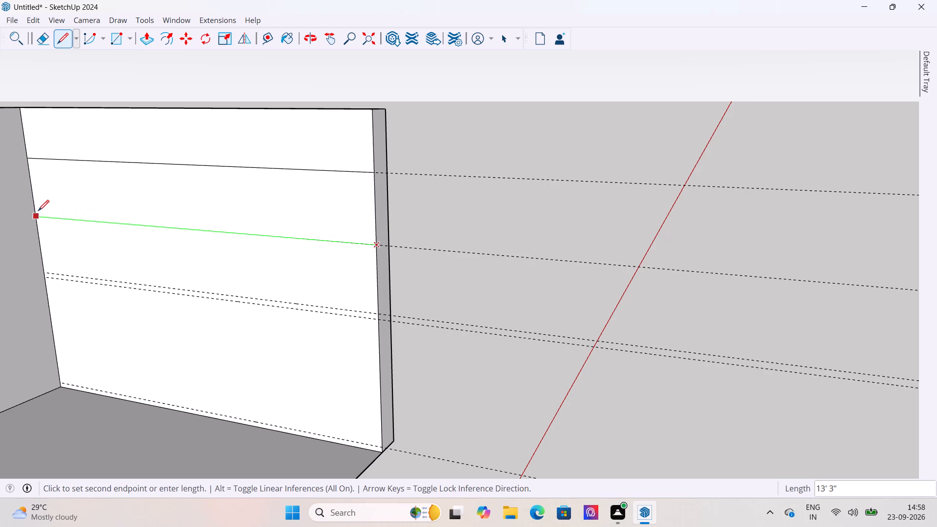
left_click(38, 211)
Draw 13' 3" lines across the wall face along the closely spaced pair of guides at mid-height.
scroll(45, 281, "up", 3)
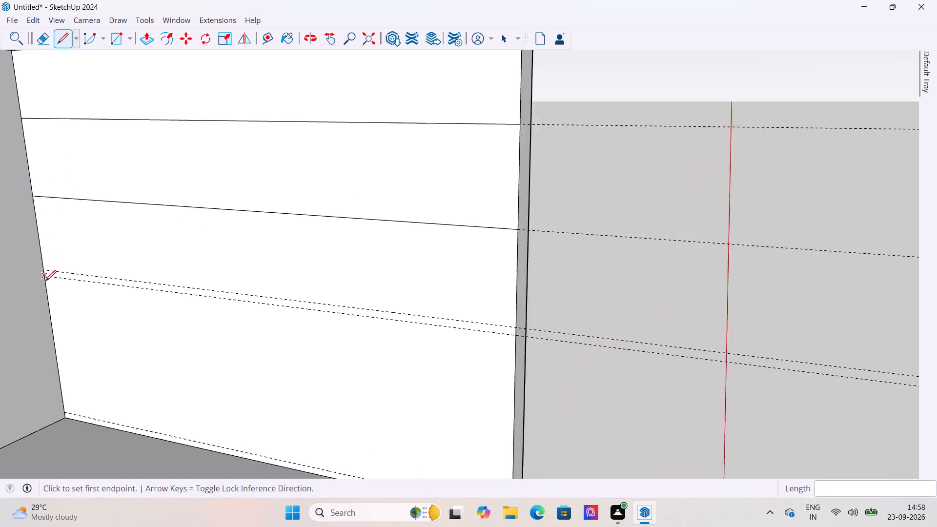
scroll(45, 281, "up", 7)
left_click(41, 260)
scroll(0, 291, "down", 3)
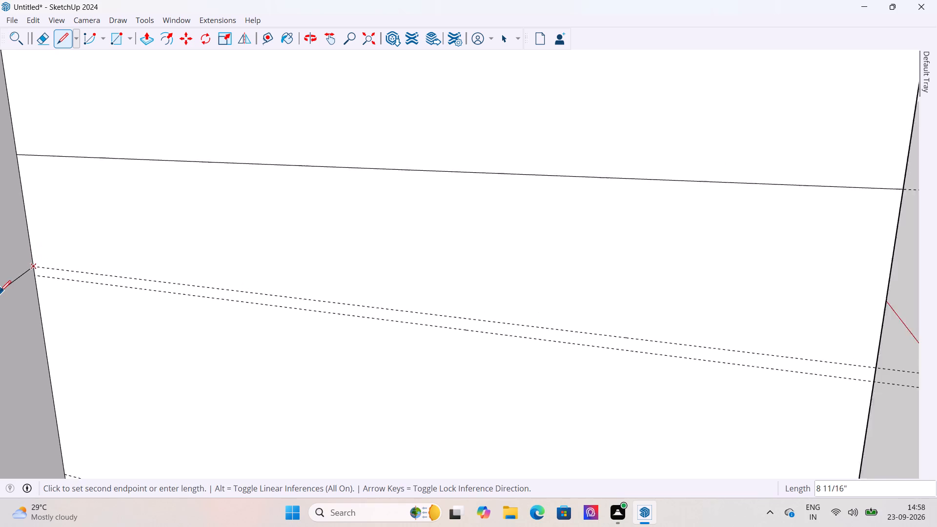
scroll(0, 291, "down", 2)
left_click(691, 352)
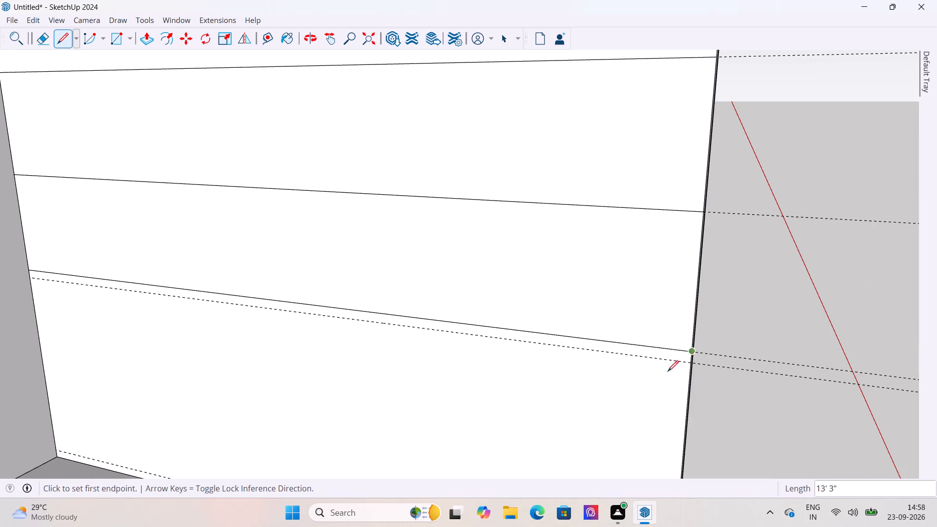
left_click(29, 279)
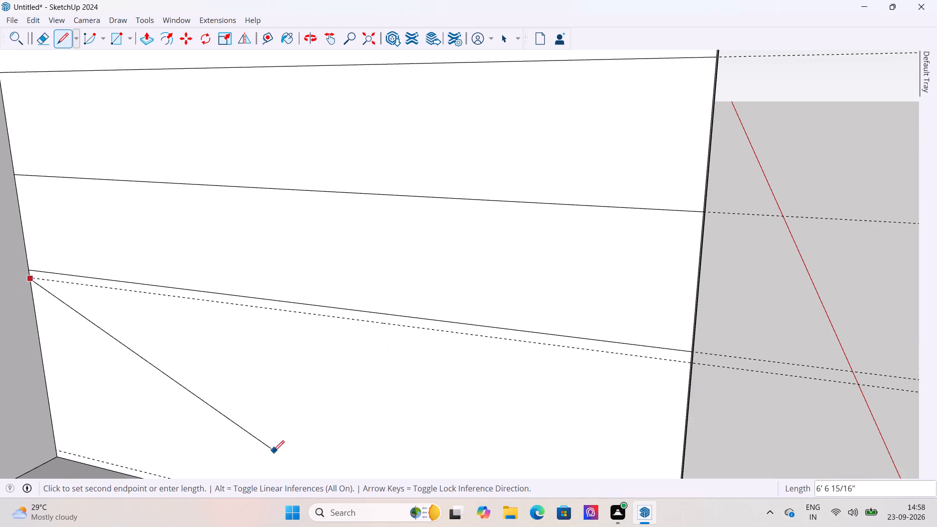
left_click_drag(691, 363, 685, 365)
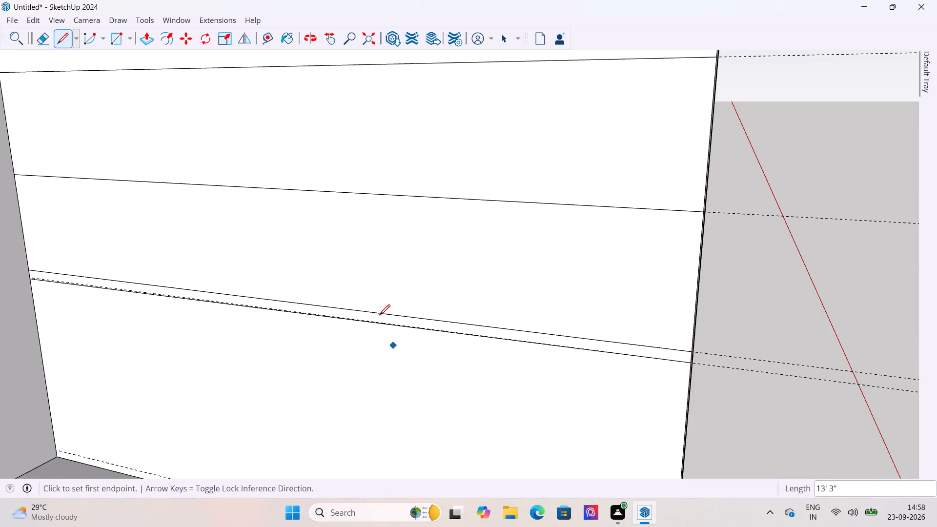
Delete all guides from the model.
scroll(365, 292, "down", 5)
middle_click_drag(571, 297, 523, 305)
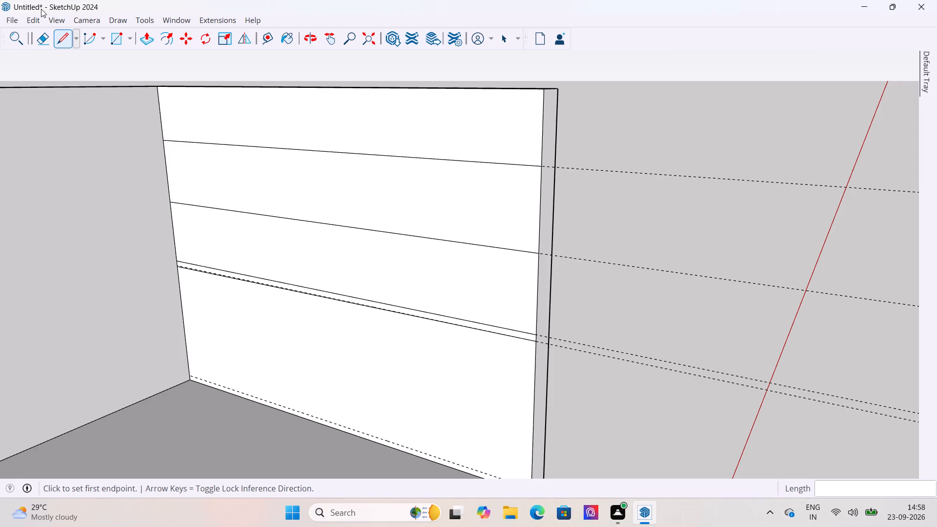
left_click(36, 17)
left_click(66, 142)
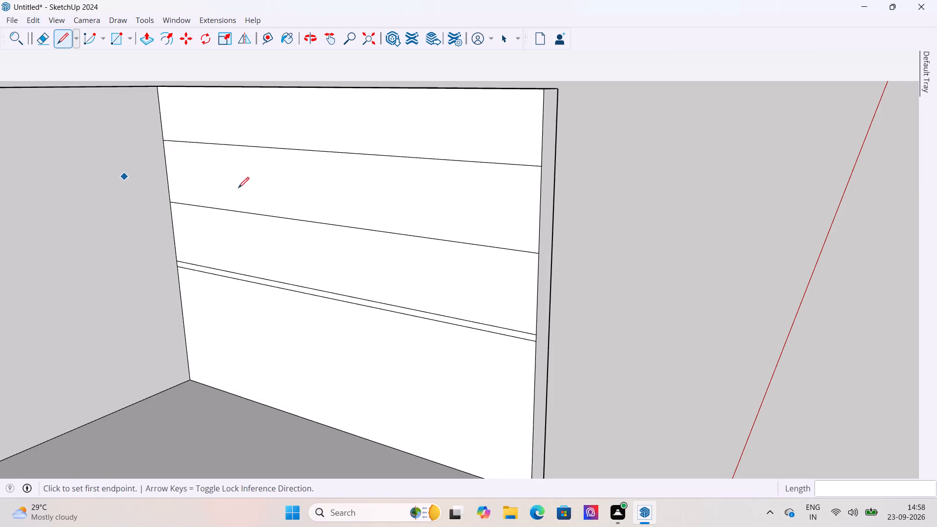
On the back wall's inner face, place a guide 2" above the floor edge and another 4' above that guide.
scroll(241, 187, "down", 6)
middle_click_drag(346, 210, 247, 203)
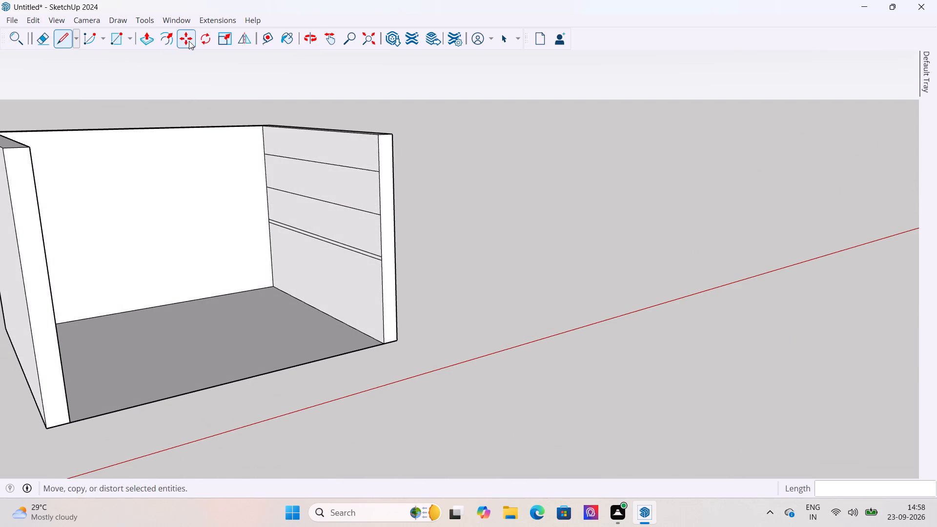
left_click(261, 37)
scroll(216, 219, "down", 4)
middle_click_drag(305, 245, 240, 251)
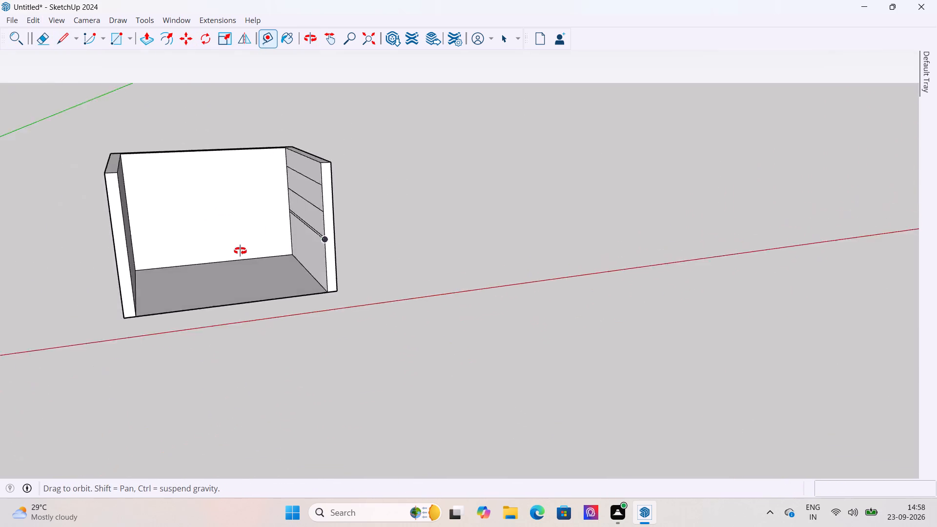
middle_click_drag(240, 251, 240, 251)
scroll(240, 251, "up", 12)
scroll(242, 248, "down", 7)
middle_click_drag(325, 310, 257, 344)
scroll(434, 268, "down", 6)
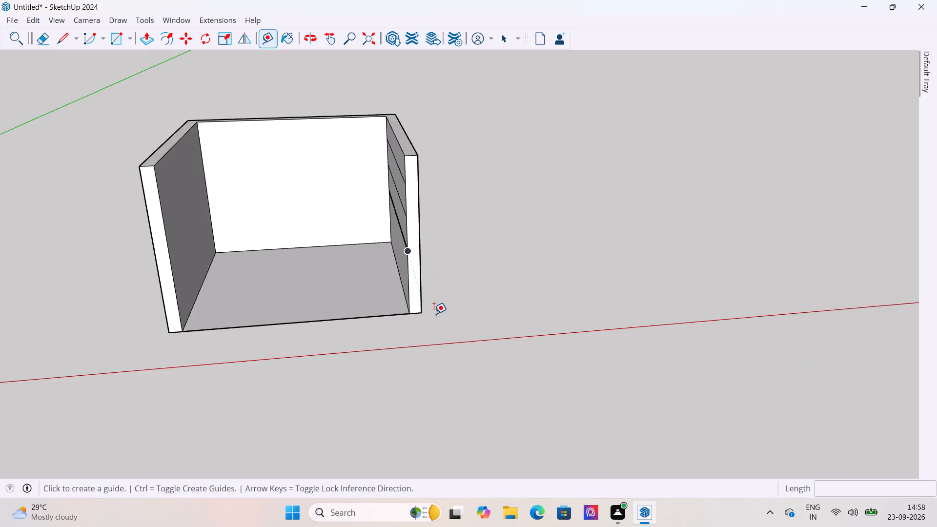
middle_click_drag(433, 318, 417, 265)
middle_click_drag(427, 266, 437, 262)
scroll(351, 257, "up", 4)
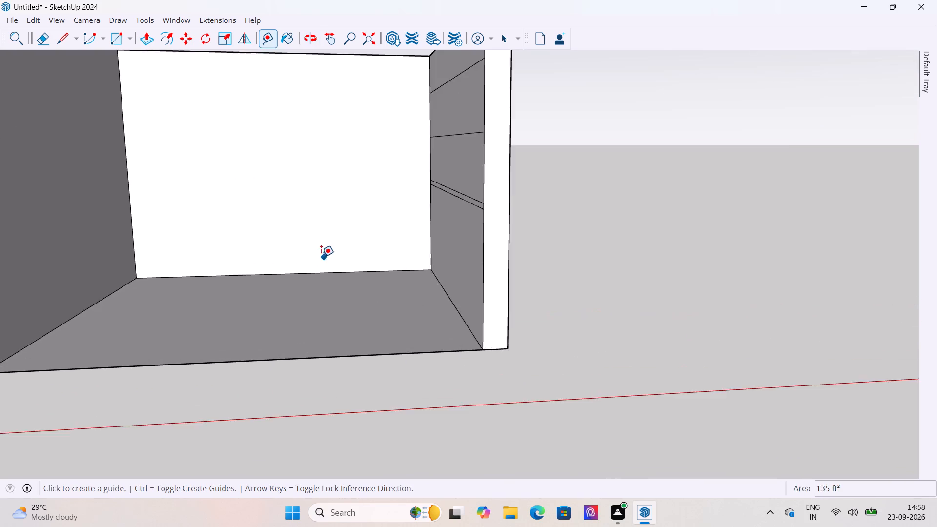
scroll(321, 257, "up", 4)
left_click(321, 275)
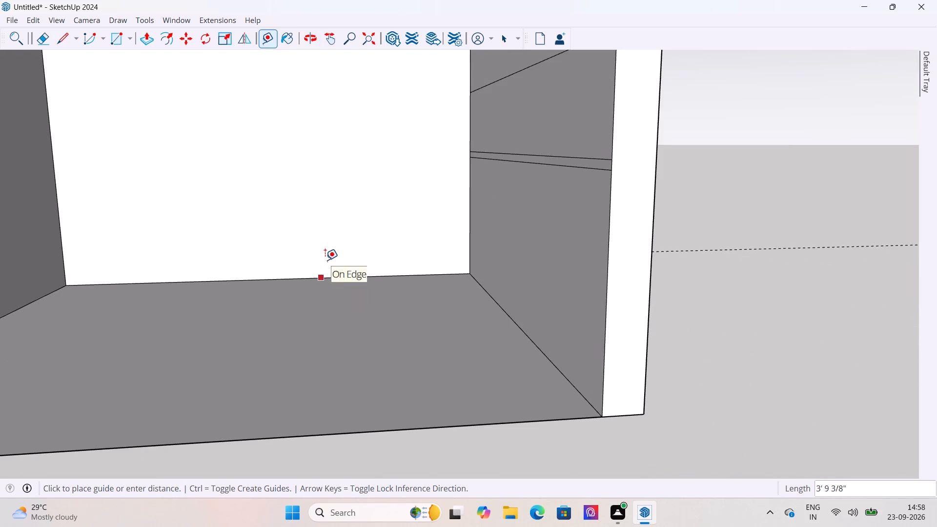
middle_click_drag(326, 260, 437, 262)
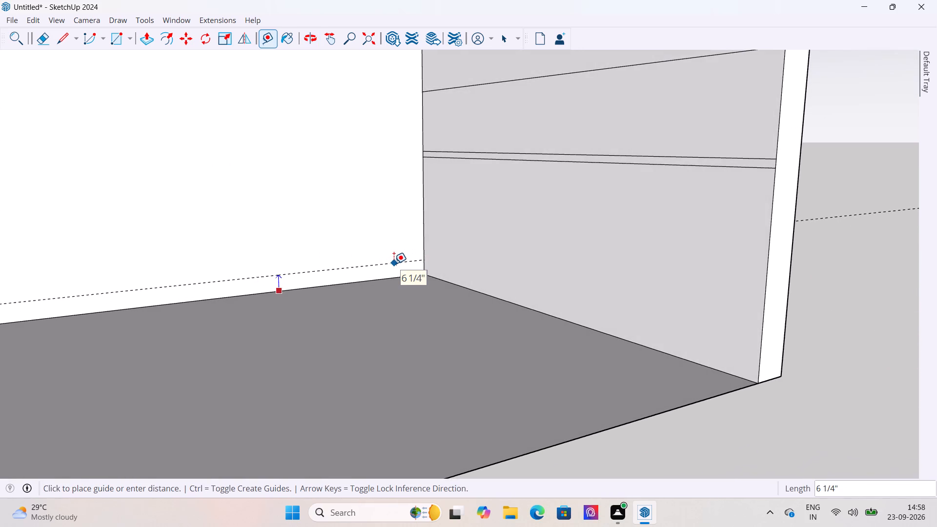
type("2\"")
key("Return")
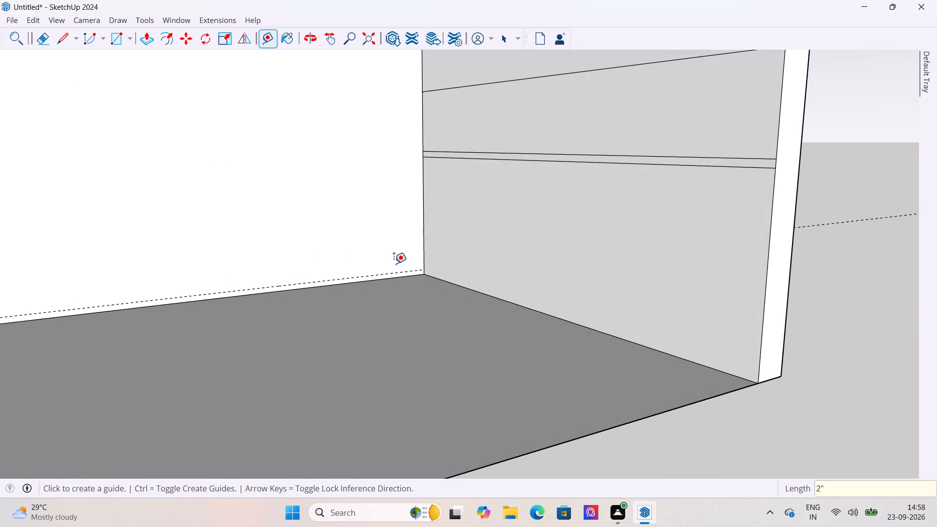
left_click(378, 273)
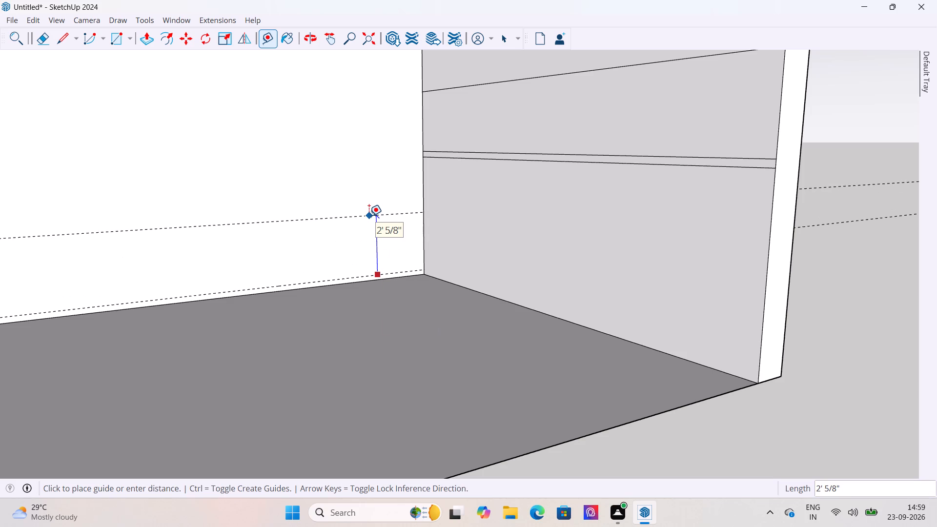
type("4'")
key("Return")
Add three more guides up the back wall's inner face, spaced successively 2", 2' and 2' above the 4' guide.
scroll(347, 334, "down", 4)
middle_click_drag(349, 348, 351, 379)
scroll(307, 171, "up", 5)
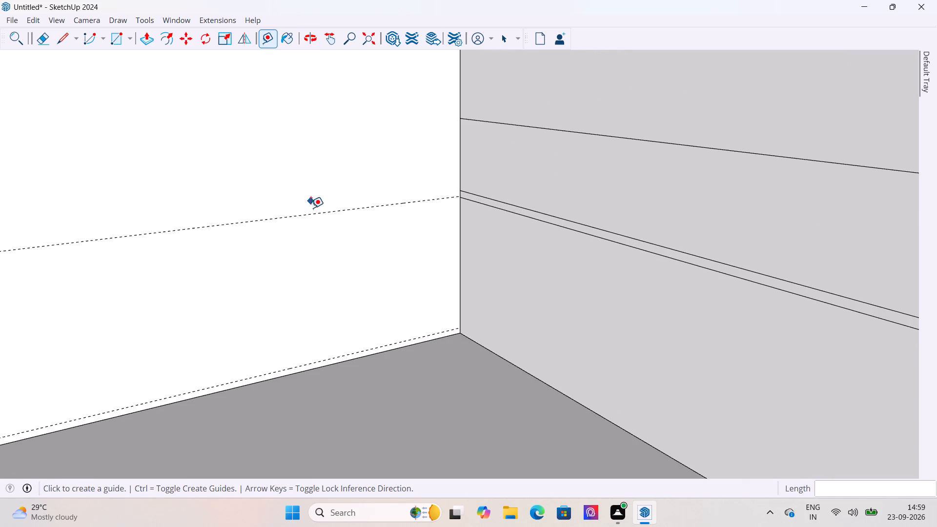
left_click(309, 212)
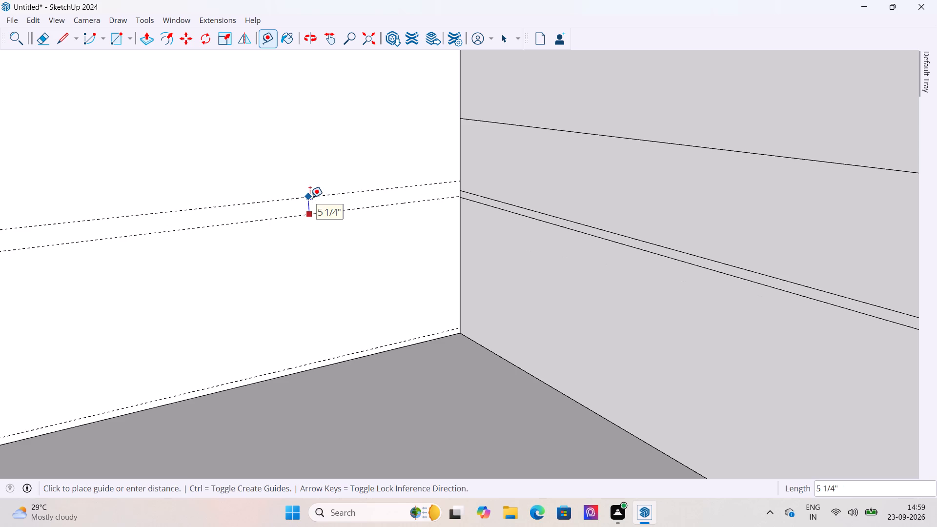
type("2\"")
key("Return")
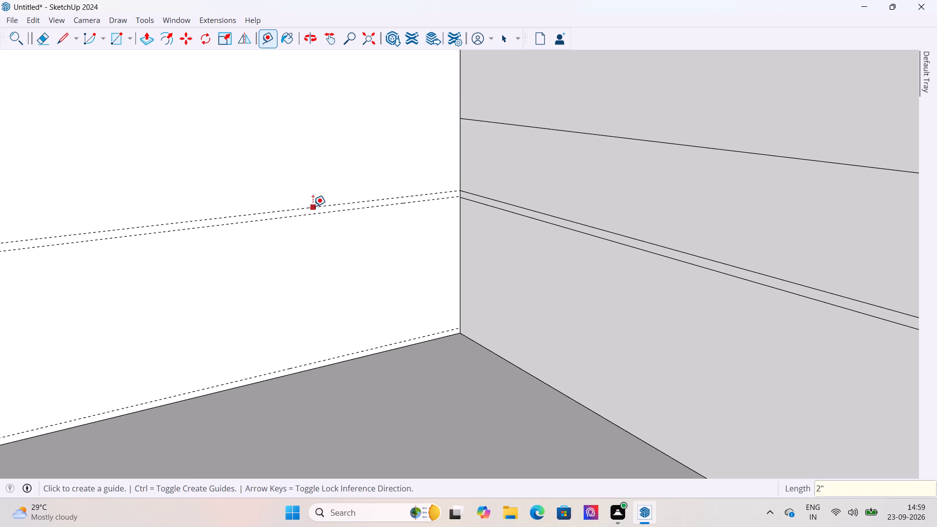
left_click(313, 207)
type("2'")
key("Return")
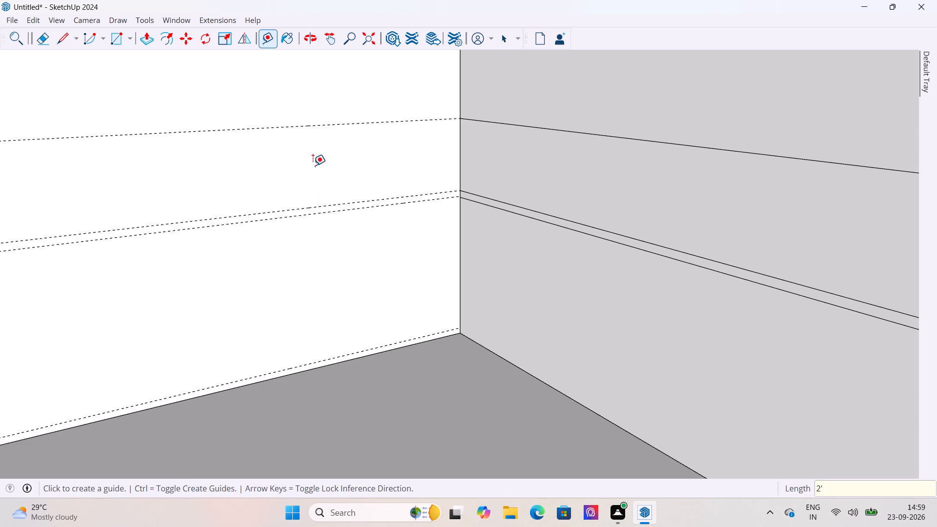
scroll(326, 345, "down", 6)
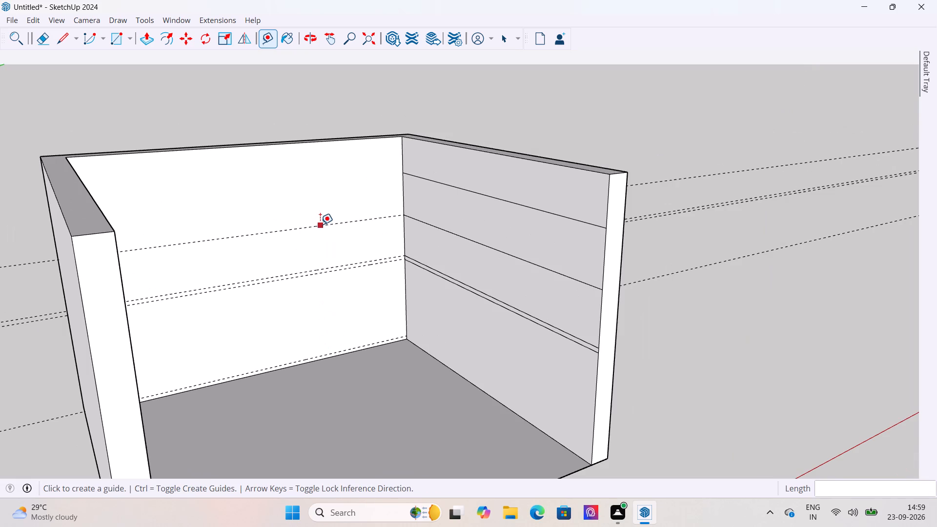
left_click(320, 225)
type("2'")
key("Return")
Draw 13' 6" lines along the two uppermost guides across the full inner face of the back wall.
middle_click_drag(384, 234, 326, 214)
key("l")
scroll(406, 194, "up", 5)
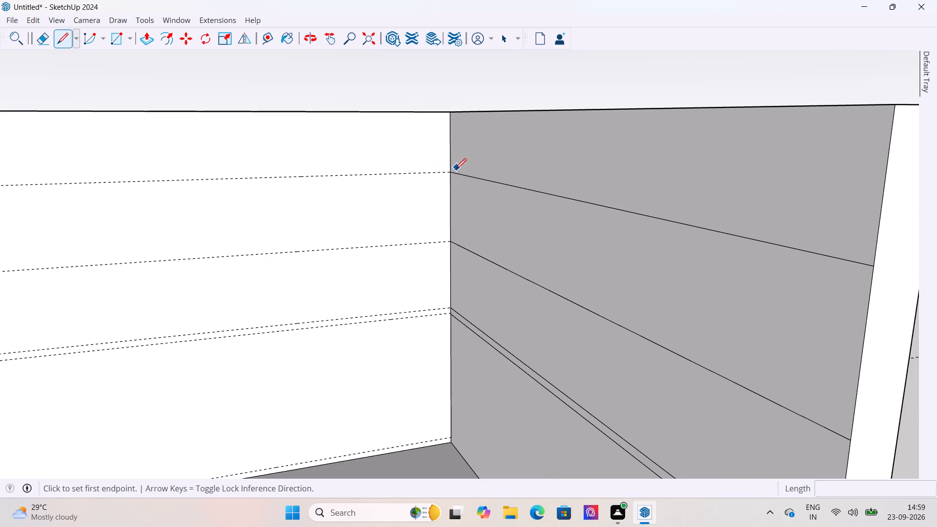
left_click_drag(451, 171, 457, 171)
scroll(464, 216, "down", 6)
scroll(204, 213, "up", 6)
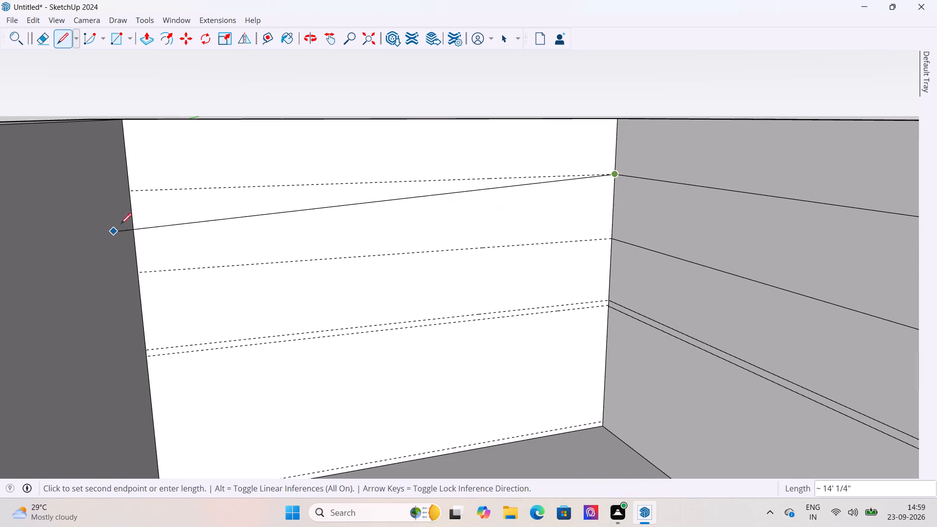
left_click(130, 192)
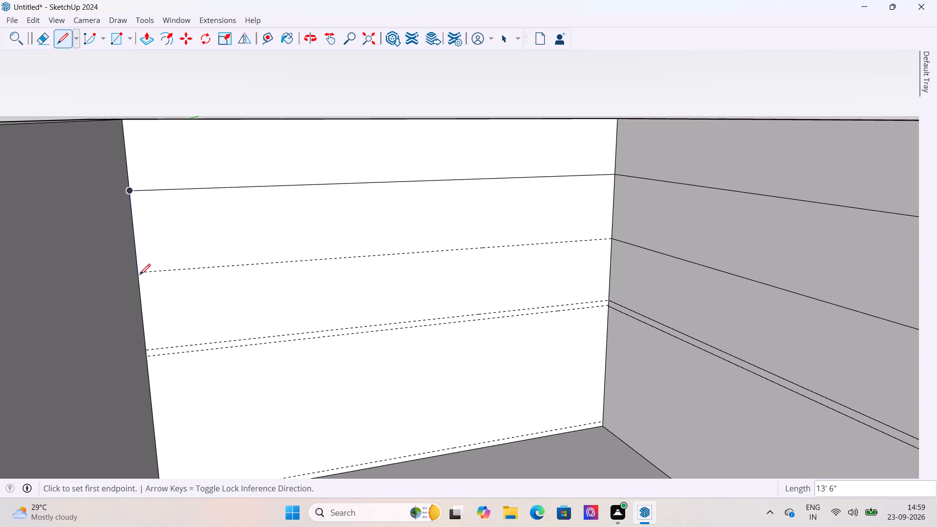
left_click(138, 272)
key("Escape")
middle_click_drag(190, 288, 146, 270)
scroll(146, 270, "up", 10)
left_click_drag(140, 241, 151, 244)
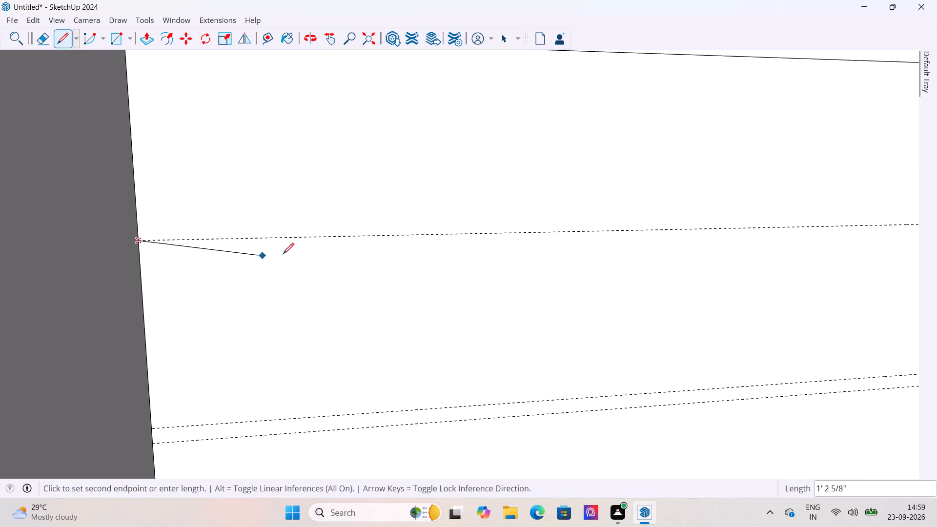
scroll(75, 345, "down", 11)
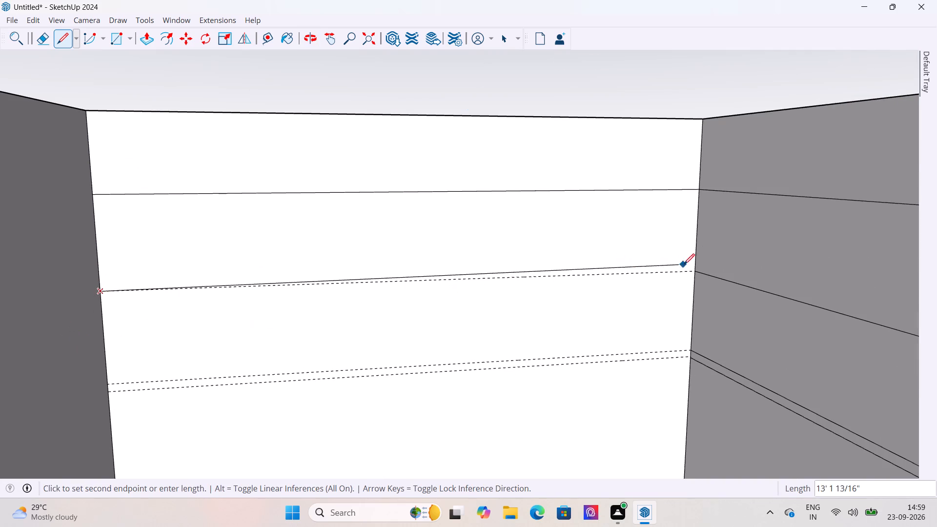
left_click_drag(693, 271, 685, 272)
Draw 13' 6" lines across the back wall's inner face along the closely spaced pair of guides at mid-height.
scroll(104, 303, "down", 5)
scroll(151, 383, "up", 7)
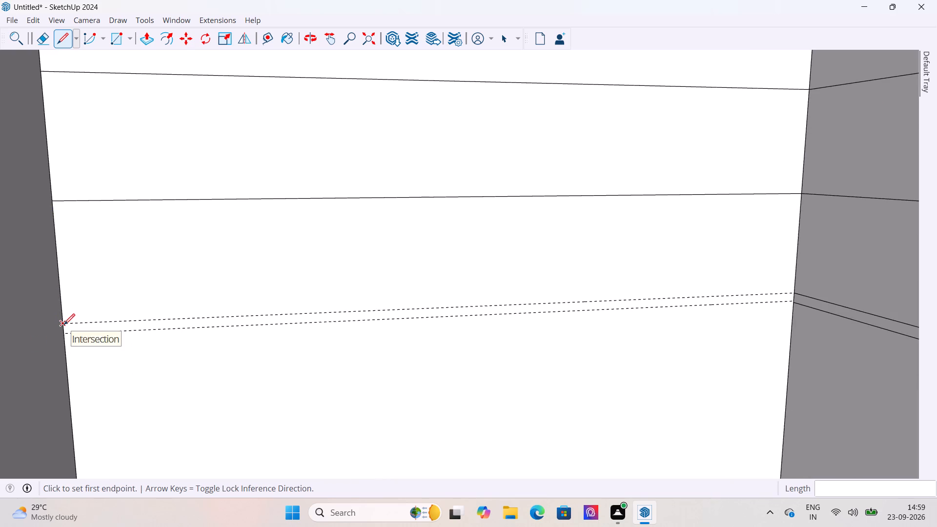
left_click(64, 324)
left_click(794, 290)
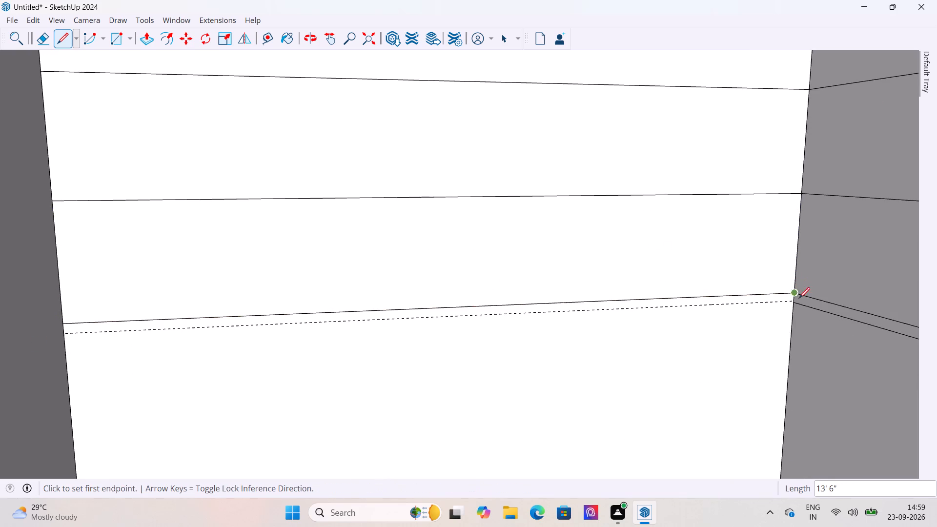
left_click(794, 305)
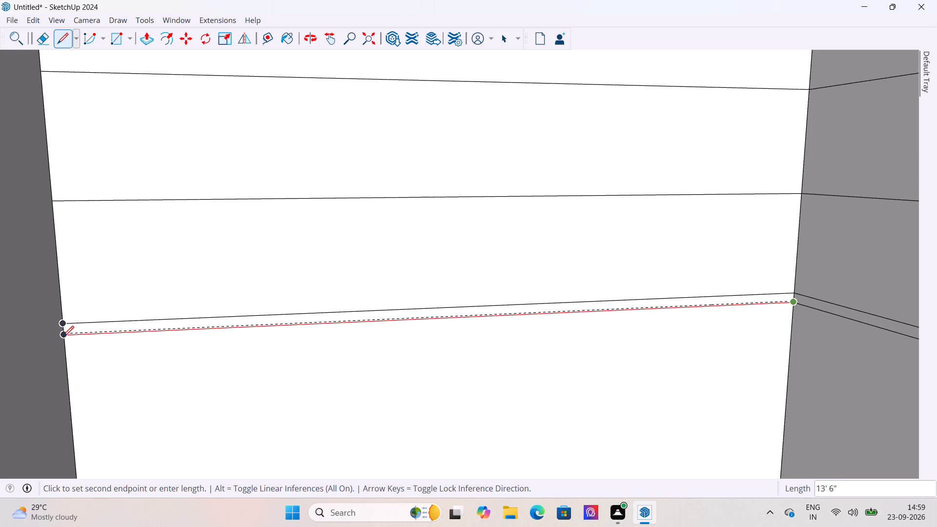
scroll(63, 337, "up", 12)
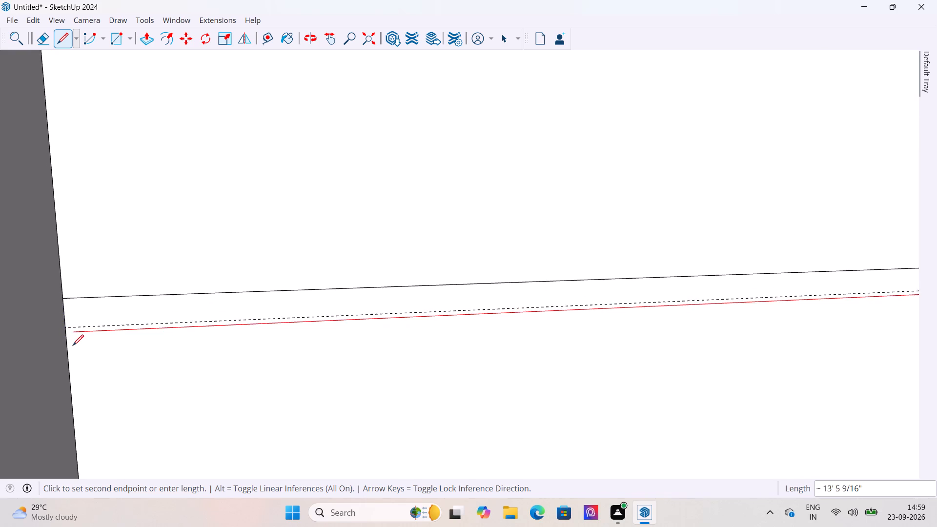
key("Escape")
scroll(0, 354, "down", 13)
scroll(63, 325, "up", 12)
scroll(260, 280, "down", 6)
scroll(153, 317, "up", 6)
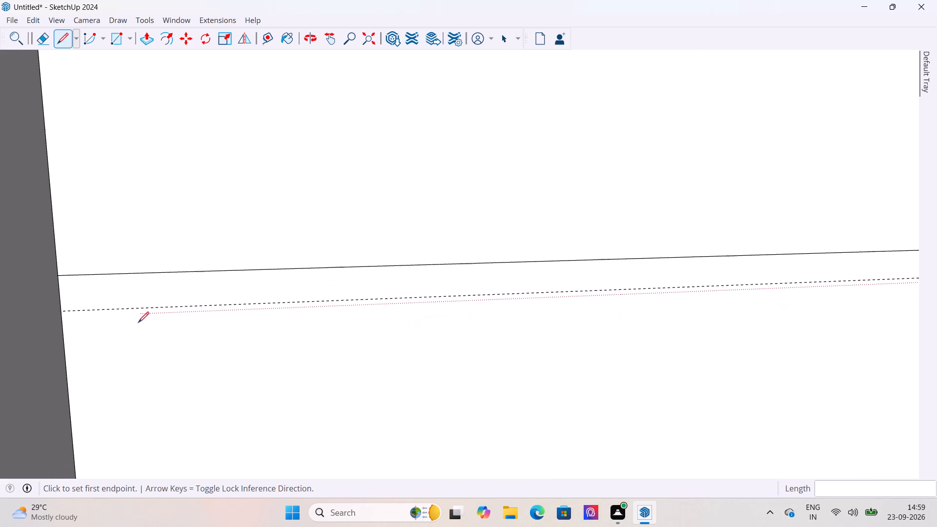
left_click_drag(64, 311, 112, 319)
scroll(0, 364, "down", 14)
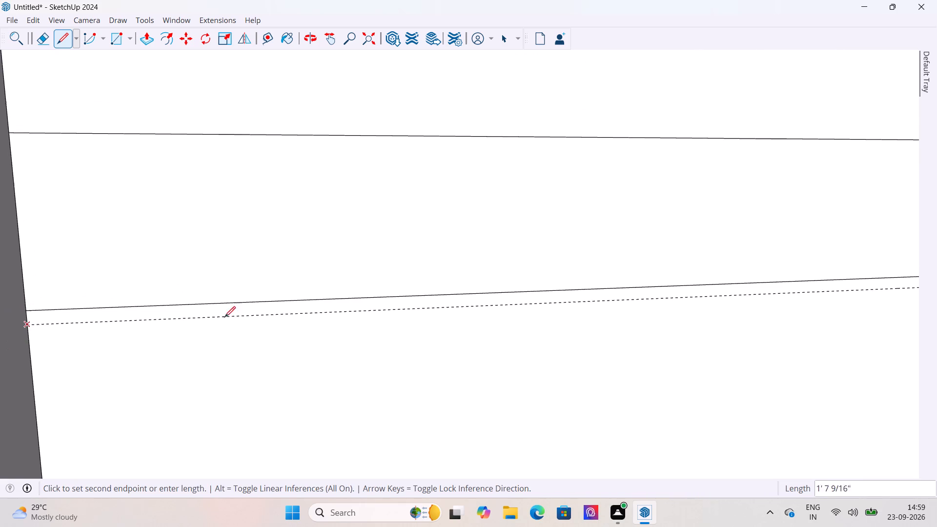
scroll(66, 383, "down", 8)
scroll(558, 313, "up", 14)
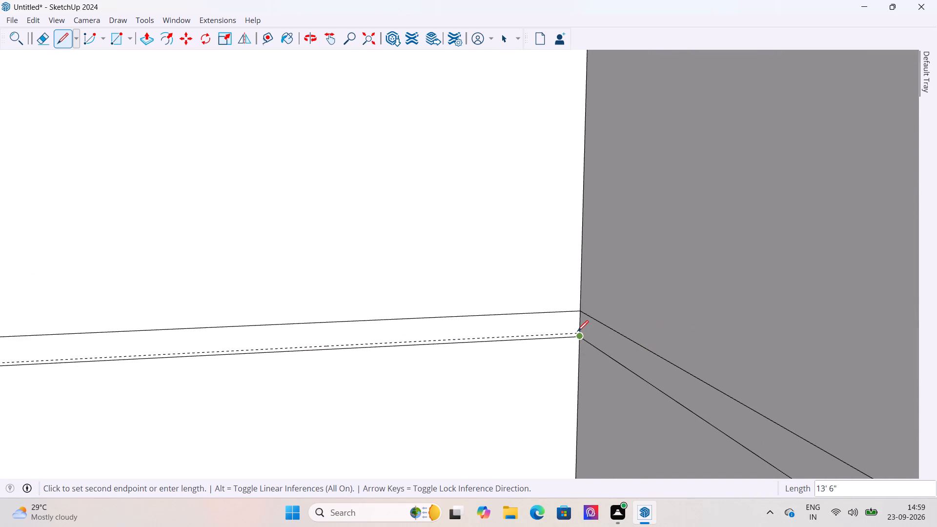
scroll(577, 331, "up", 19)
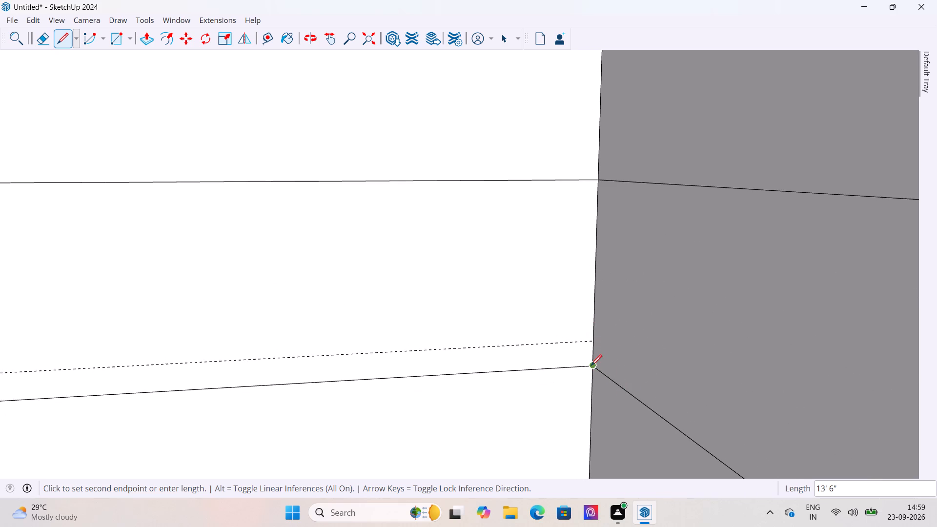
left_click(592, 341)
Erase the lower line of the closely spaced mid-height pair on the right side wall's inner face.
scroll(241, 292, "down", 6)
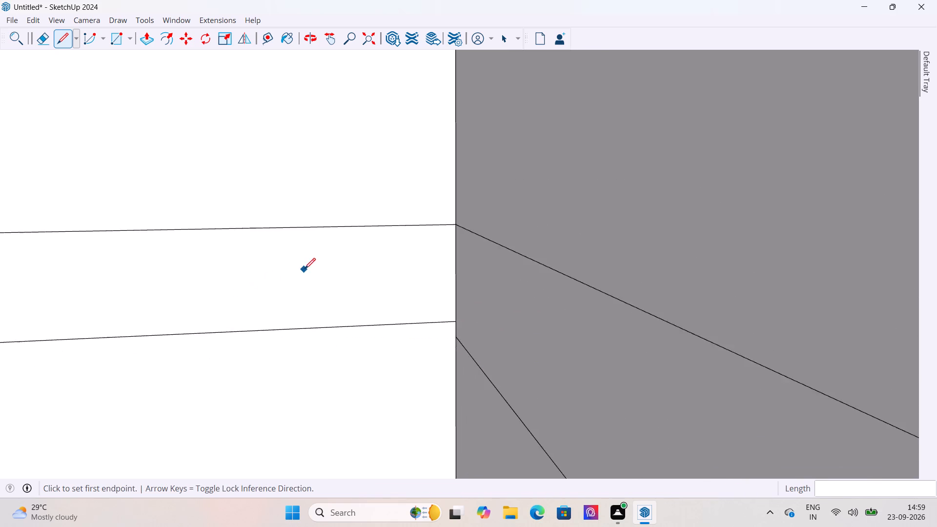
scroll(305, 269, "down", 14)
middle_click_drag(318, 325, 586, 295)
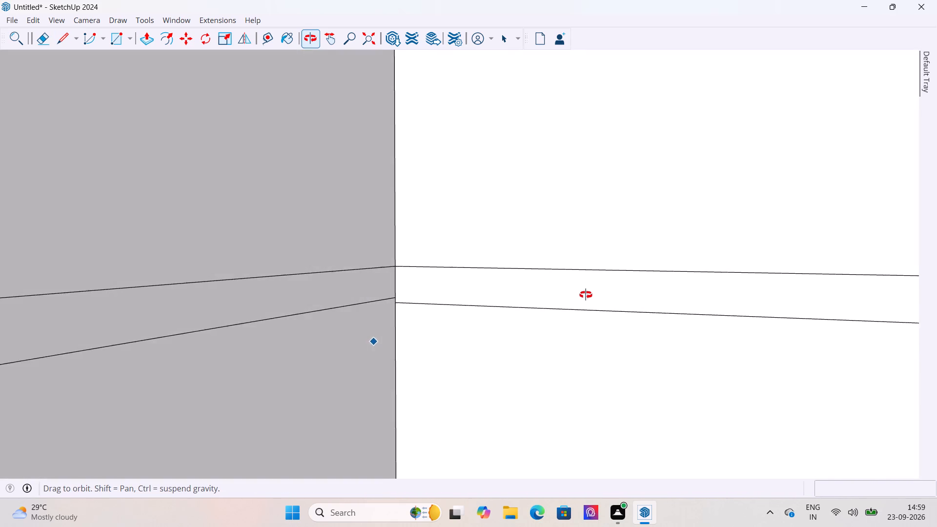
middle_click_drag(586, 295, 511, 304)
scroll(420, 319, "up", 12)
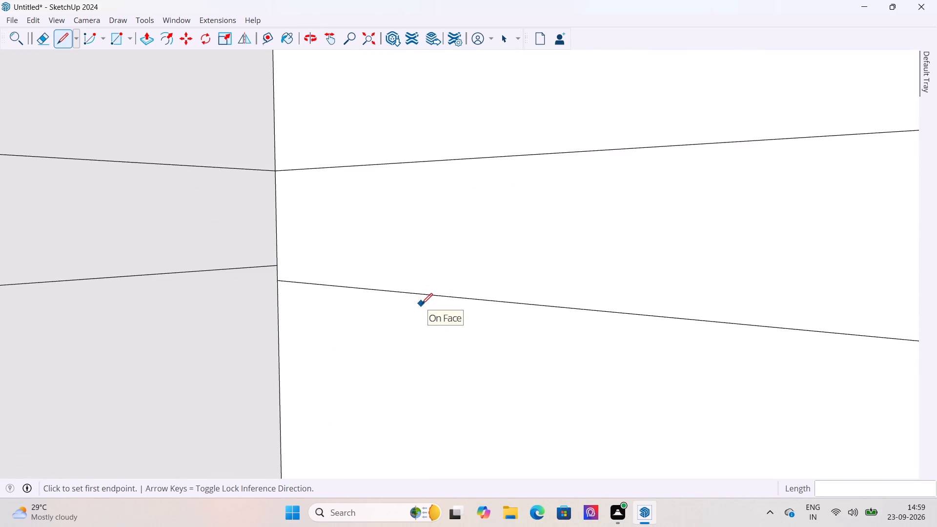
key("e")
left_click(422, 295)
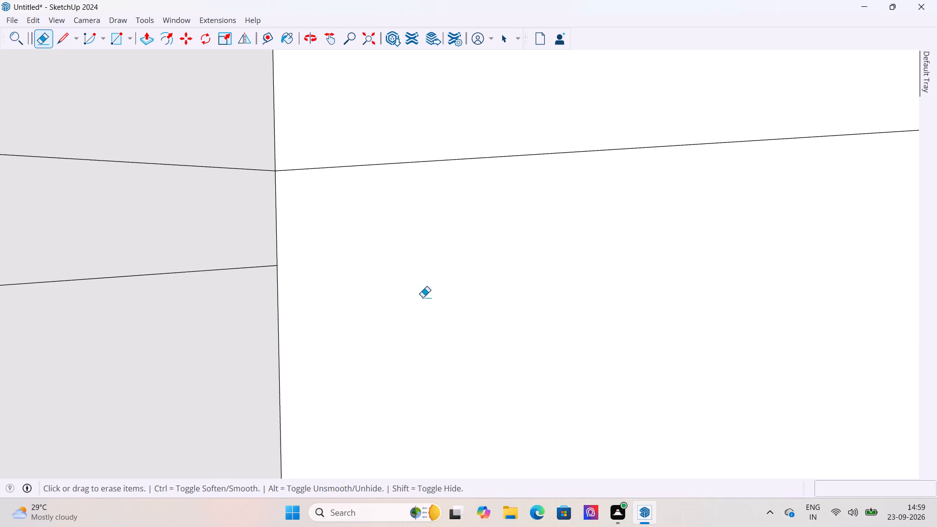
Add a guide 2" below the remaining mid-height line on the right side wall's inner face, meeting the back wall's lower line.
key("t")
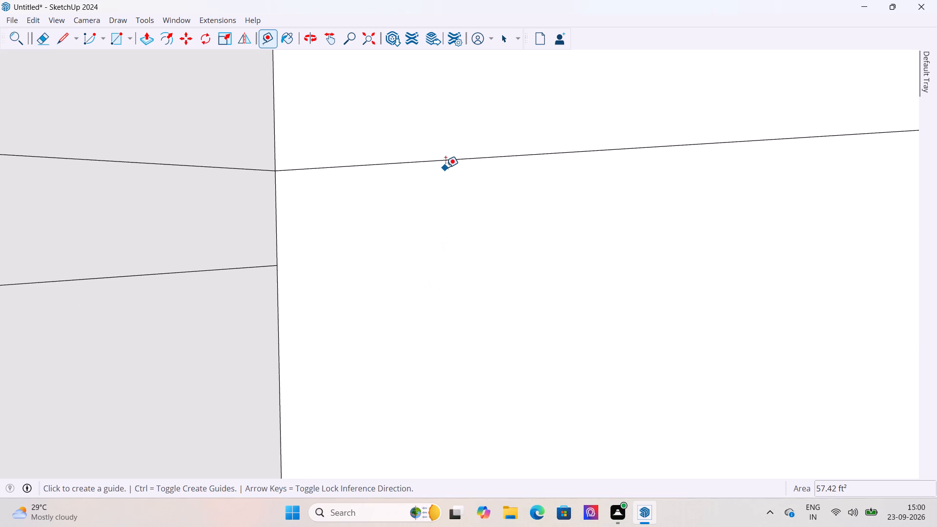
left_click(446, 162)
left_click(411, 271)
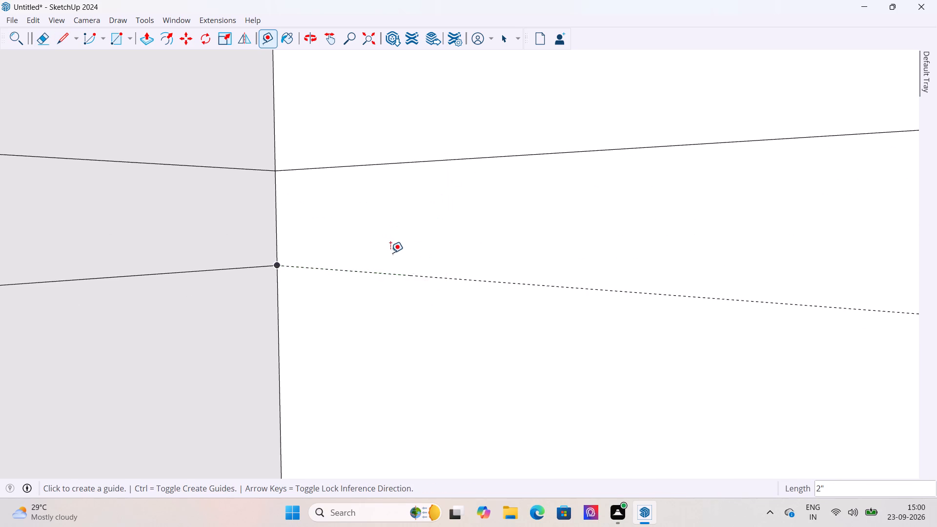
scroll(390, 253, "down", 13)
left_click(504, 33)
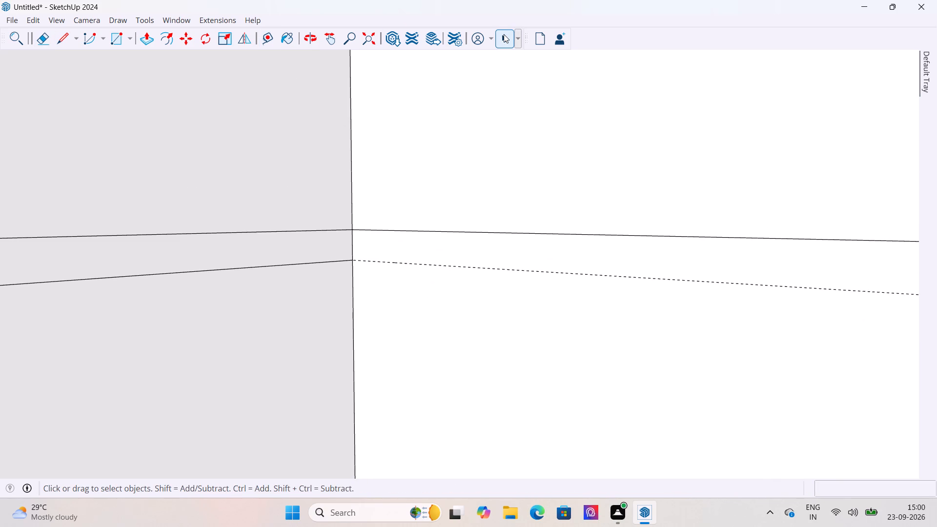
Draw a 13' 3" line along the new guide across the full inner face of the right side wall.
key("l")
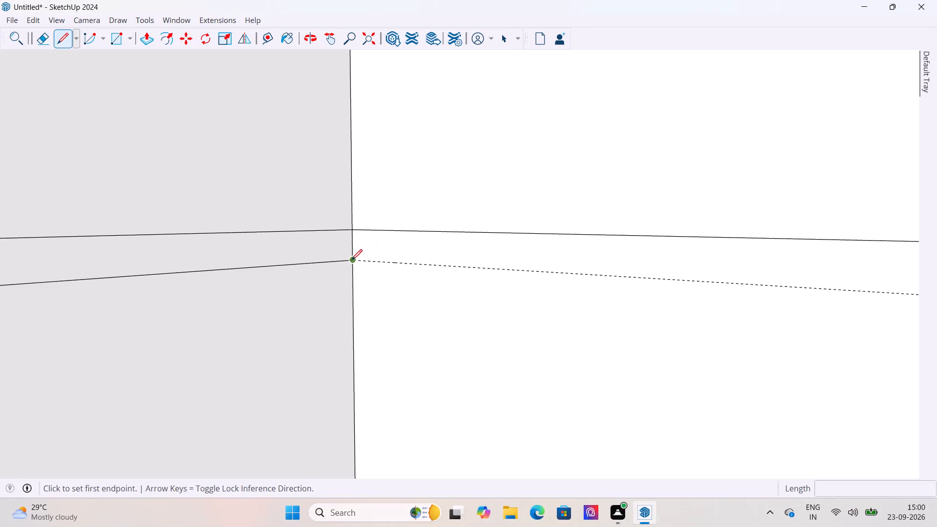
scroll(351, 261, "up", 11)
left_click_drag(354, 258, 359, 264)
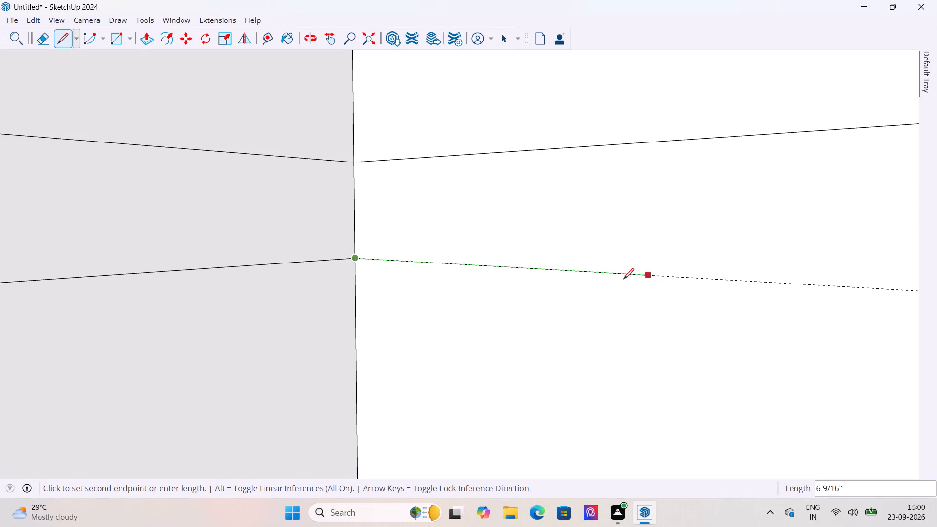
scroll(326, 334, "down", 20)
scroll(326, 334, "down", 17)
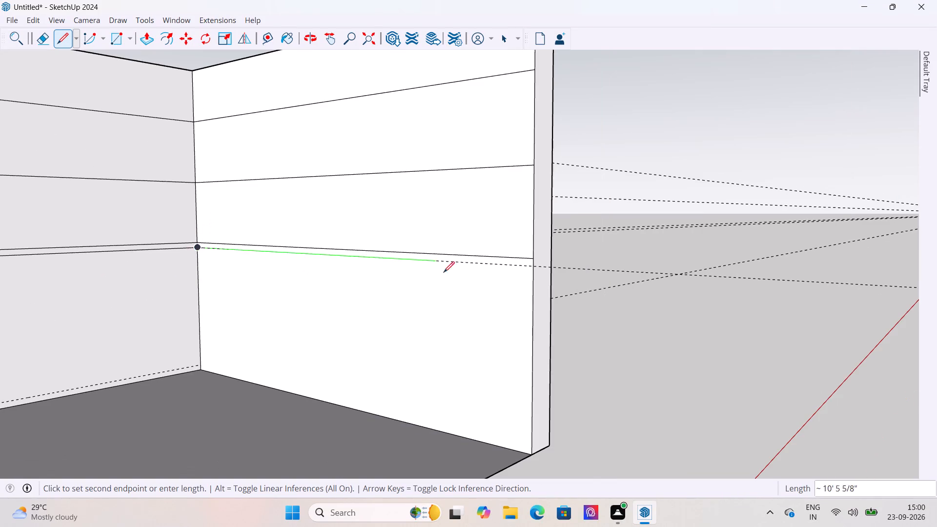
scroll(530, 270, "up", 13)
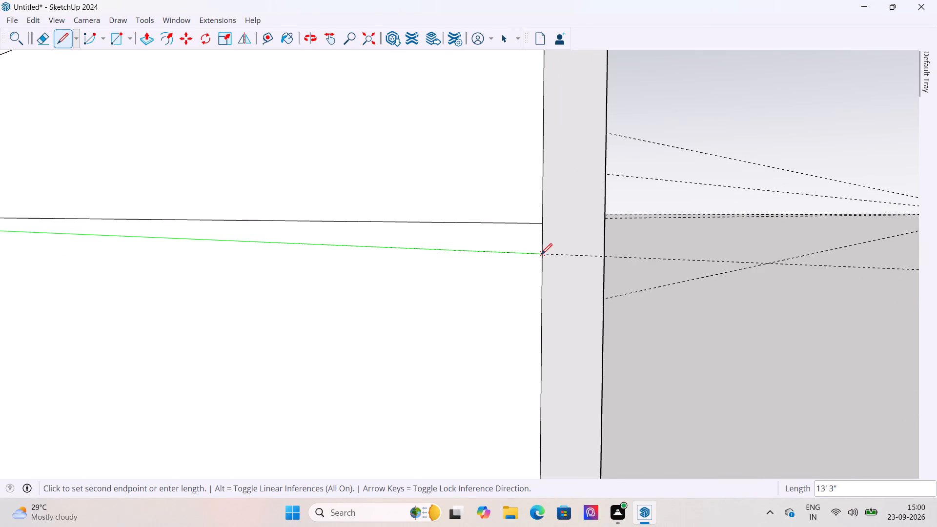
left_click(541, 254)
left_click_drag(508, 34, 509, 49)
scroll(677, 243, "down", 6)
middle_click_drag(687, 269, 659, 279)
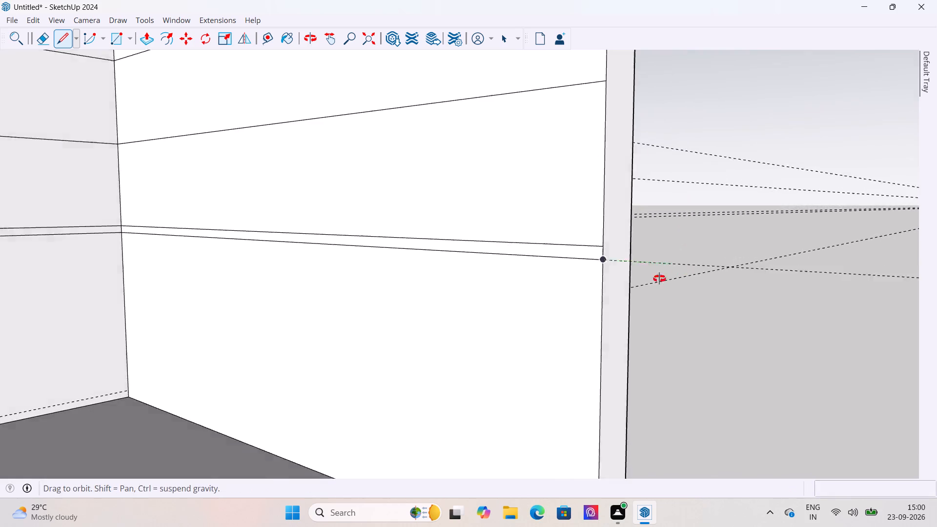
middle_click_drag(659, 279, 581, 302)
left_click(499, 40)
Delete all guides from the model.
scroll(577, 257, "down", 6)
middle_click_drag(591, 310, 457, 340)
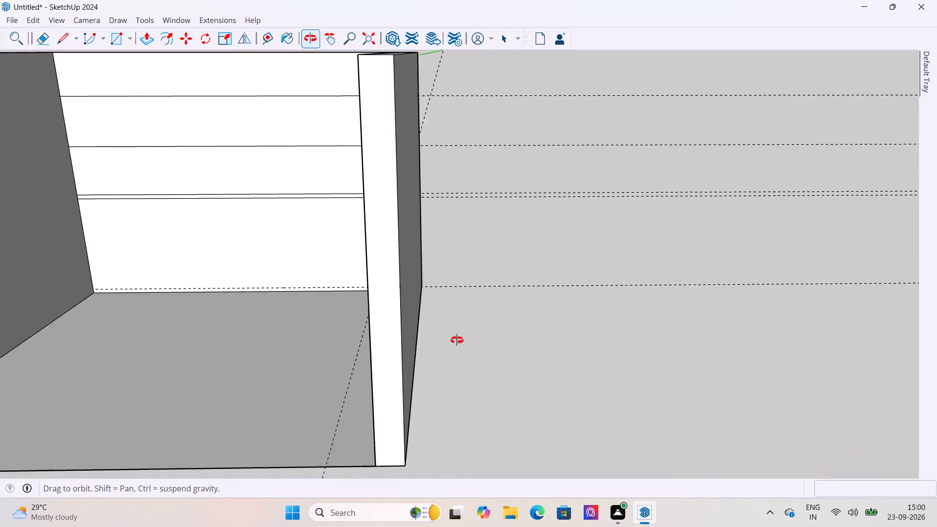
middle_click_drag(457, 340, 455, 340)
scroll(455, 340, "down", 7)
left_click(34, 18)
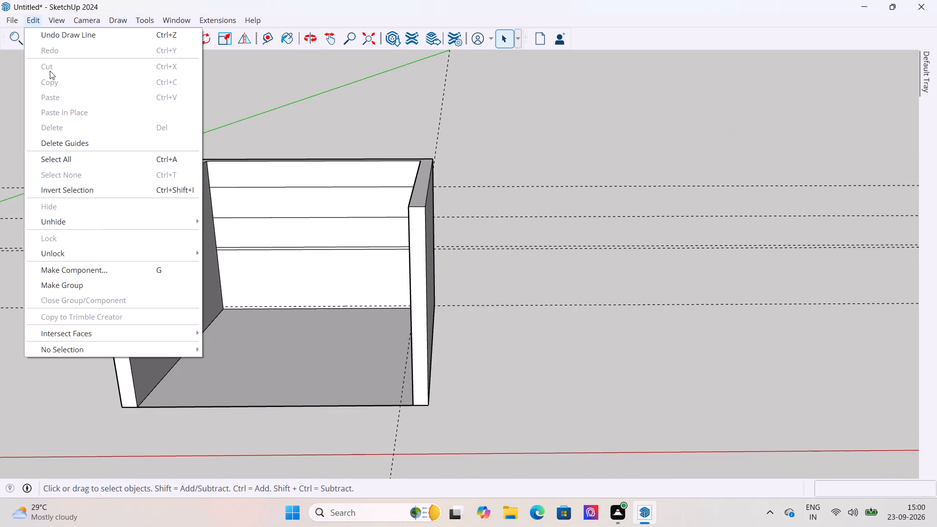
left_click(67, 144)
Add a guide 2" above the floor edge on the back wall's inner face.
scroll(325, 236, "up", 5)
middle_click_drag(324, 263, 348, 240)
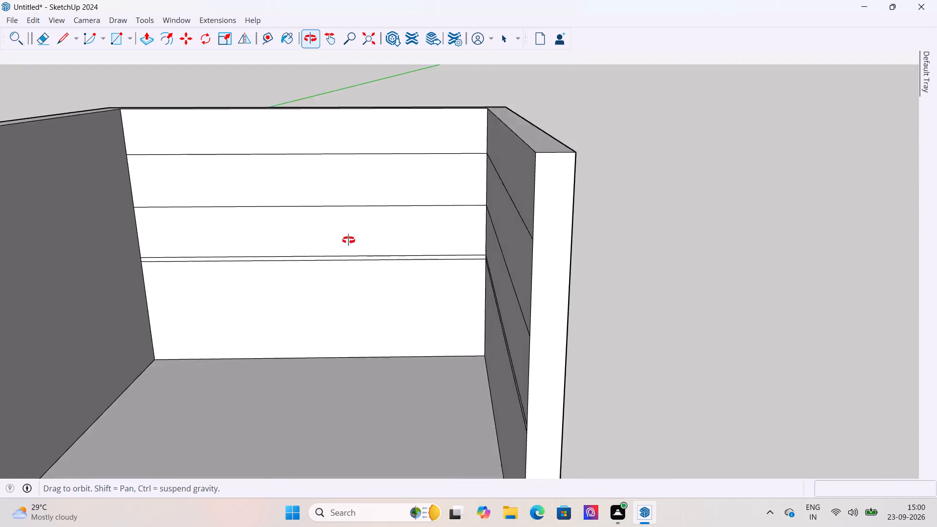
middle_click_drag(348, 240, 368, 230)
scroll(367, 230, "up", 11)
scroll(384, 247, "down", 14)
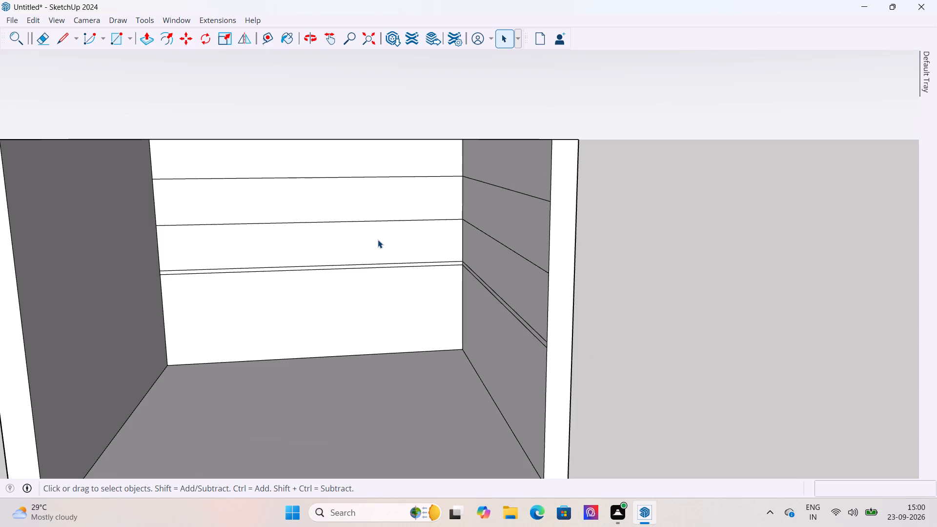
scroll(378, 240, "down", 5)
middle_click_drag(378, 242, 544, 244)
scroll(549, 240, "up", 11)
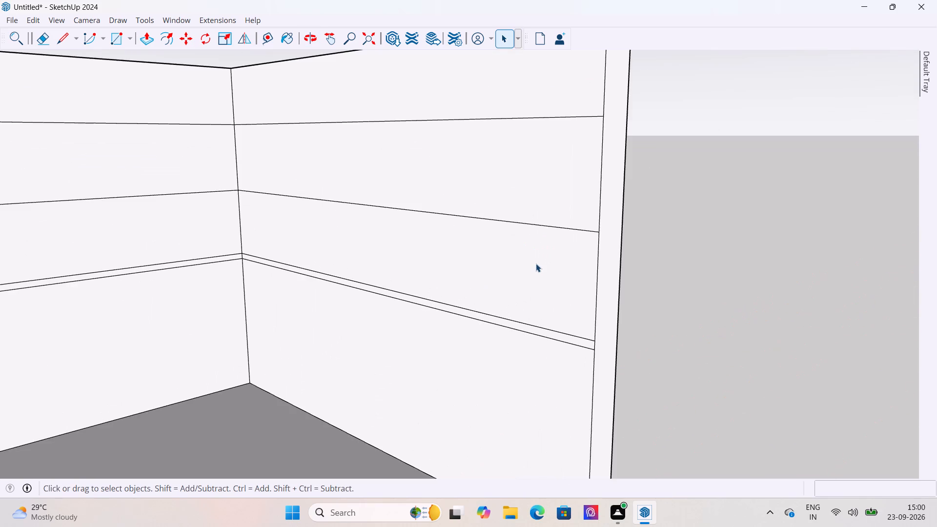
scroll(462, 232, "down", 2)
scroll(572, 269, "down", 4)
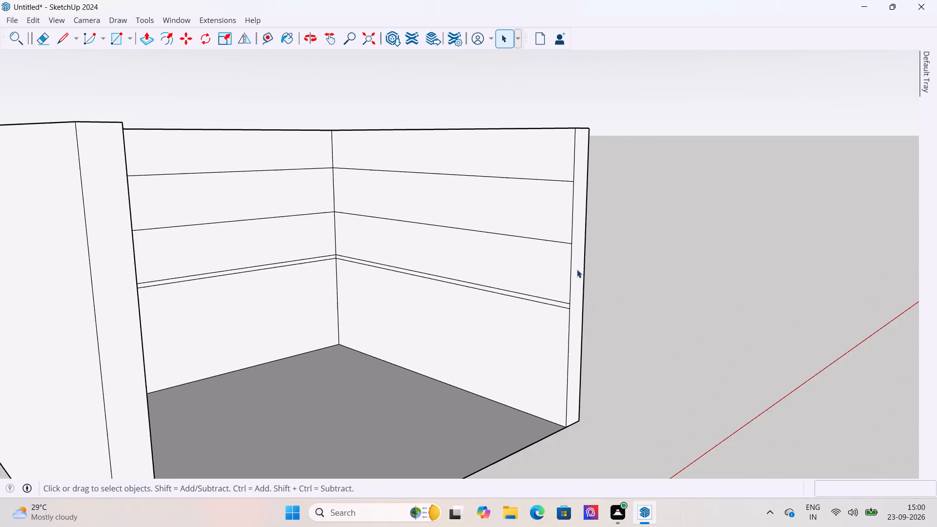
middle_click_drag(614, 316, 218, 306)
scroll(199, 274, "up", 5)
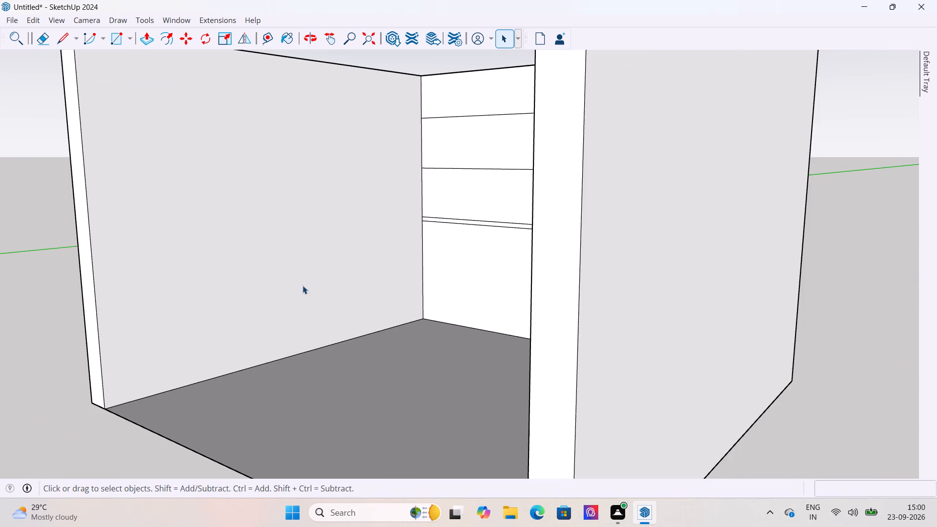
key("t")
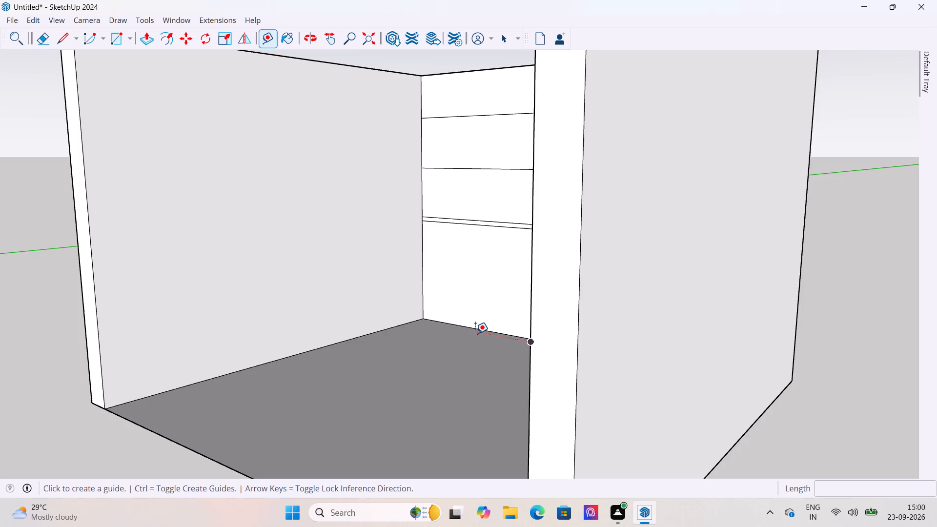
middle_click_drag(477, 334, 586, 324)
scroll(580, 332, "up", 4)
left_click(572, 350)
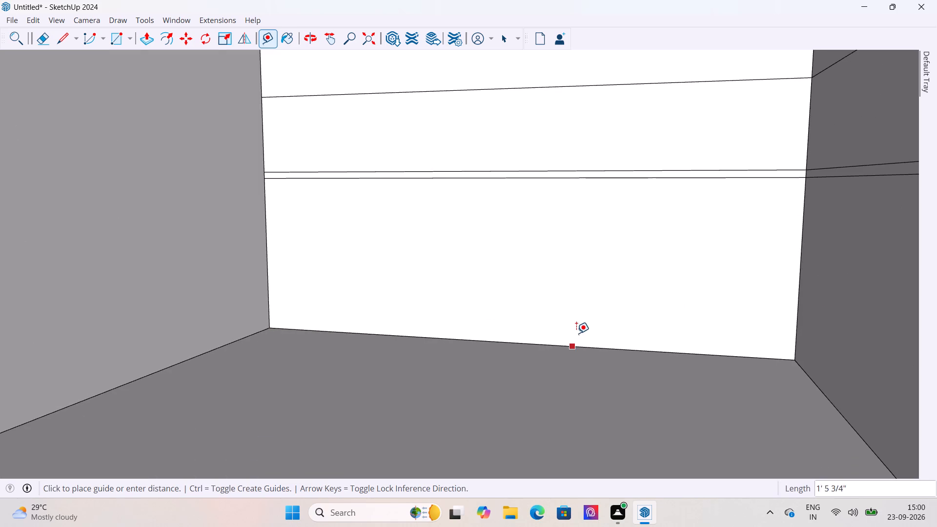
type("2\"")
key("Return")
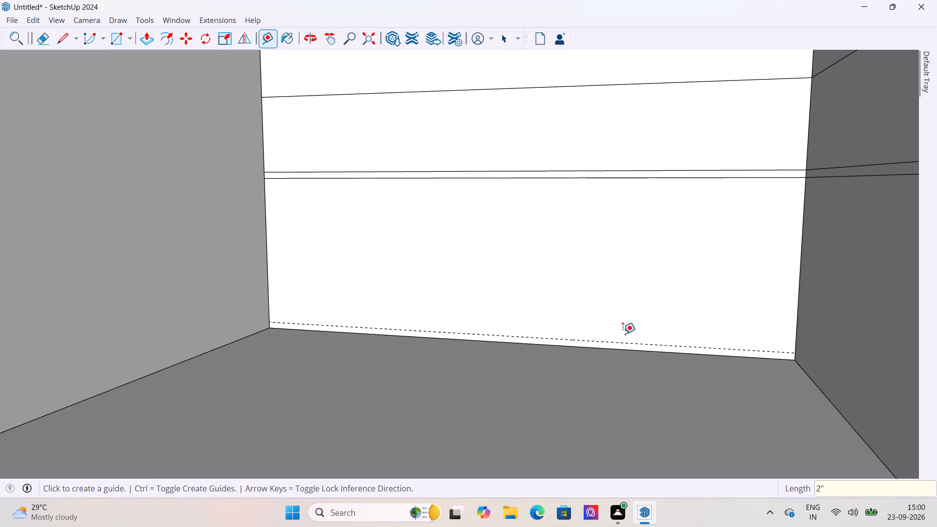
Draw a line along the 2" guide across the full width of the back wall's inner face.
key("l")
scroll(503, 309, "up", 6)
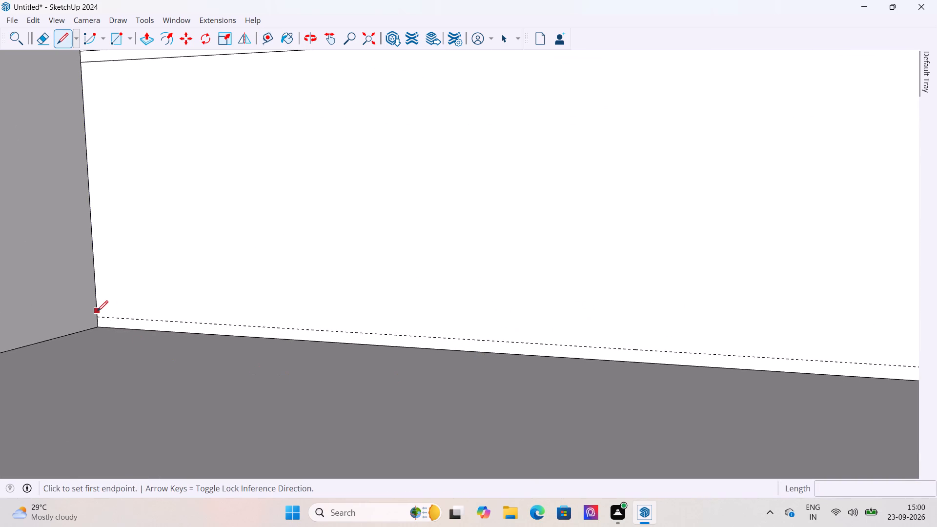
left_click(99, 317)
scroll(159, 323, "down", 6)
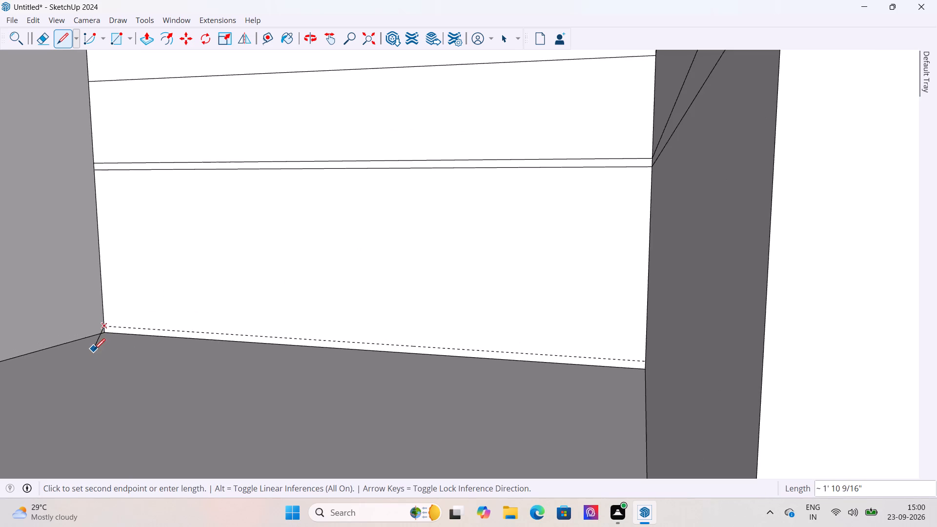
middle_click_drag(152, 371, 325, 353)
scroll(490, 350, "up", 12)
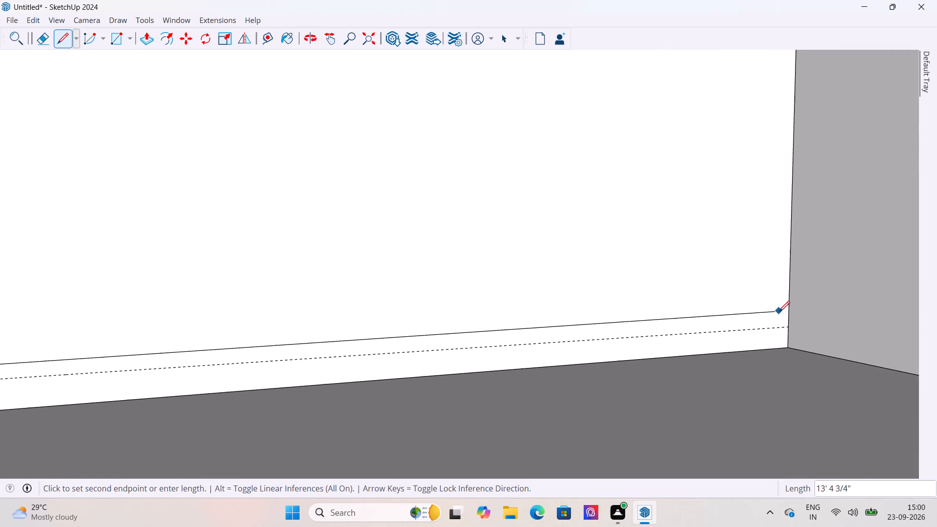
left_click_drag(788, 324, 782, 326)
scroll(433, 242, "down", 6)
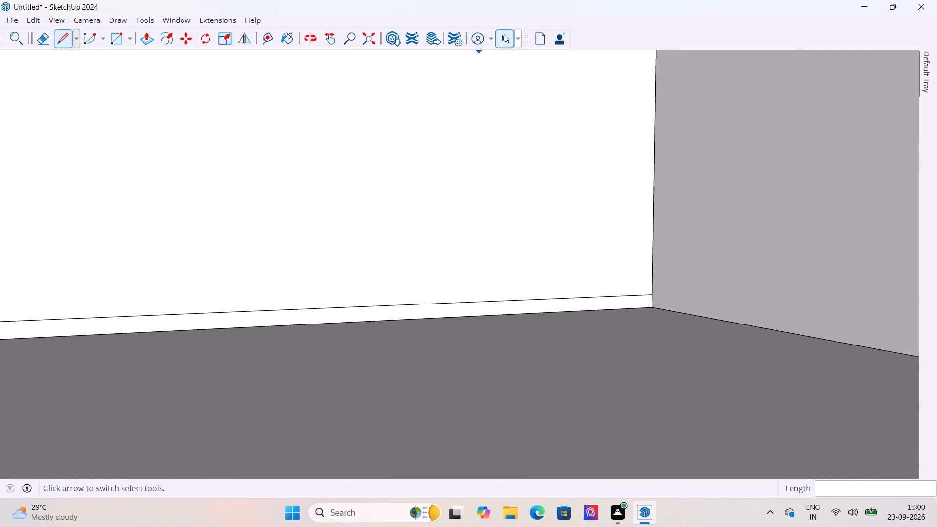
left_click_drag(503, 34, 489, 42)
Delete the guides after drawing the back wall's base line.
left_click(35, 16)
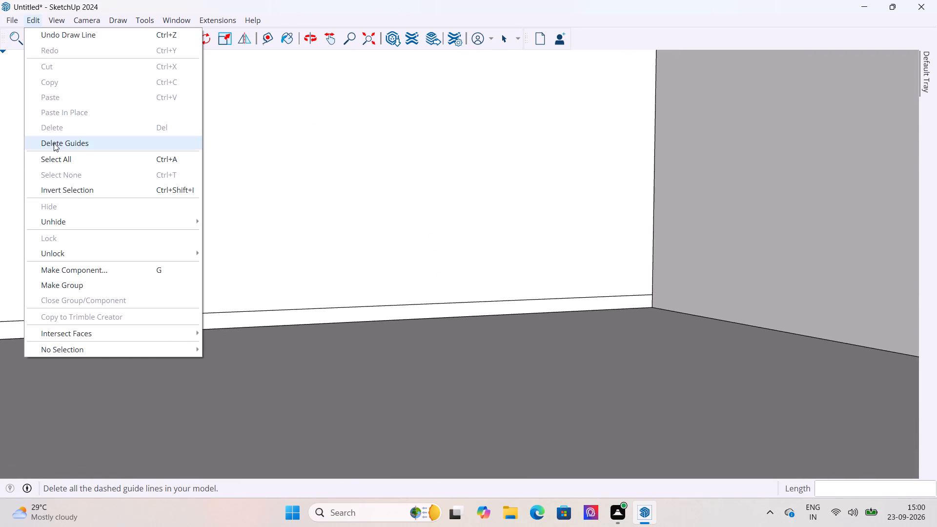
left_click(54, 143)
scroll(172, 223, "down", 7)
scroll(146, 297, "down", 4)
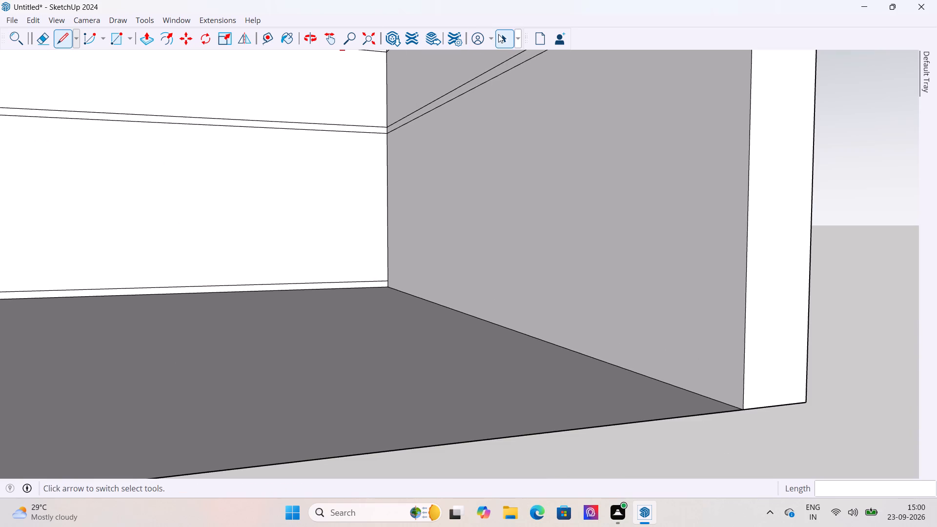
left_click(498, 34)
Add a guide 2" above the floor edge on the left side wall's inner face.
scroll(362, 255, "down", 6)
middle_click_drag(374, 259, 319, 305)
scroll(316, 325, "down", 7)
scroll(271, 161, "up", 5)
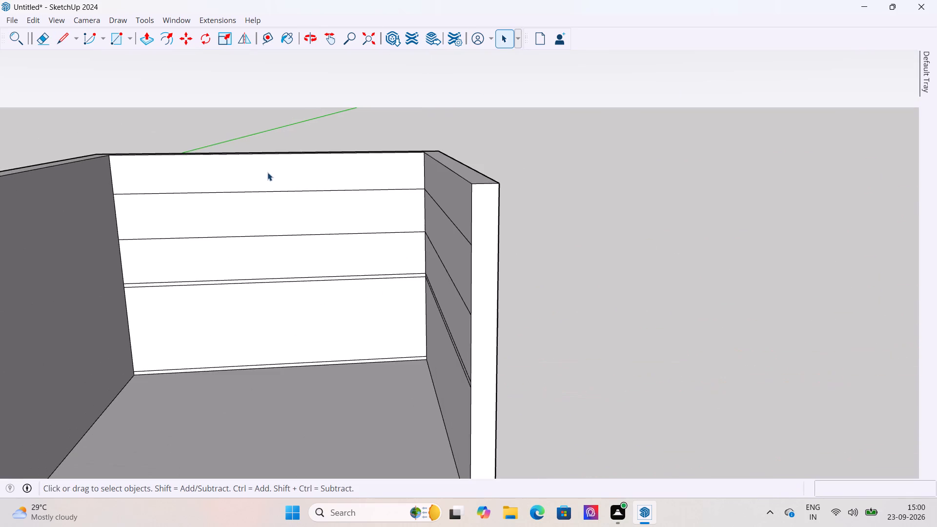
scroll(269, 178, "down", 3)
middle_click_drag(287, 253, 91, 257)
scroll(178, 279, "up", 5)
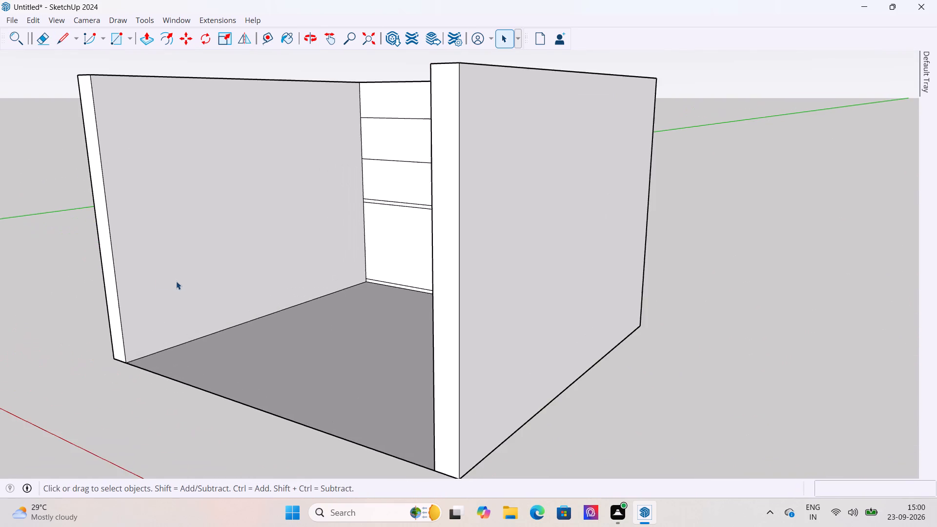
scroll(195, 318, "up", 5)
key("t")
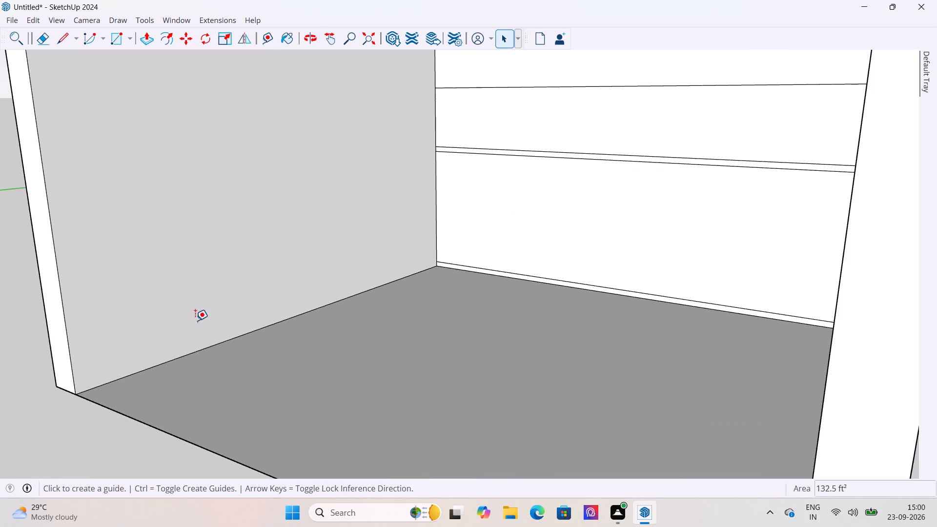
left_click(212, 347)
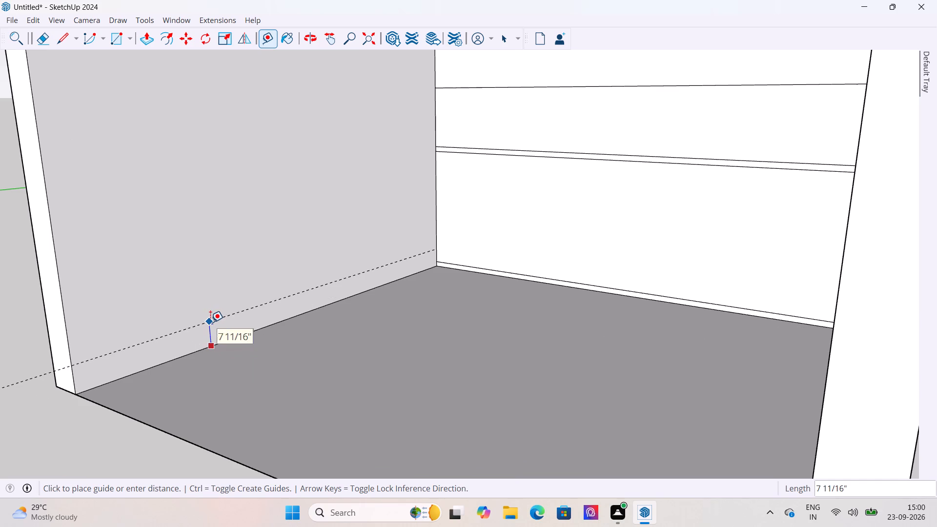
key("2")
key("shift+quotedbl")
key("Return")
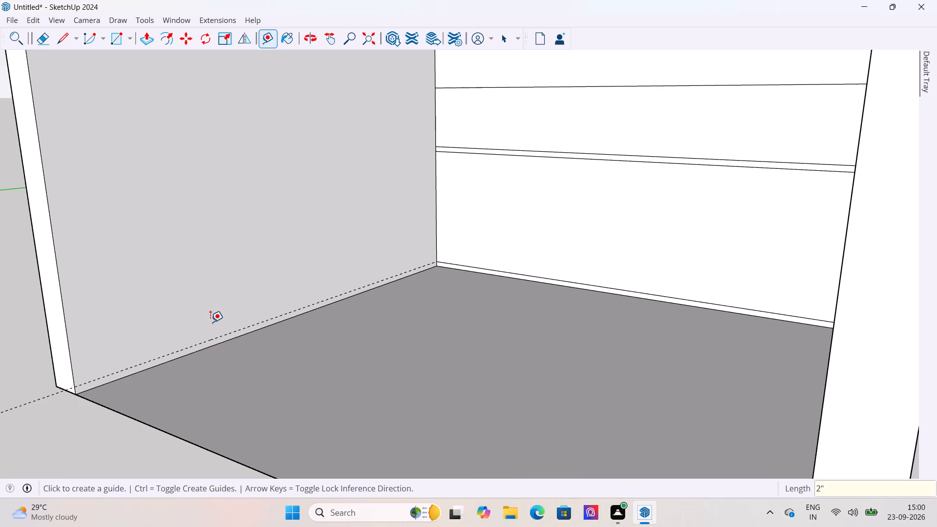
Place a guide about 4' above the 2" guide on the left side wall, near the back wall's lower mid-height line.
left_click(214, 337)
scroll(438, 153, "up", 13)
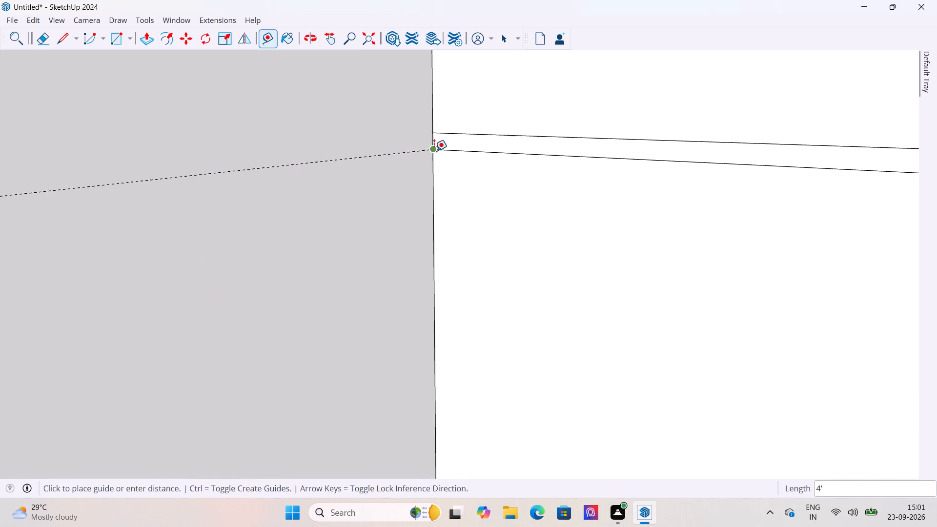
scroll(434, 151, "up", 4)
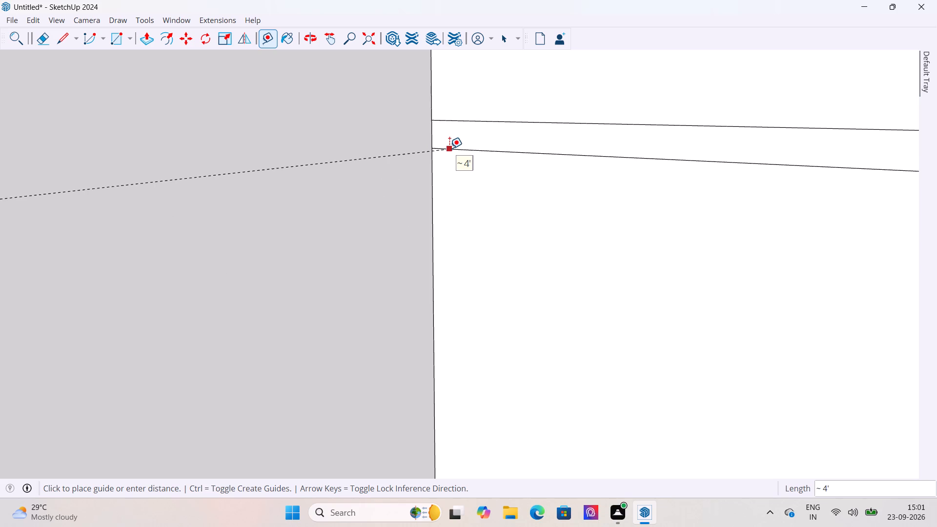
left_click(449, 148)
Offset another guide from the 4' one, aligned with the corner endpoint of the back wall's lower mid-height line.
middle_click_drag(419, 214, 287, 320)
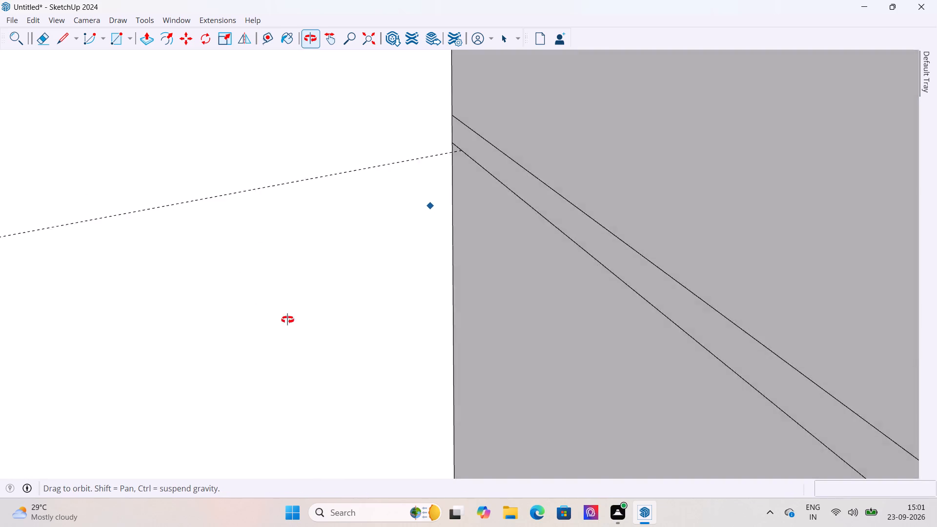
middle_click_drag(287, 320, 464, 327)
left_click_drag(378, 225, 362, 214)
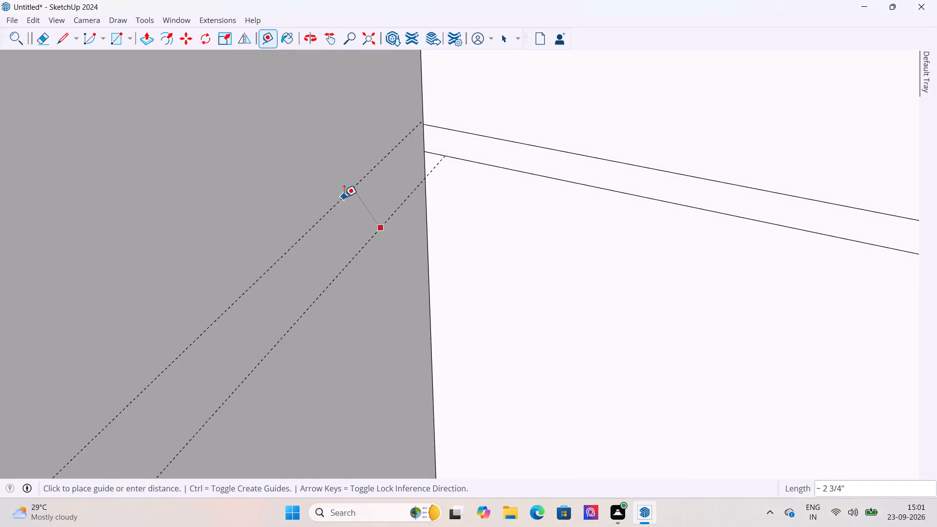
left_click(355, 217)
scroll(406, 246, "up", 1)
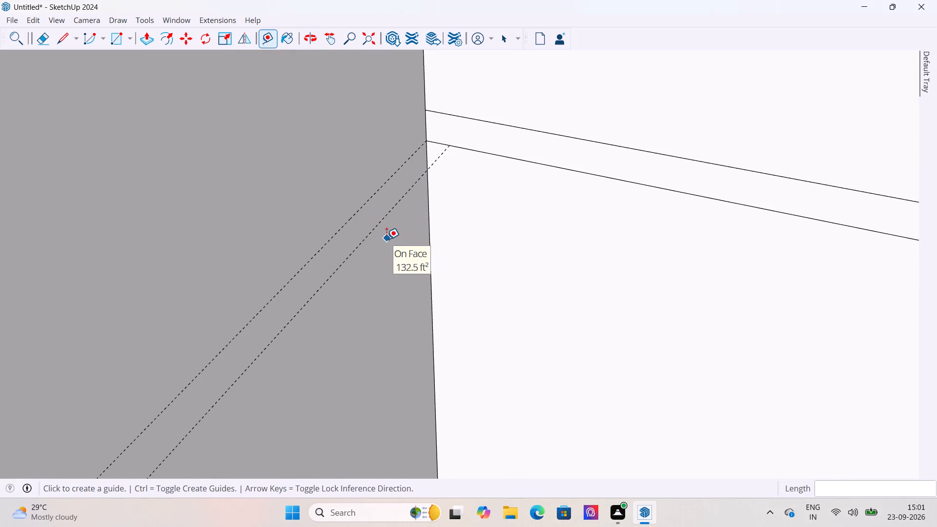
Erase the extra guide just below the one meeting the back wall's lower mid-height line on the left side wall.
key("e")
left_click_drag(375, 224, 381, 241)
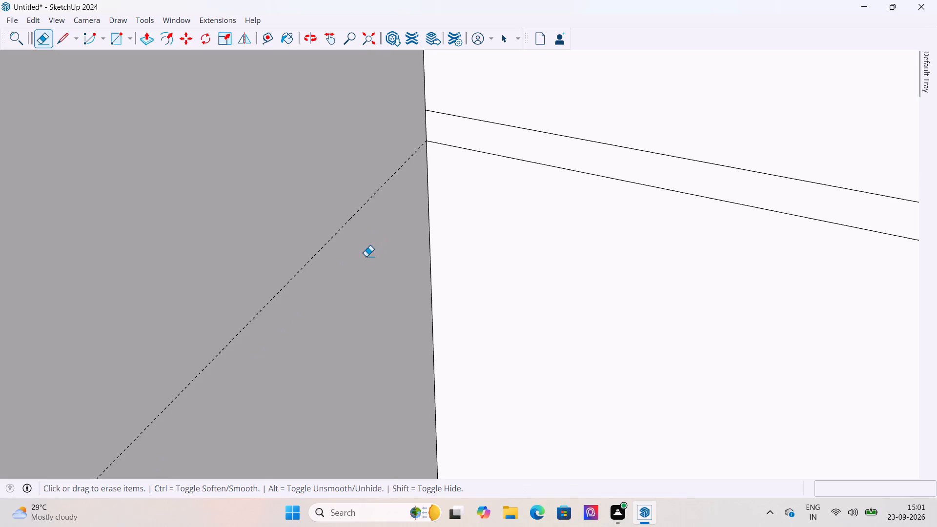
Offset a guide 2" above the lower mid-height guide, aligned with the corner endpoint of the back wall's upper mid-height line.
key("t")
left_click(344, 224)
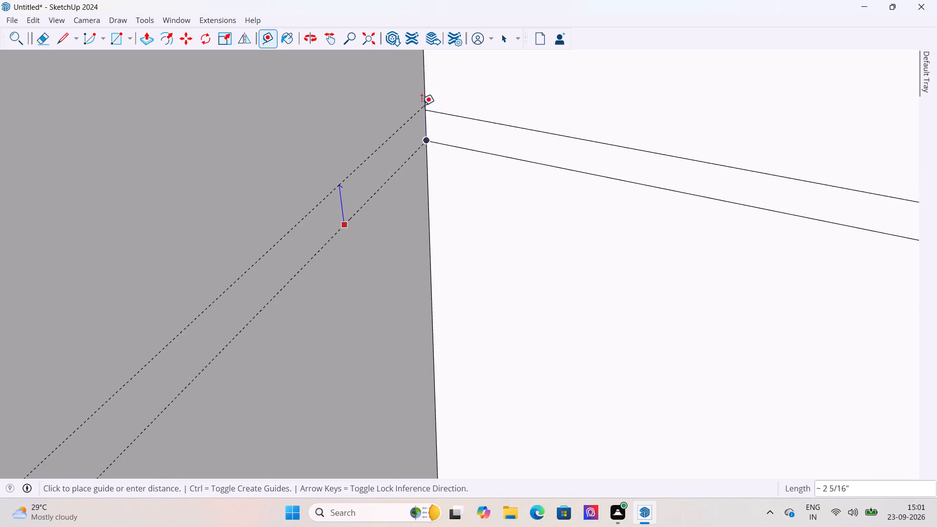
scroll(418, 114, "up", 12)
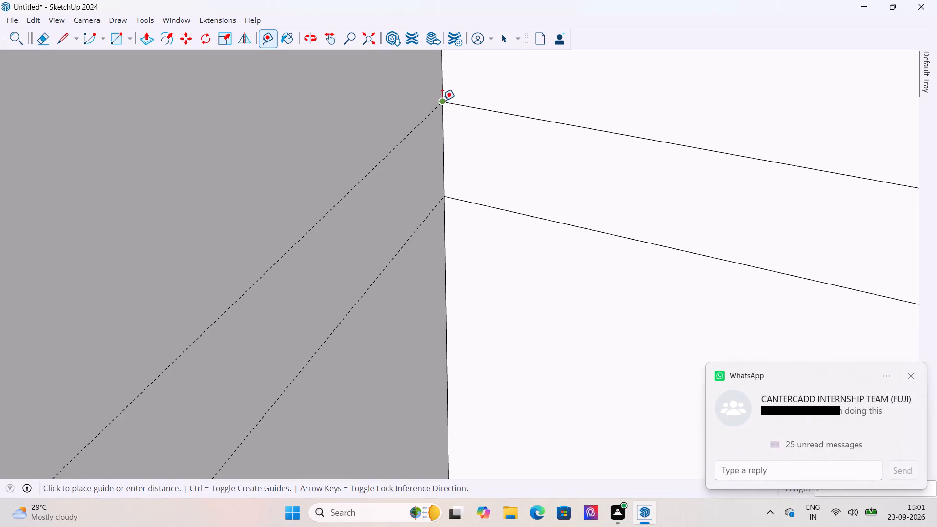
left_click(442, 101)
Add two more guides on the left side wall, each 2' above the previous one, starting from the upper mid-height guide.
scroll(380, 211, "down", 20)
scroll(380, 211, "down", 19)
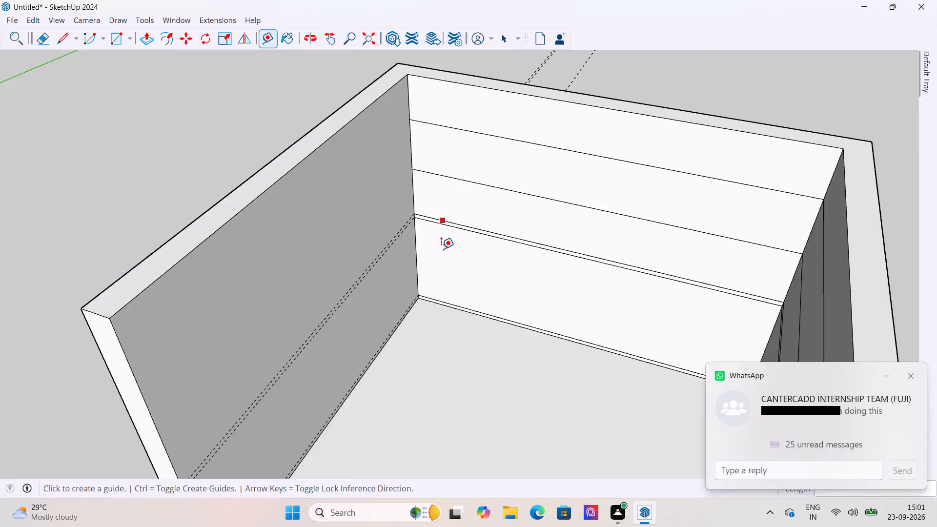
scroll(441, 249, "down", 3)
middle_click_drag(445, 274, 352, 215)
scroll(352, 214, "up", 11)
left_click(413, 323)
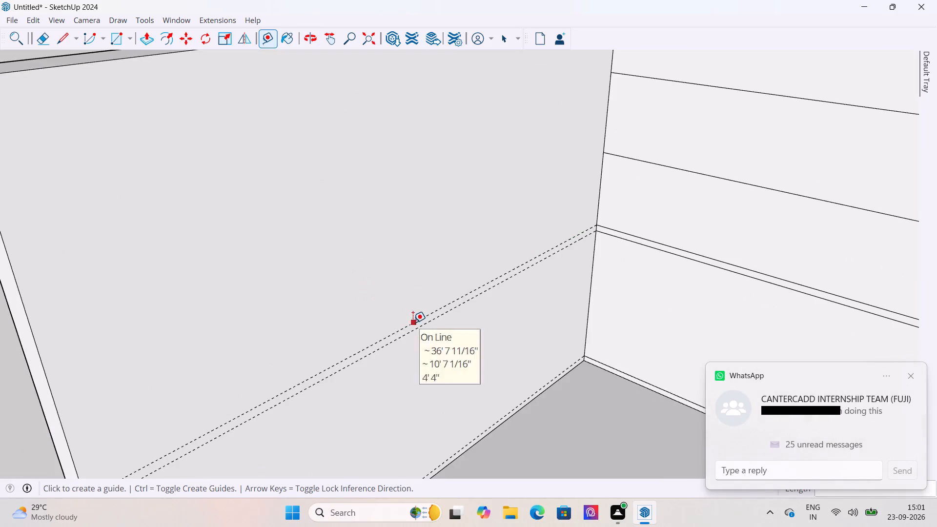
type("2'")
key("Return")
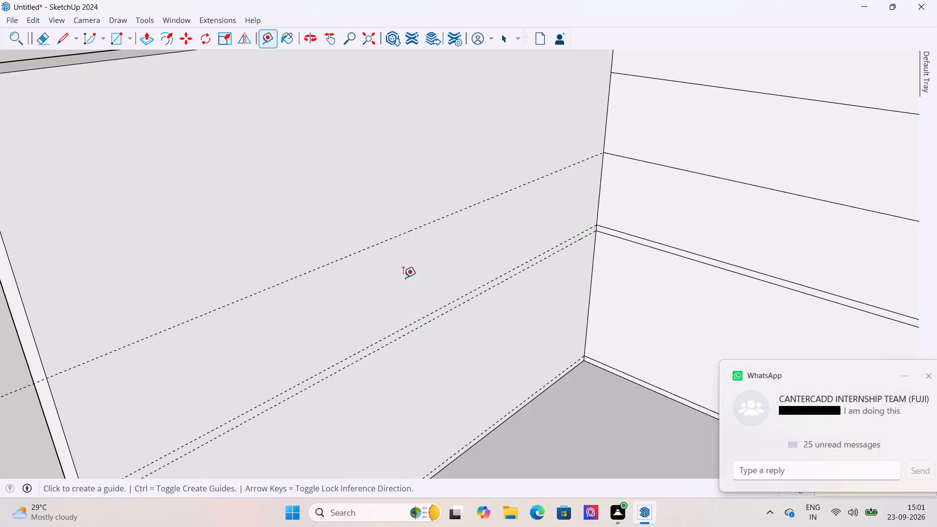
left_click(395, 236)
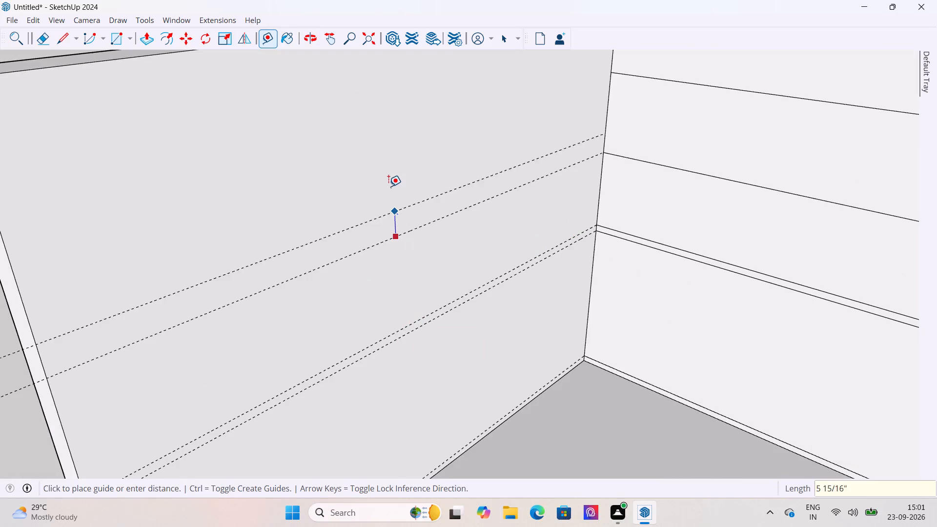
type("2'")
key("Return")
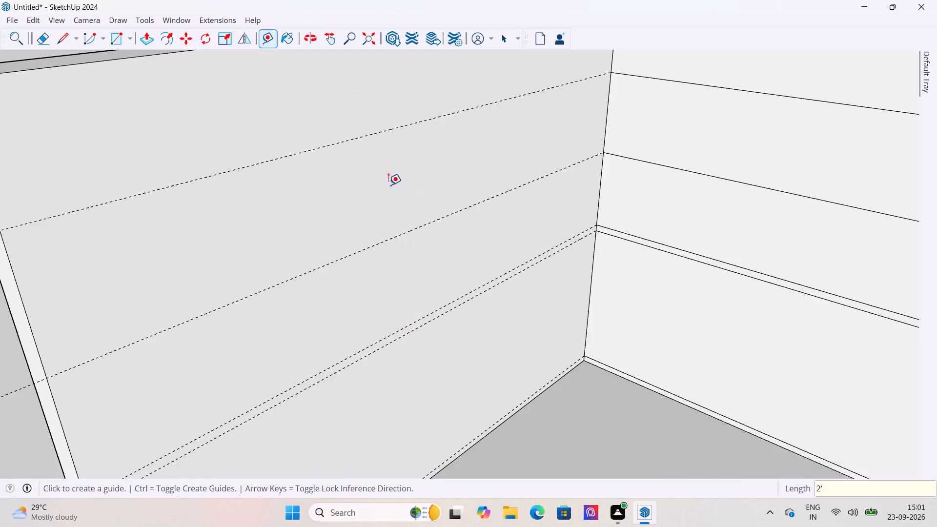
Draw lines along the two highest guides on the left side wall's inner face, between the back corner and the front edge.
scroll(373, 200, "down", 7)
left_click(506, 38)
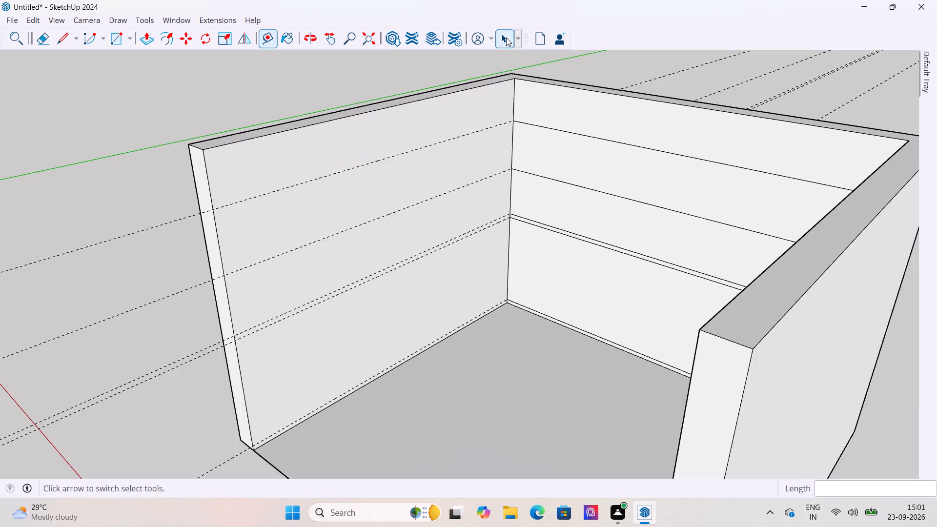
key("l")
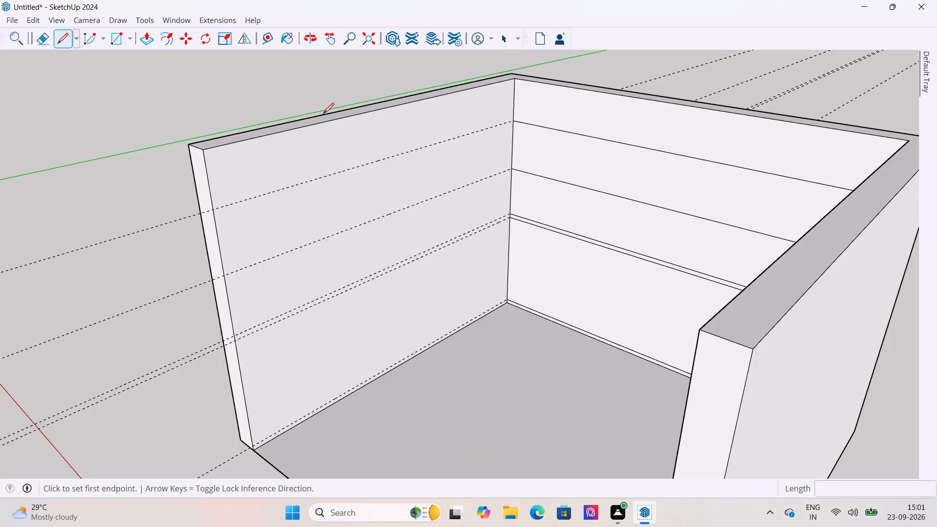
scroll(433, 134, "up", 5)
left_click_drag(551, 106, 557, 122)
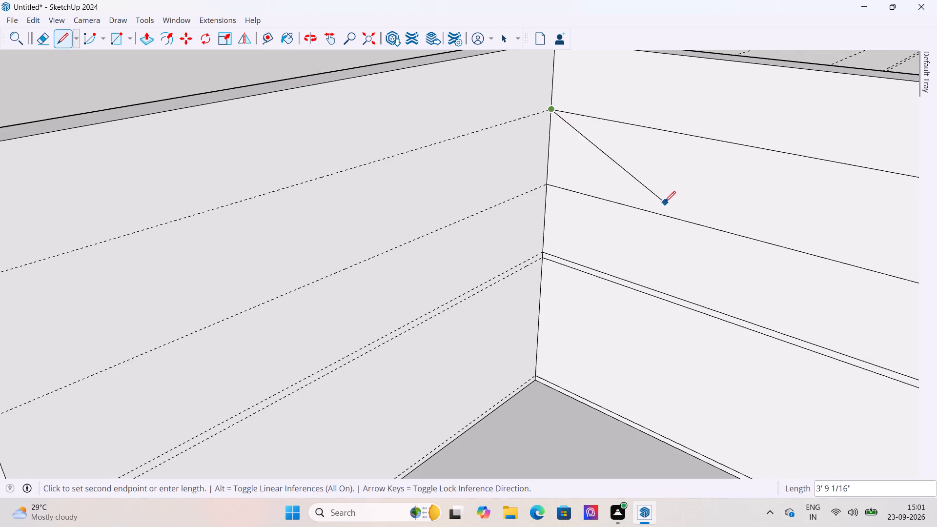
scroll(588, 205, "down", 7)
left_click(365, 230)
scroll(384, 310, "up", 6)
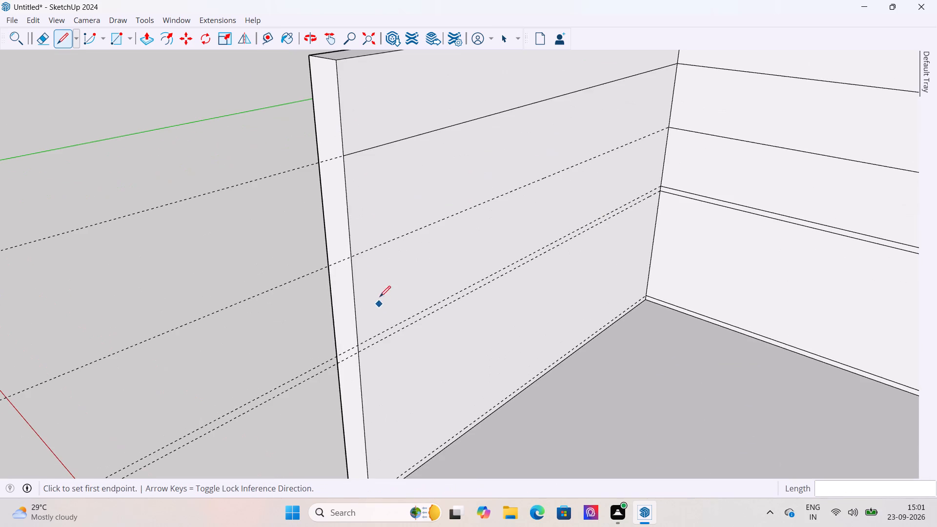
left_click_drag(354, 256, 360, 253)
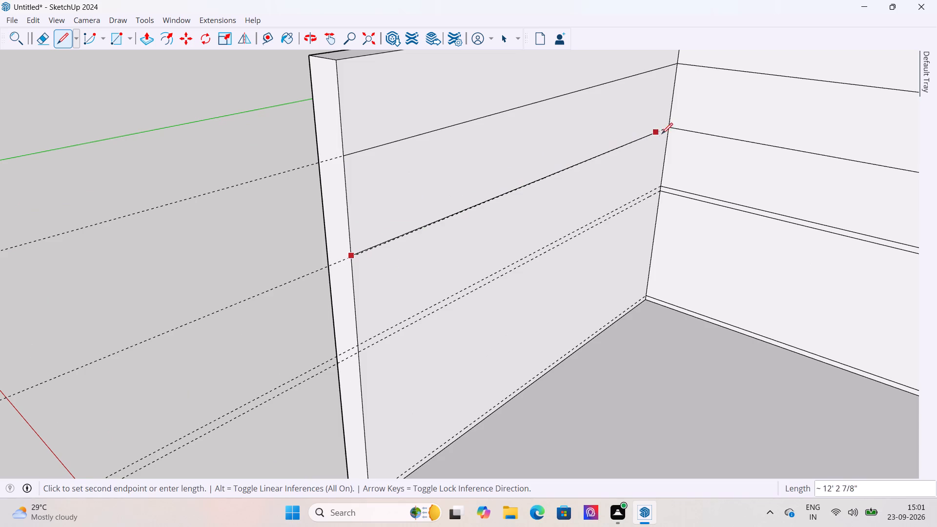
left_click(672, 126)
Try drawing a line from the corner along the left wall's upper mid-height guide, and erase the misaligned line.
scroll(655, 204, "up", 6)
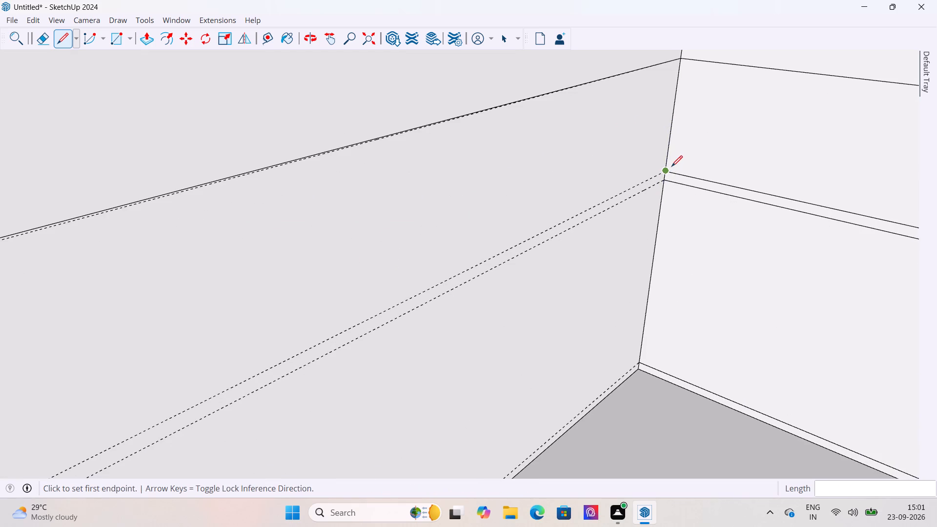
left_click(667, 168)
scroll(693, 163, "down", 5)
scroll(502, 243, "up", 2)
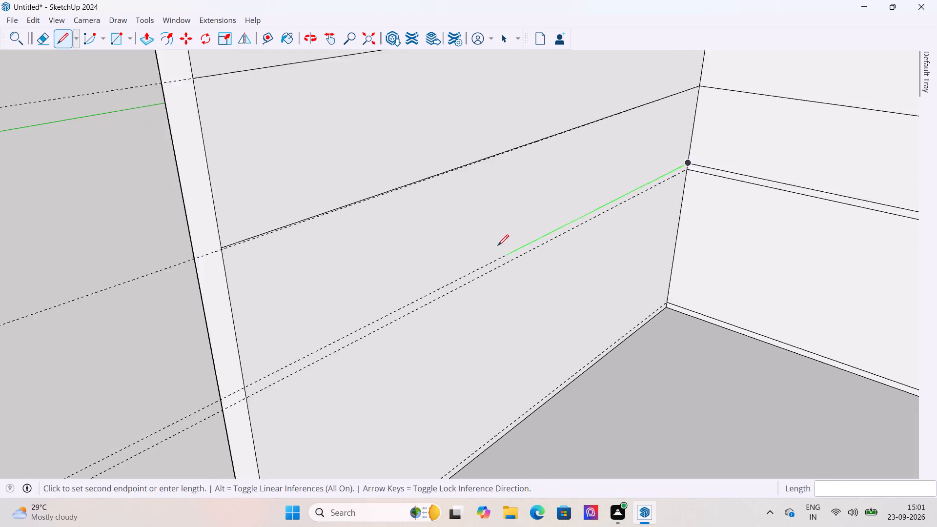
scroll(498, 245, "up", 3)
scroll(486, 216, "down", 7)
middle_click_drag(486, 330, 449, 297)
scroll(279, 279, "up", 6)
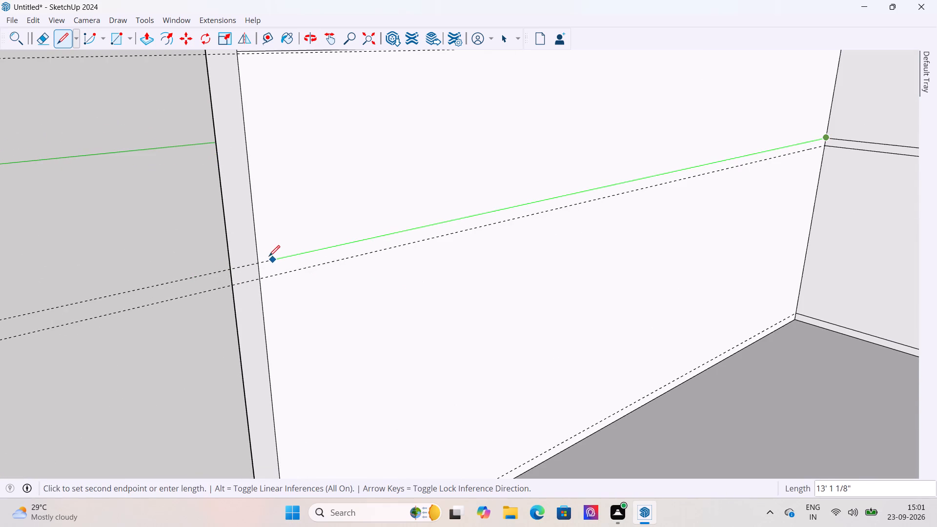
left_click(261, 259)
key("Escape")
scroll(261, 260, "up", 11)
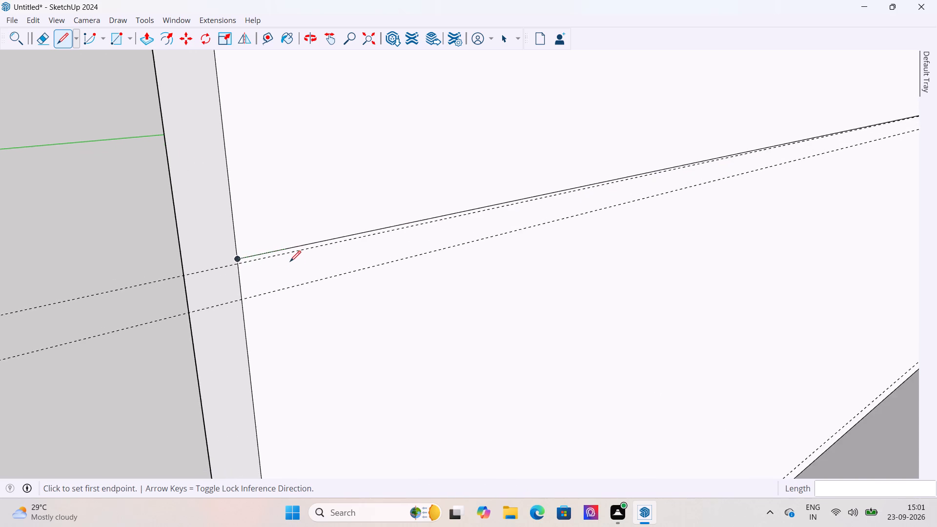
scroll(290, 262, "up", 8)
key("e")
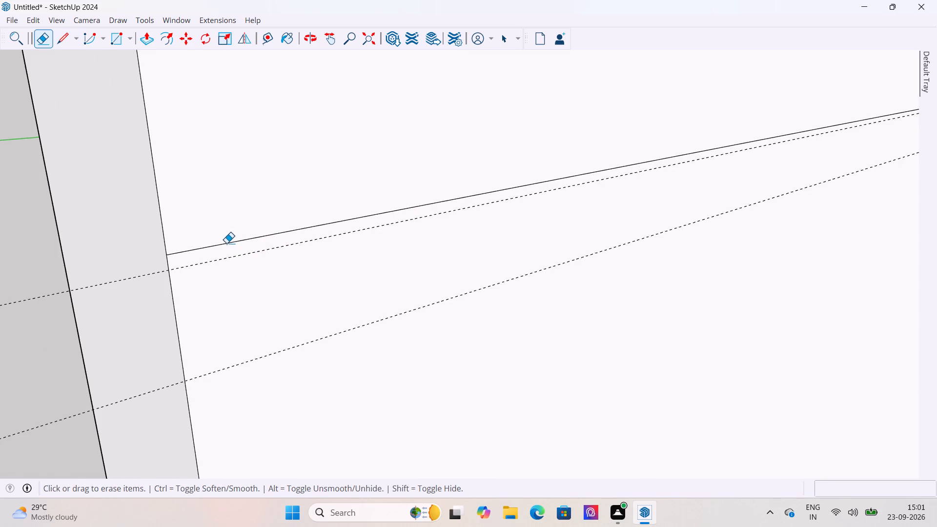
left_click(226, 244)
Draw a 13' 3" line along the left wall's upper mid-height guide, from its front edge intersection to the back corner.
key("l")
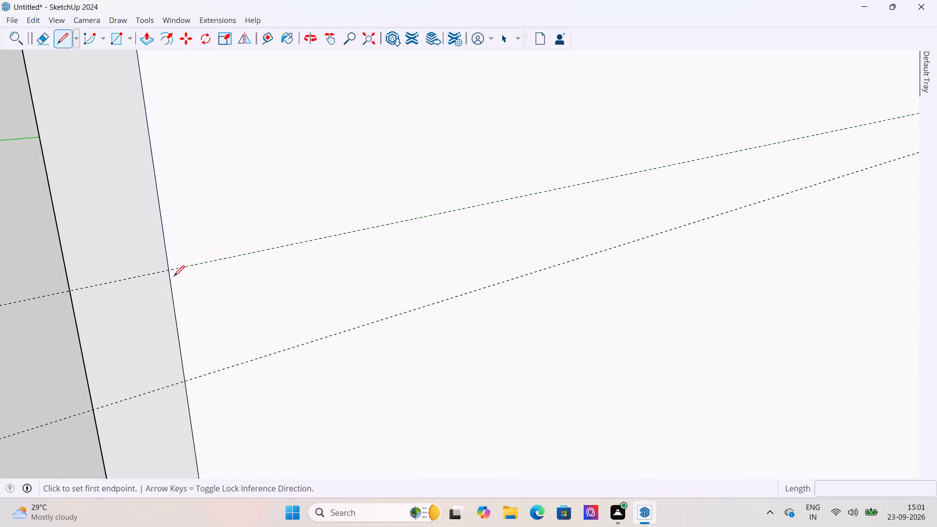
left_click_drag(167, 271, 173, 271)
scroll(5, 402, "down", 13)
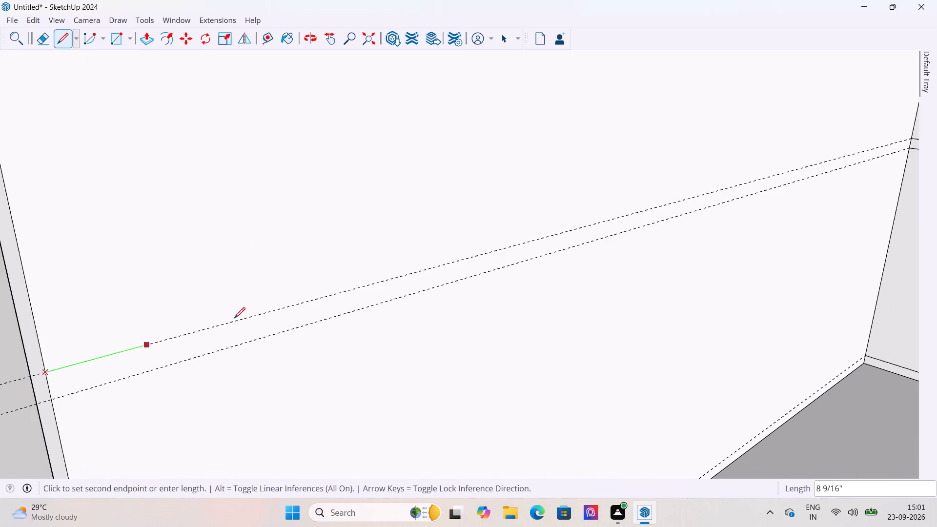
scroll(104, 369, "down", 5)
scroll(392, 288, "up", 6)
scroll(47, 377, "down", 6)
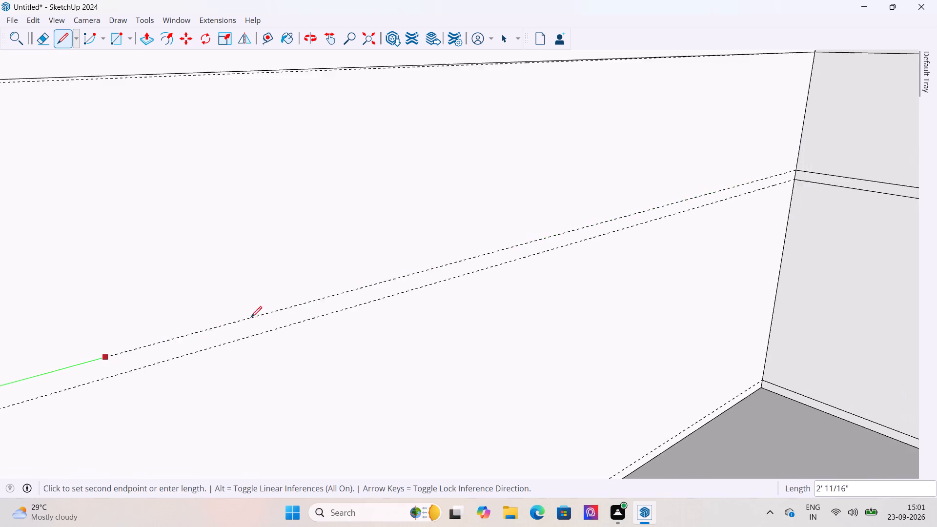
scroll(518, 230, "up", 6)
scroll(41, 363, "down", 14)
scroll(378, 271, "up", 13)
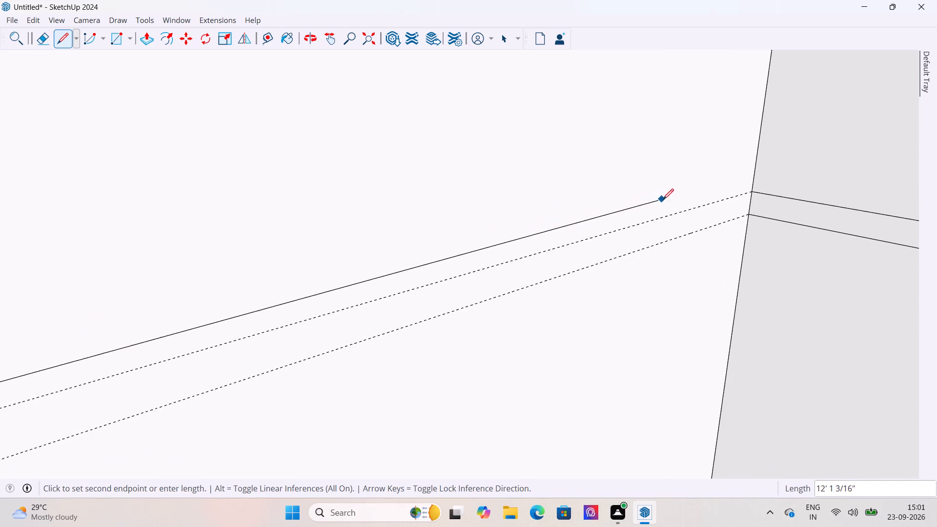
left_click(752, 193)
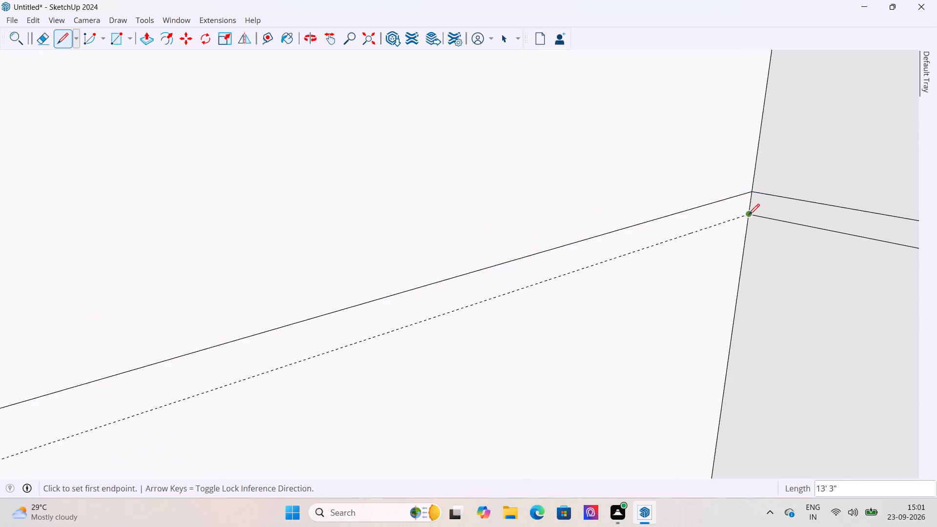
Draw a 13' 3" line along the left wall's lower mid-height guide, from the back corner to the front edge.
left_click(749, 215)
scroll(438, 182, "down", 20)
scroll(438, 182, "down", 7)
scroll(479, 193, "down", 7)
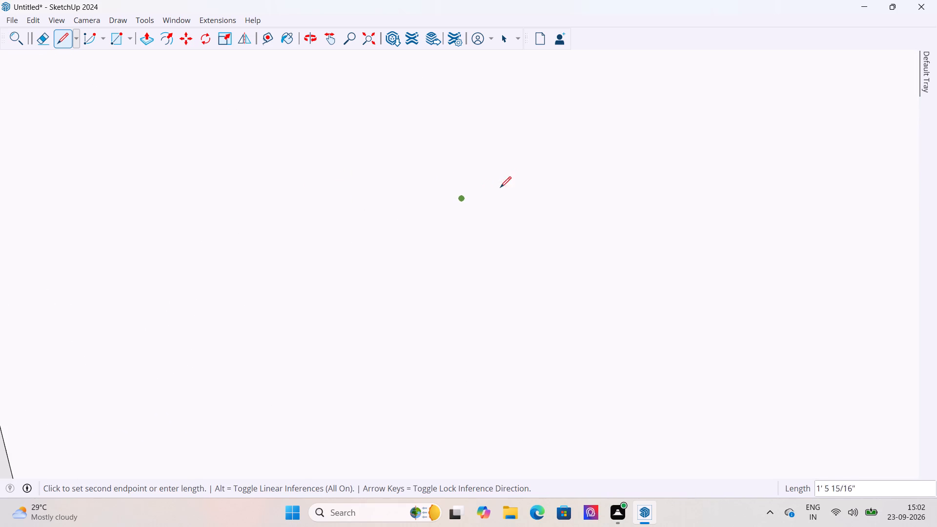
scroll(500, 187, "down", 14)
scroll(219, 255, "up", 4)
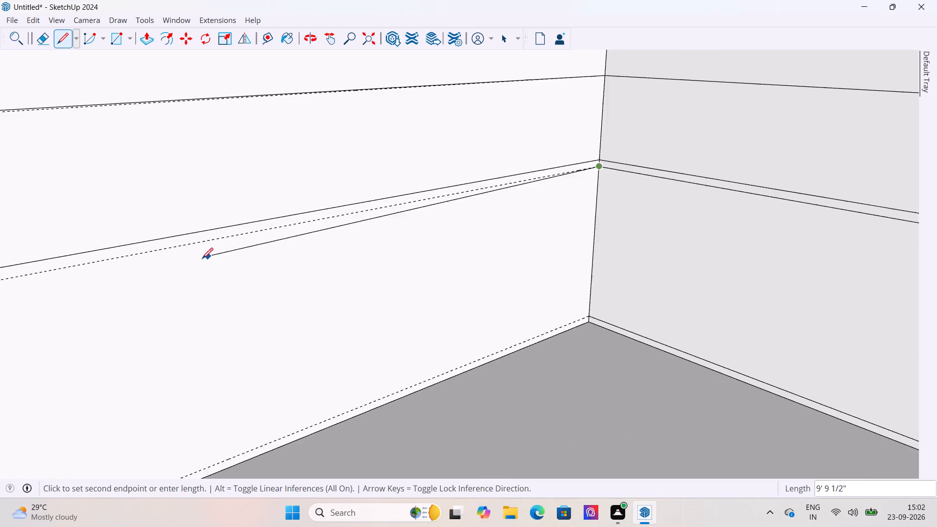
scroll(202, 259, "up", 6)
scroll(364, 198, "down", 7)
scroll(190, 265, "up", 13)
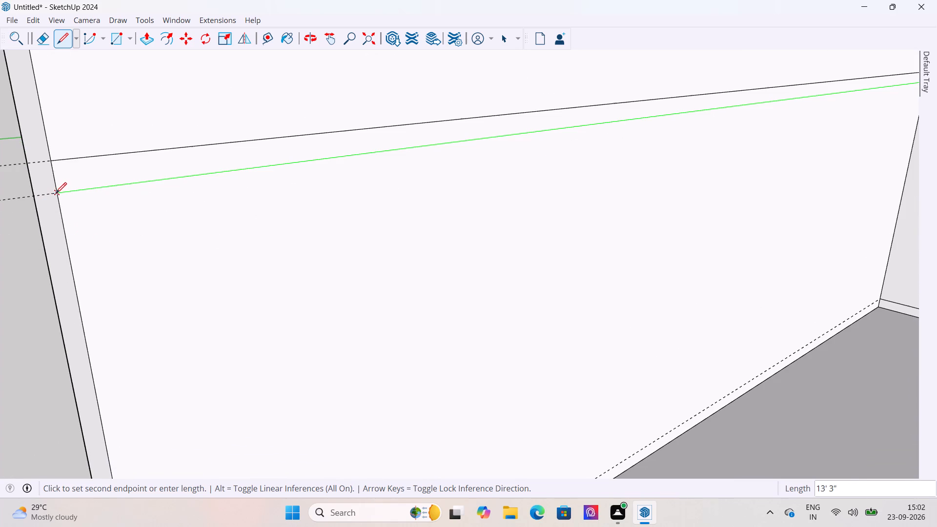
left_click(57, 194)
scroll(35, 271, "down", 6)
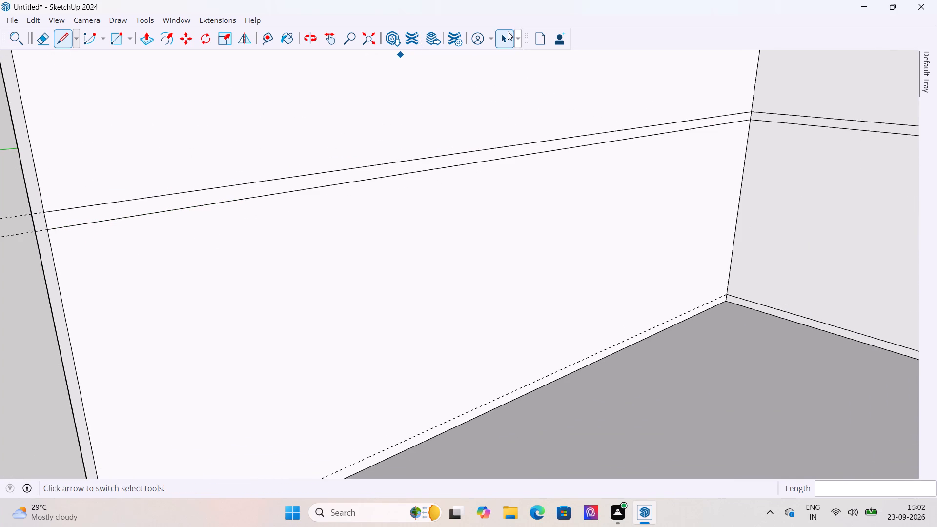
Delete all the guides from the model.
left_click(508, 31)
left_click(34, 19)
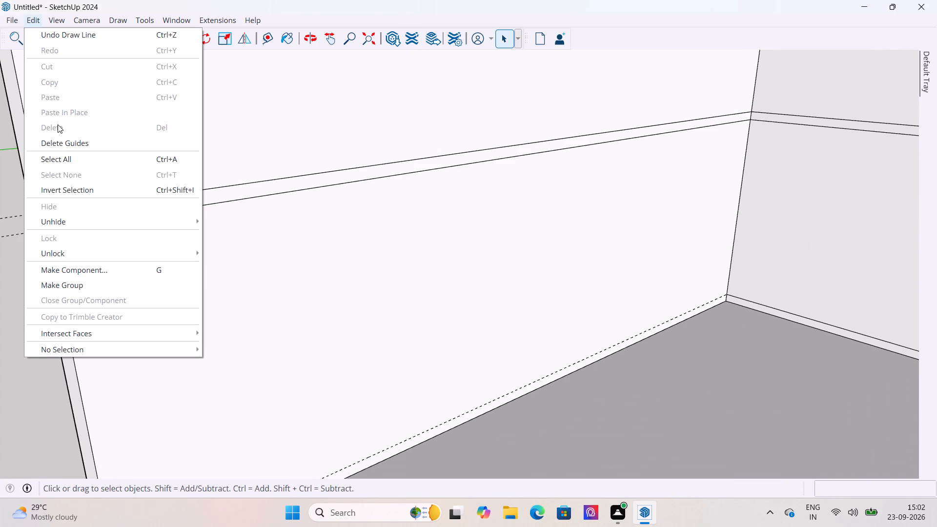
left_click(59, 139)
Add a guide 2" above the floor edge on the right side wall's inner face.
scroll(124, 144, "down", 8)
middle_click_drag(123, 203, 293, 204)
scroll(41, 296, "down", 9)
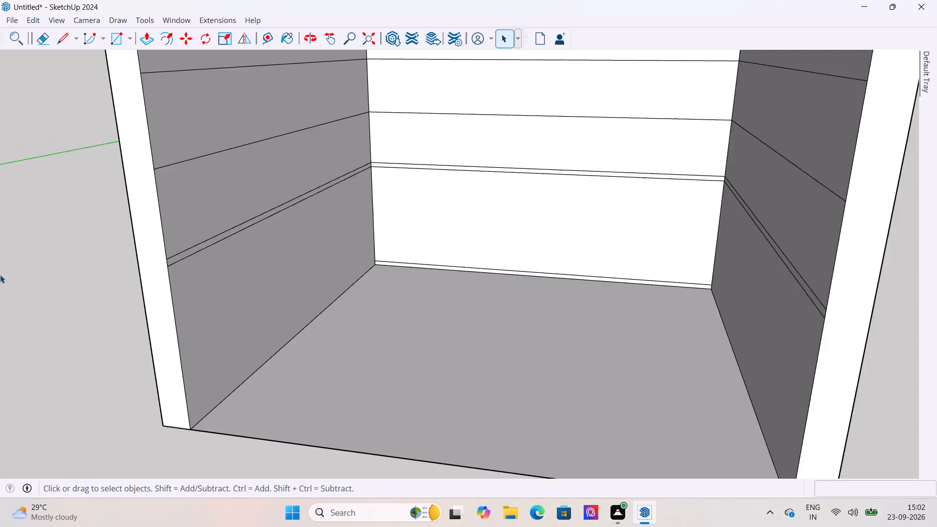
scroll(0, 275, "down", 12)
middle_click_drag(275, 280, 462, 256)
scroll(461, 255, "up", 5)
scroll(185, 169, "down", 6)
scroll(303, 347, "up", 13)
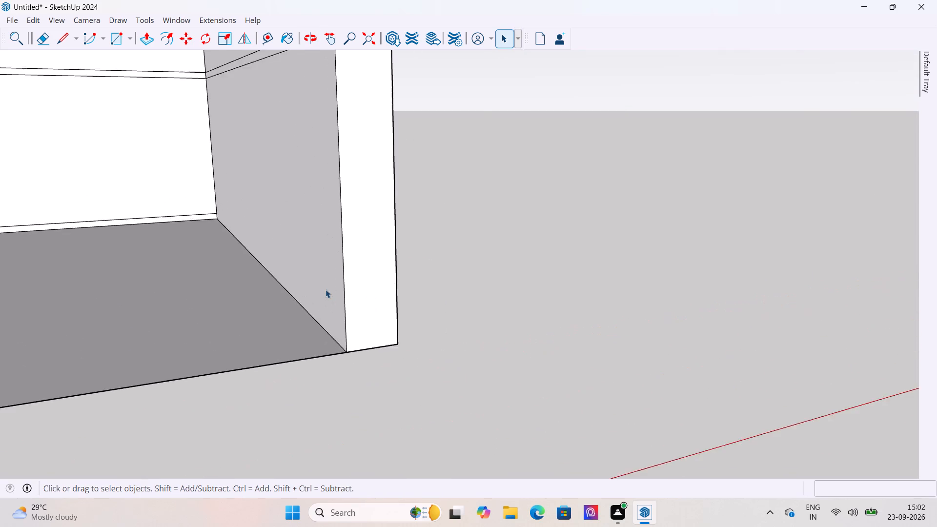
scroll(326, 289, "up", 8)
middle_click_drag(332, 410, 411, 357)
scroll(411, 357, "up", 4)
scroll(355, 358, "down", 16)
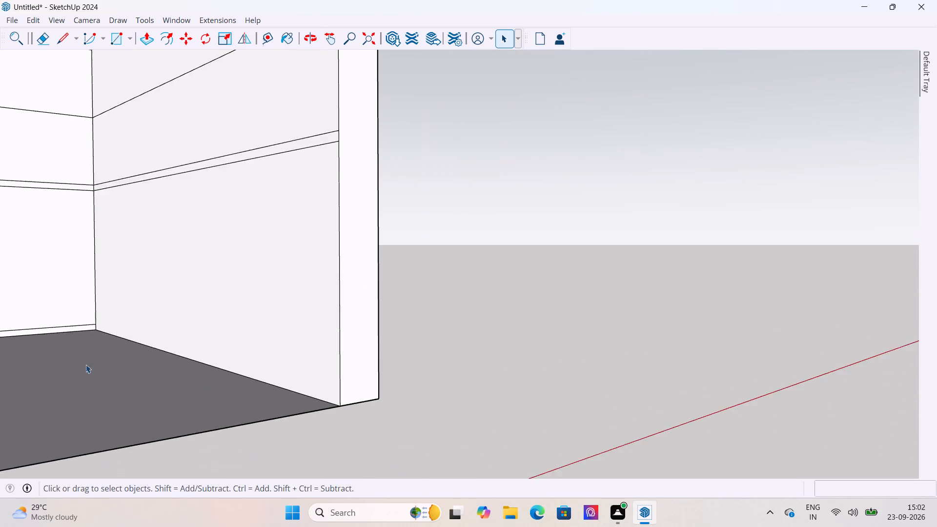
scroll(79, 360, "up", 6)
scroll(202, 359, "up", 4)
key("t")
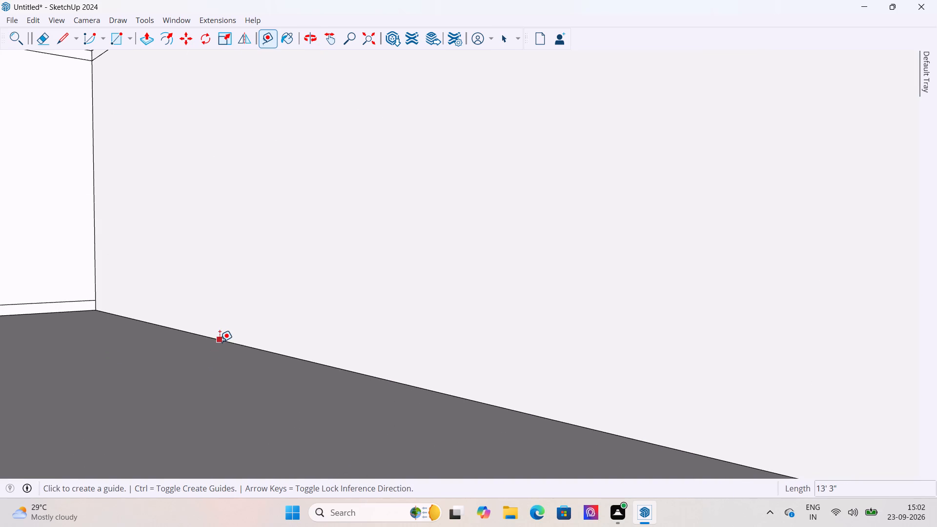
left_click(221, 339)
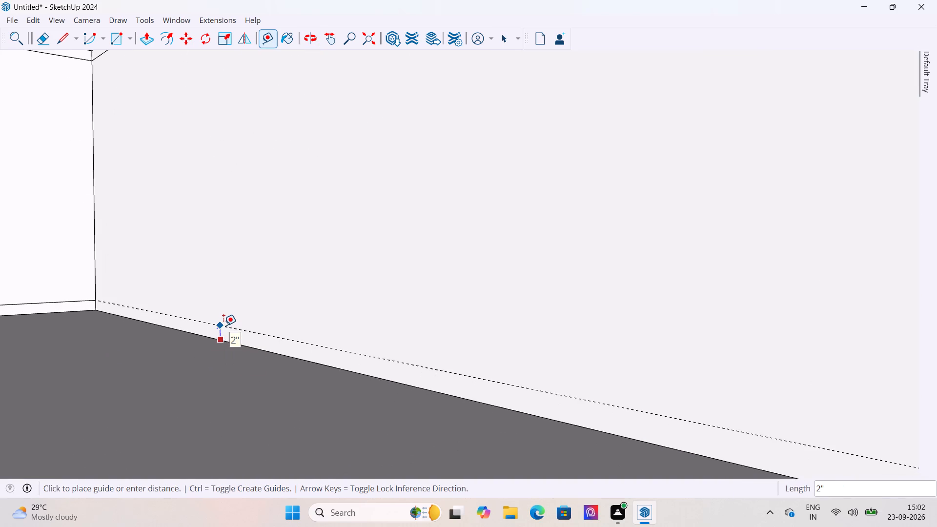
type("2\"")
key("Return")
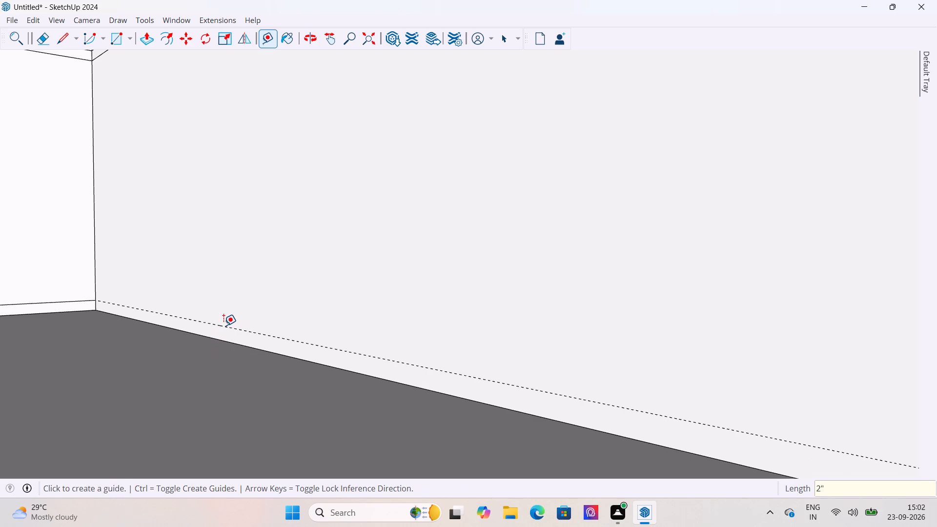
Draw a line along the guide on the right side wall's inner face, from the back corner to the front edge.
key("l")
left_click_drag(95, 300, 113, 300)
scroll(49, 346, "down", 7)
middle_click(40, 352)
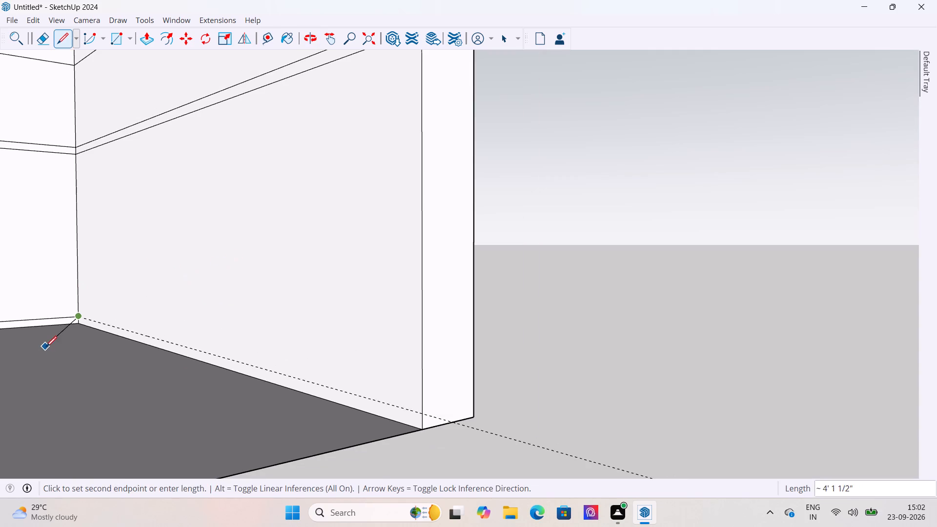
left_click(424, 411)
middle_click_drag(236, 409, 233, 426)
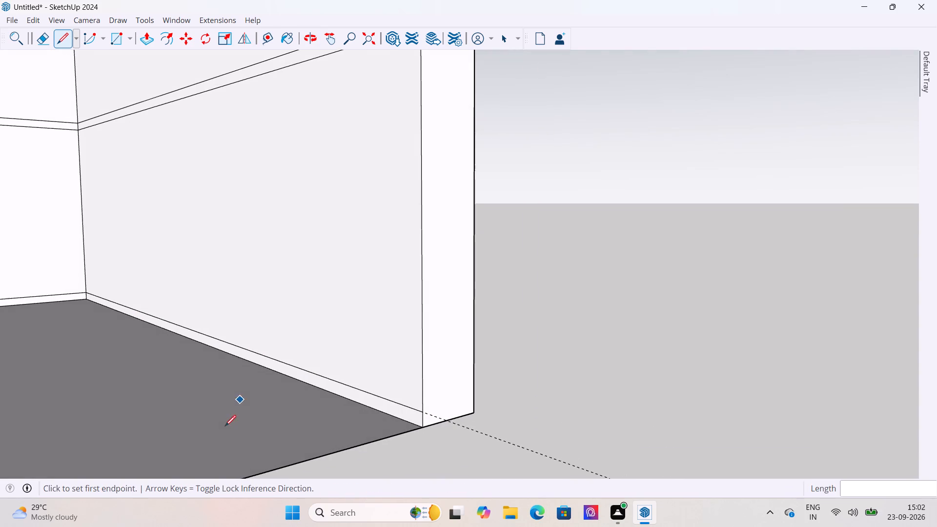
Delete all the guides from the model.
left_click(33, 18)
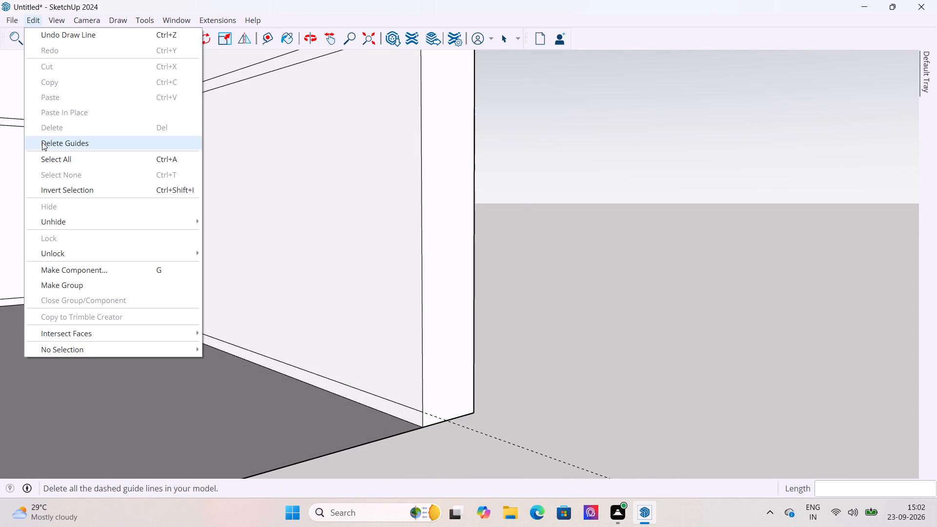
left_click(42, 142)
left_click_drag(501, 41, 507, 52)
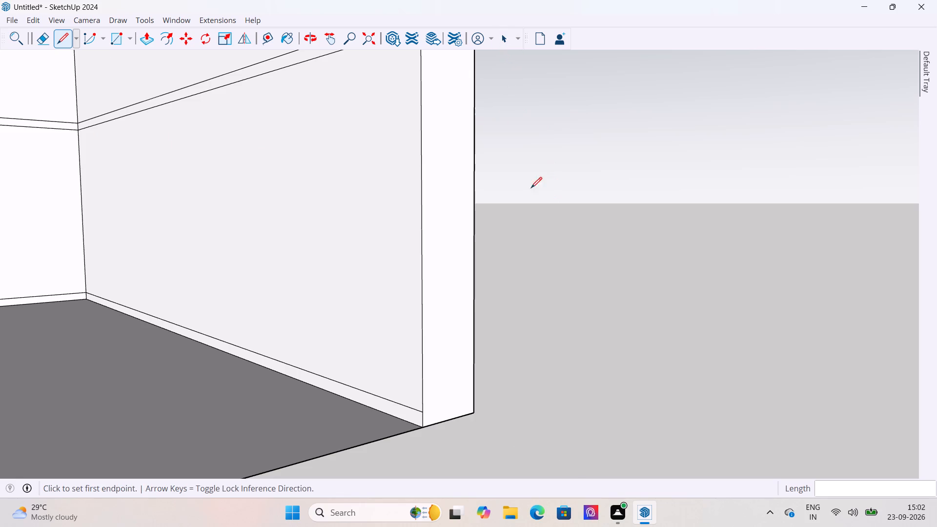
left_click(504, 36)
left_click(568, 244)
Push/Pull the 2" base strip along the right side wall 2' into the room.
scroll(410, 427, "down", 5)
scroll(392, 412, "up", 5)
key("p")
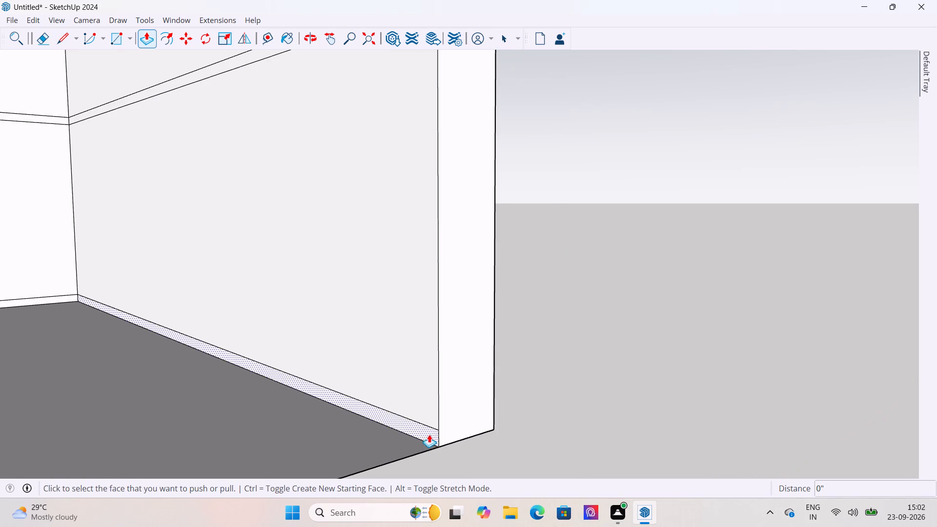
left_click(428, 433)
type("2'")
key("Return")
Pull the back wall's 2" base strip slightly into the room freehand, by about 5/16" and another 2 7/16".
scroll(322, 460, "down", 7)
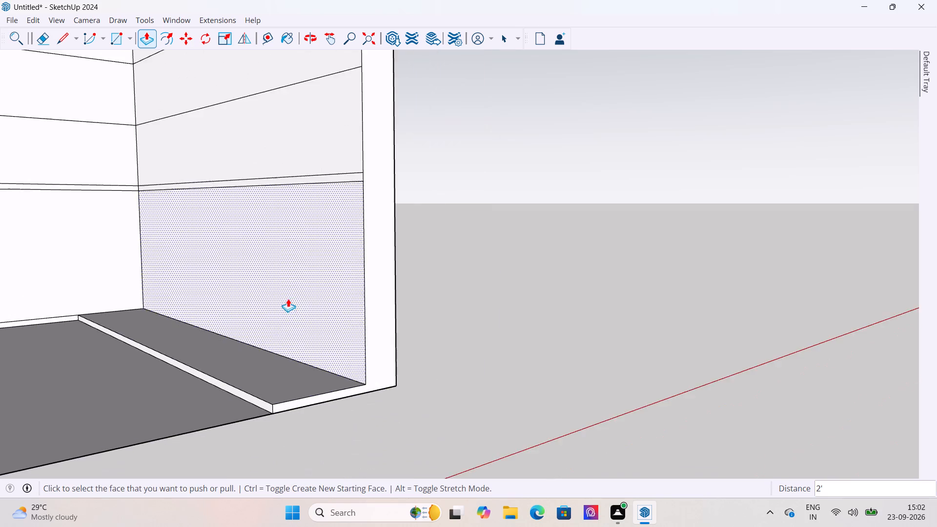
scroll(288, 299, "down", 4)
middle_click_drag(140, 339, 1, 397)
scroll(143, 248, "up", 17)
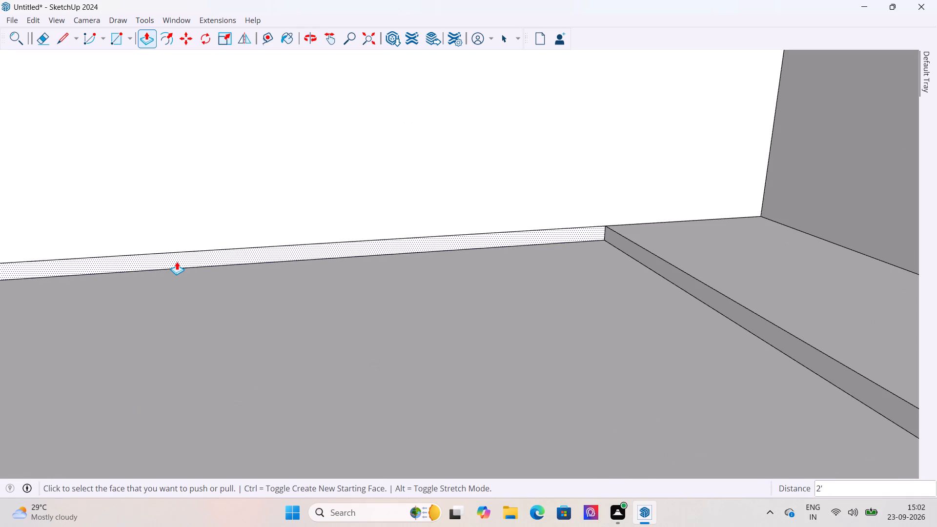
middle_click_drag(182, 255, 211, 238)
scroll(217, 260, "up", 6)
middle_click(217, 260)
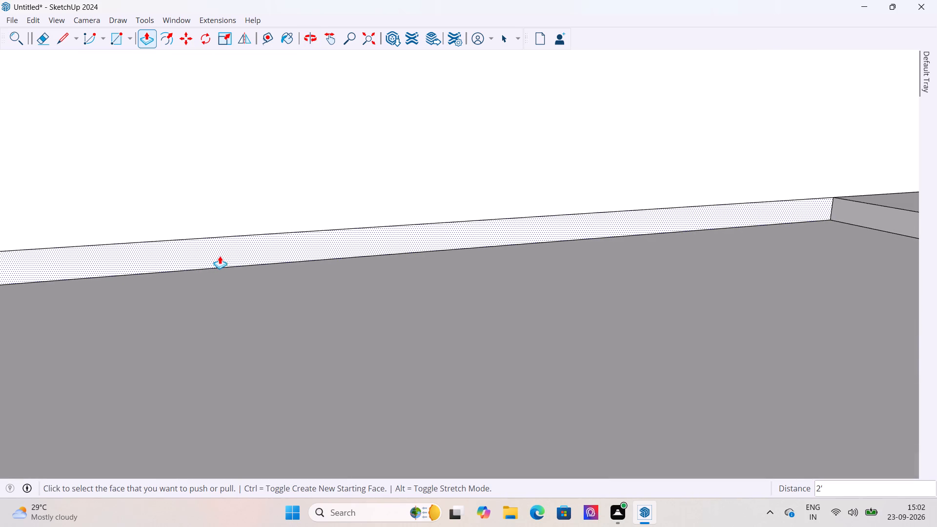
left_click(220, 252)
scroll(732, 187, "up", 1)
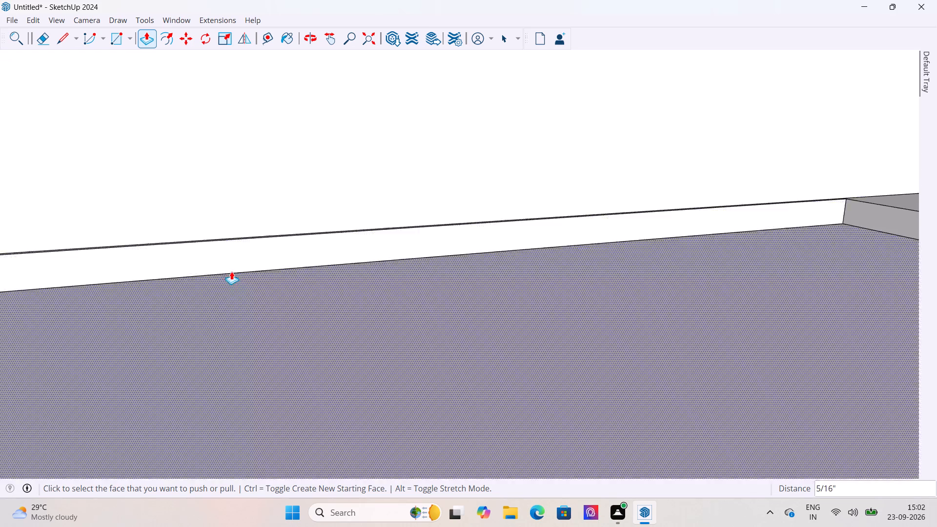
scroll(201, 270, "down", 7)
scroll(526, 243, "up", 1)
left_click_drag(489, 234, 498, 238)
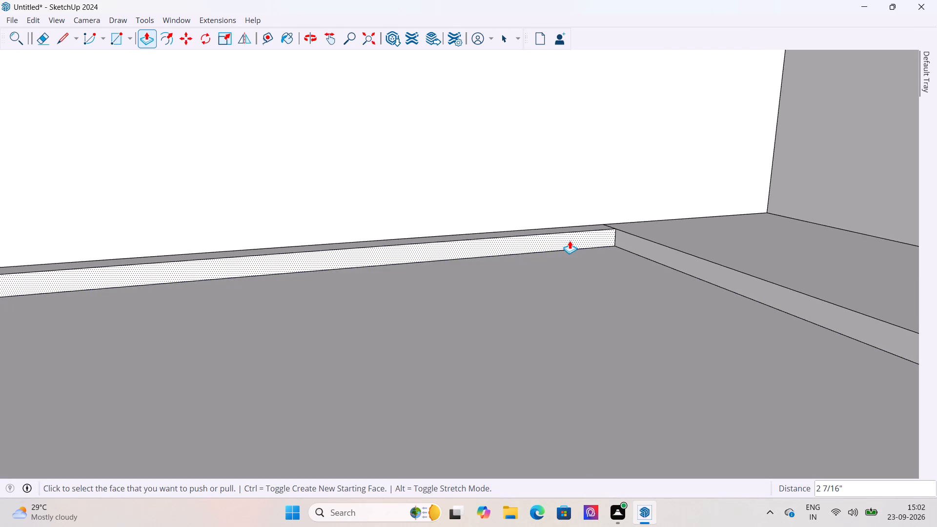
Push/Pull the back wall's base strip a further 2' into the room.
left_click(560, 235)
type("2'")
key("Return")
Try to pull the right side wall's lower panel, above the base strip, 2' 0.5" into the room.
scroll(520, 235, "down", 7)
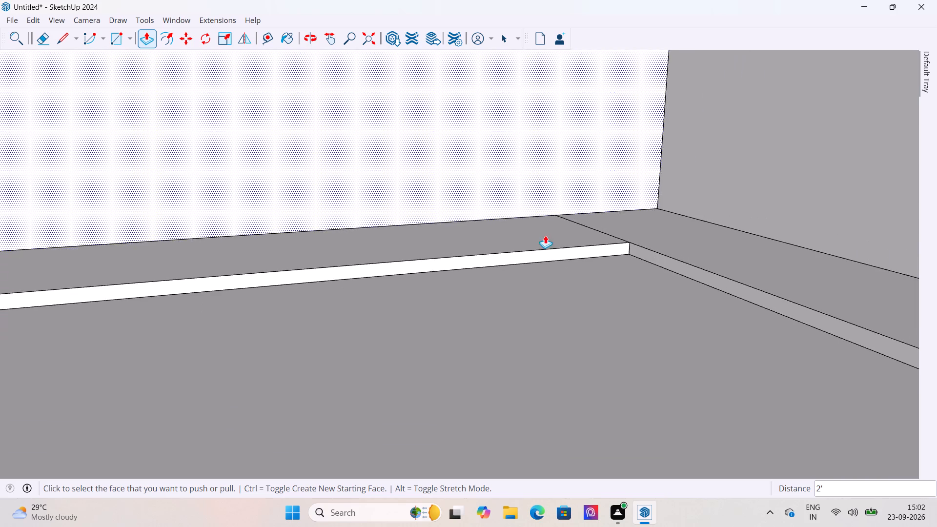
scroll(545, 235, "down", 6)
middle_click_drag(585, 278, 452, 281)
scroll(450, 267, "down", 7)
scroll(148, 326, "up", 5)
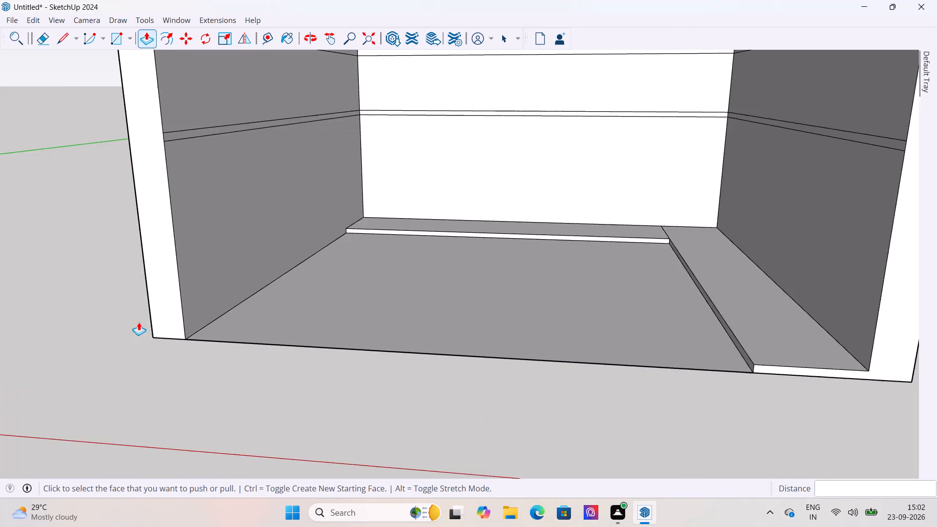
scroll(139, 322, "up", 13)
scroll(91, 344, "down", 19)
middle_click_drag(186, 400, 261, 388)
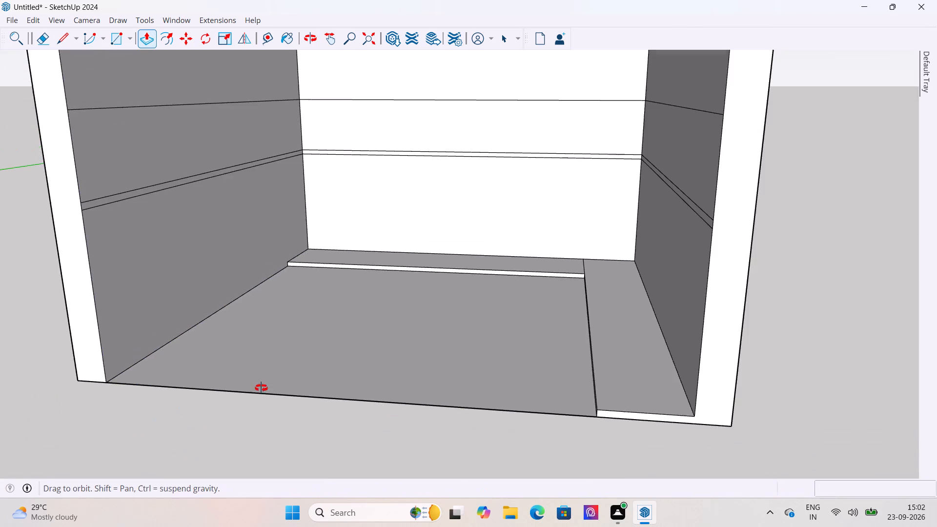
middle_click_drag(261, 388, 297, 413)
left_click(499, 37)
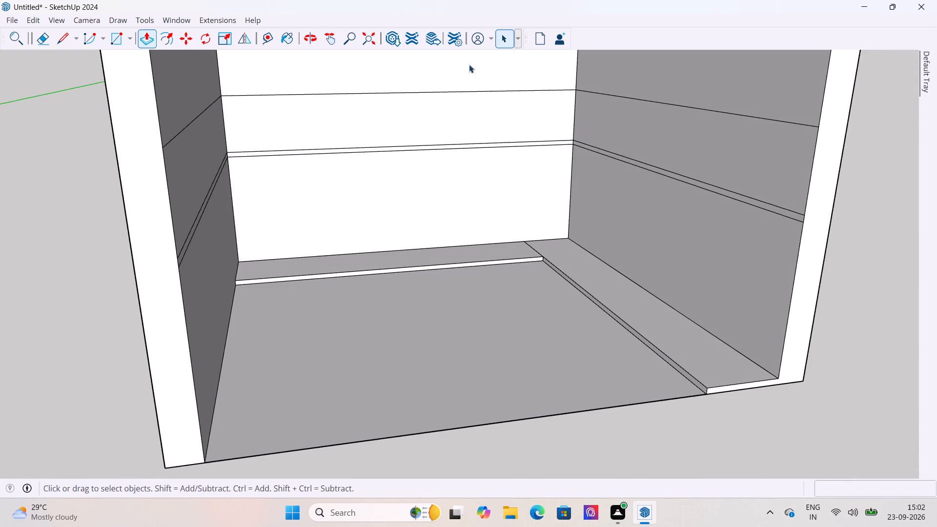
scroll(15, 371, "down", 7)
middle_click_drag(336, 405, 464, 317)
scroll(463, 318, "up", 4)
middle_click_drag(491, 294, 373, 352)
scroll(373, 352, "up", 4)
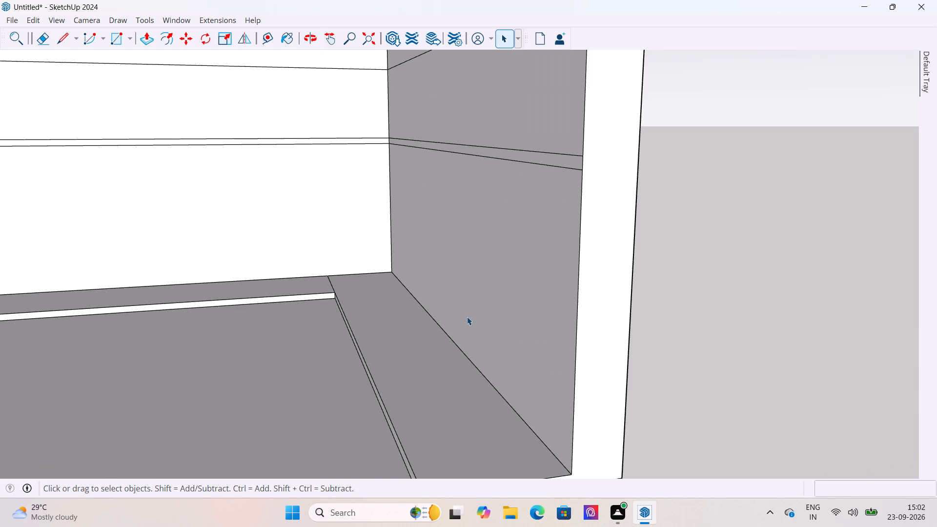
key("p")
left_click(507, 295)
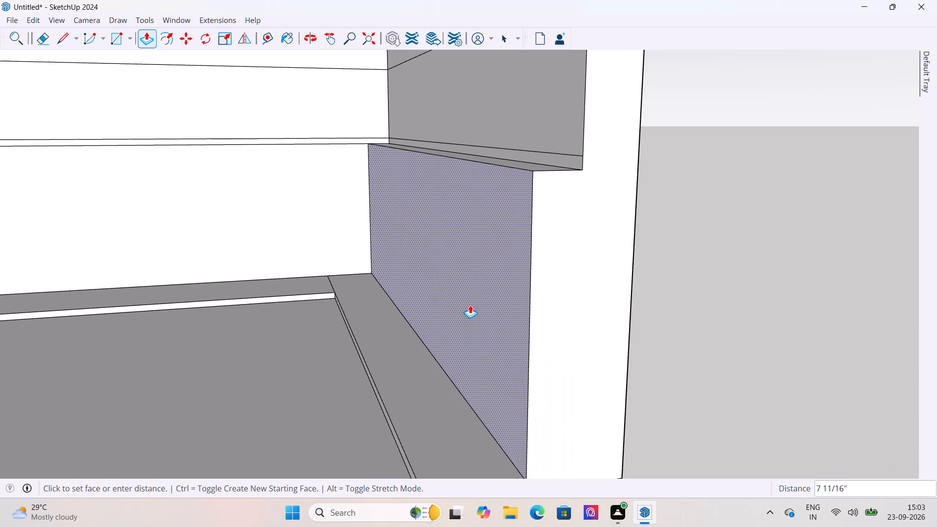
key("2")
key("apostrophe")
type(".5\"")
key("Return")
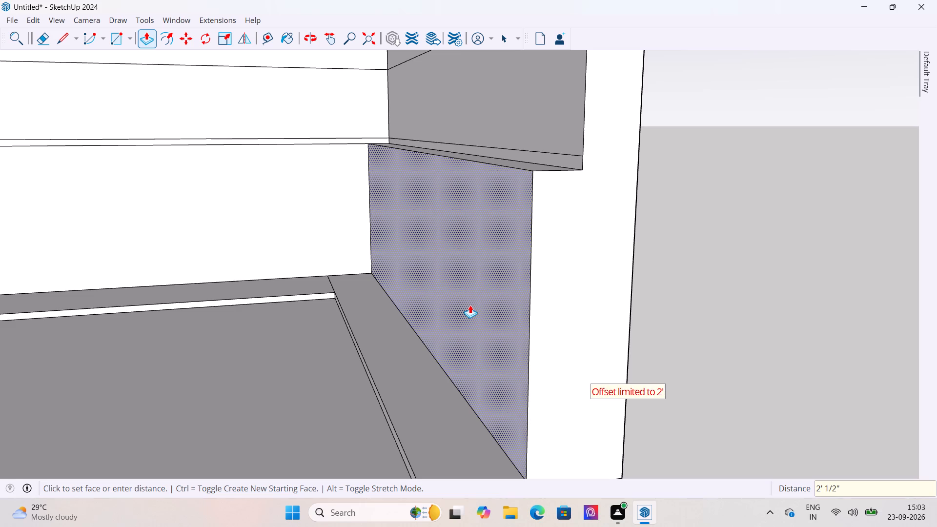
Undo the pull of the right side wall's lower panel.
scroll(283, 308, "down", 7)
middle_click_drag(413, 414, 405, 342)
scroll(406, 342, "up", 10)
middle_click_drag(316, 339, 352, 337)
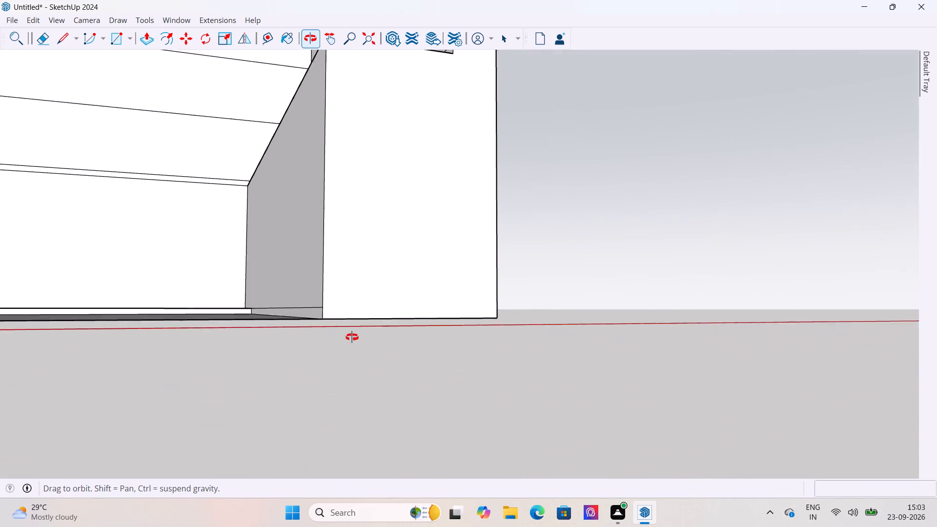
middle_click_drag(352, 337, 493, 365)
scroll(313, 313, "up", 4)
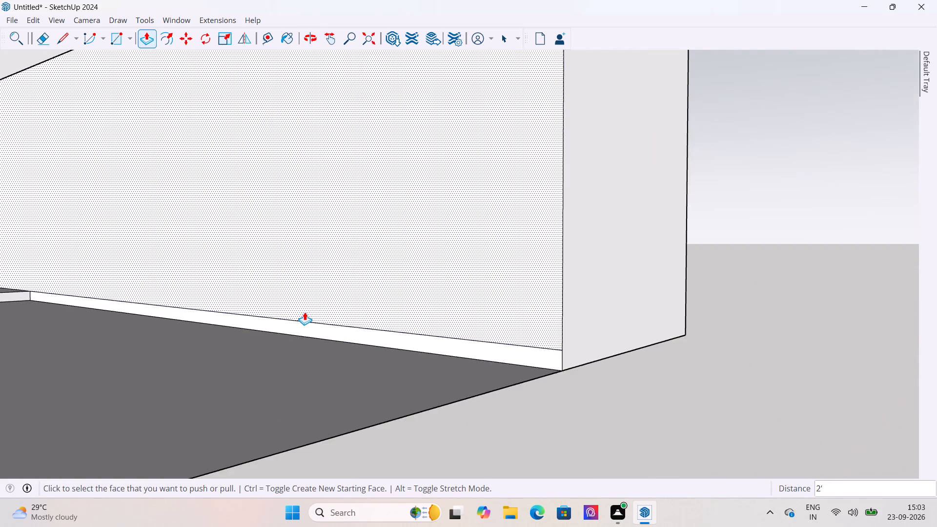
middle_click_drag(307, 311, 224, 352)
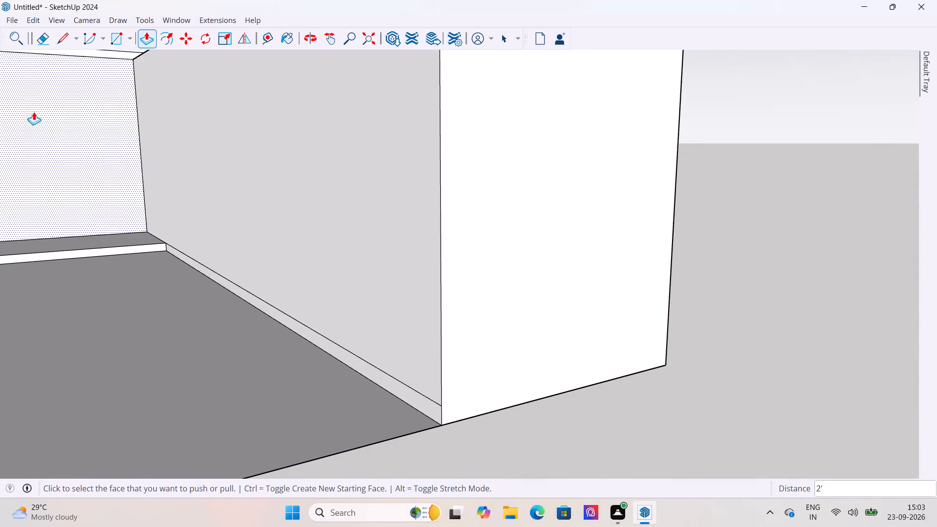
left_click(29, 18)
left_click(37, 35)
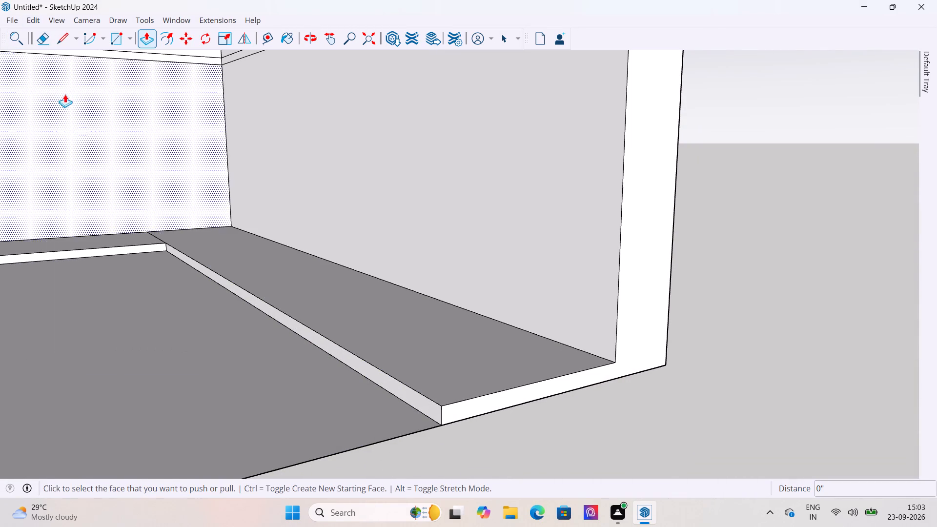
Push/Pull the back wall's lower panel, just above the base strip, 2.5' into the room.
scroll(182, 308, "up", 3)
scroll(171, 307, "down", 5)
middle_click_drag(164, 295, 199, 390)
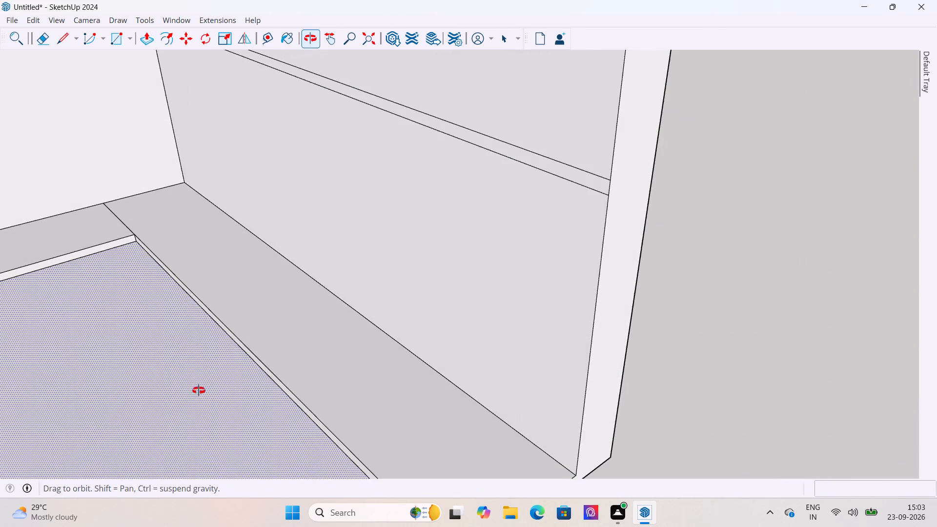
middle_click_drag(199, 390, 198, 390)
scroll(188, 353, "down", 6)
left_click(87, 200)
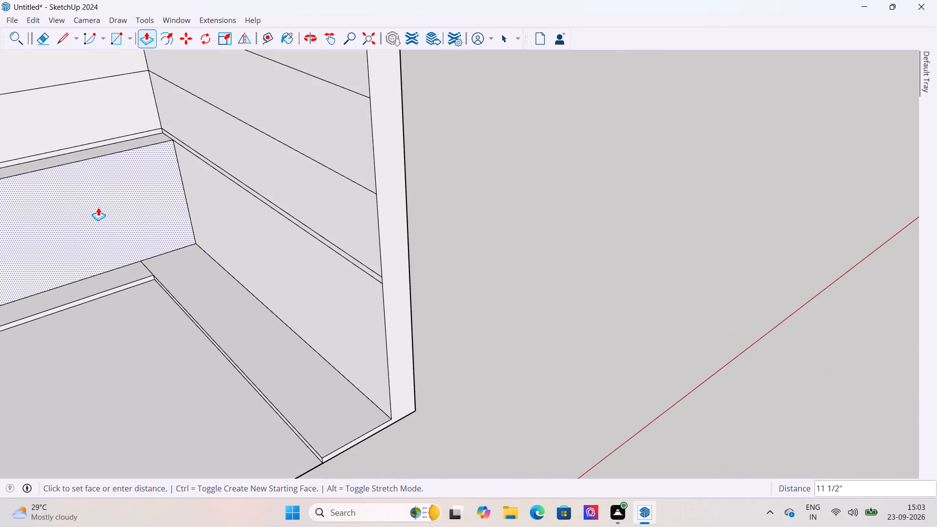
key("2")
type(".5'")
key("Return")
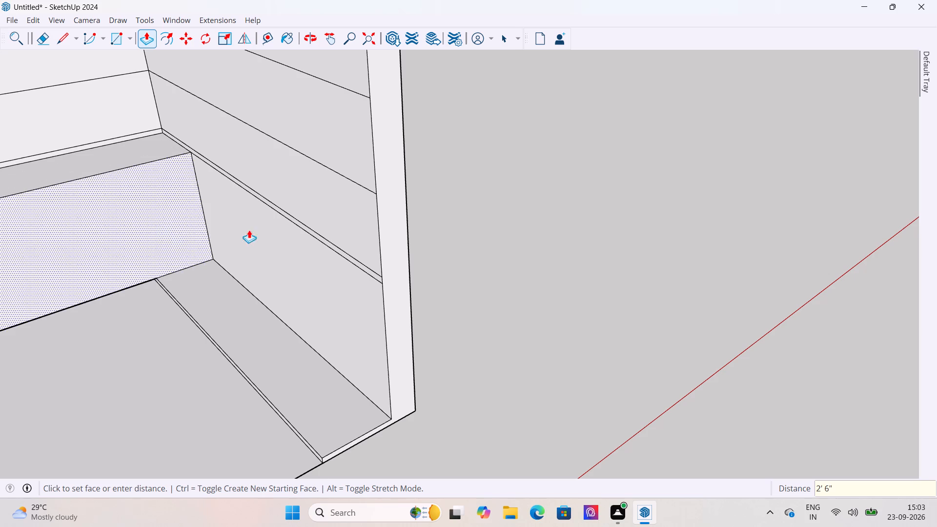
Push/Pull the right side wall's lower panel 2.5' into the room.
left_click(298, 245)
key("2")
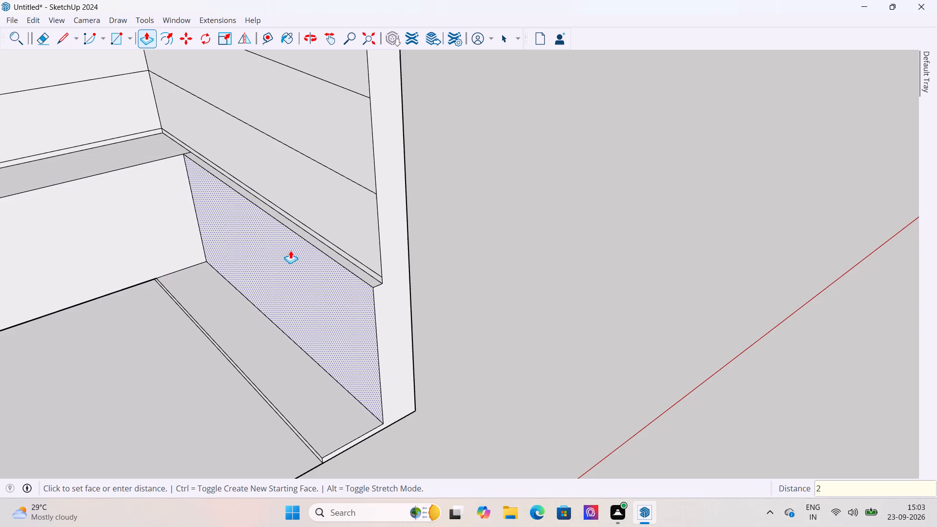
type(".5'")
key("Return")
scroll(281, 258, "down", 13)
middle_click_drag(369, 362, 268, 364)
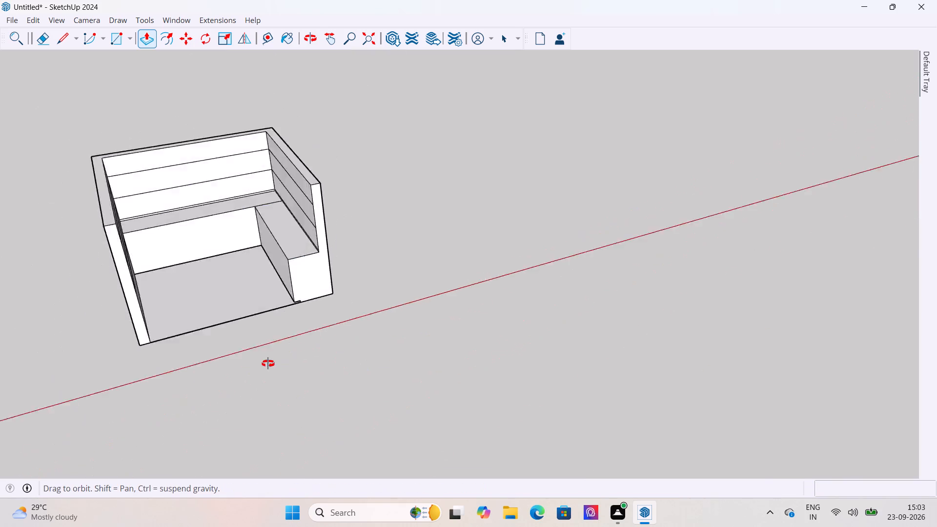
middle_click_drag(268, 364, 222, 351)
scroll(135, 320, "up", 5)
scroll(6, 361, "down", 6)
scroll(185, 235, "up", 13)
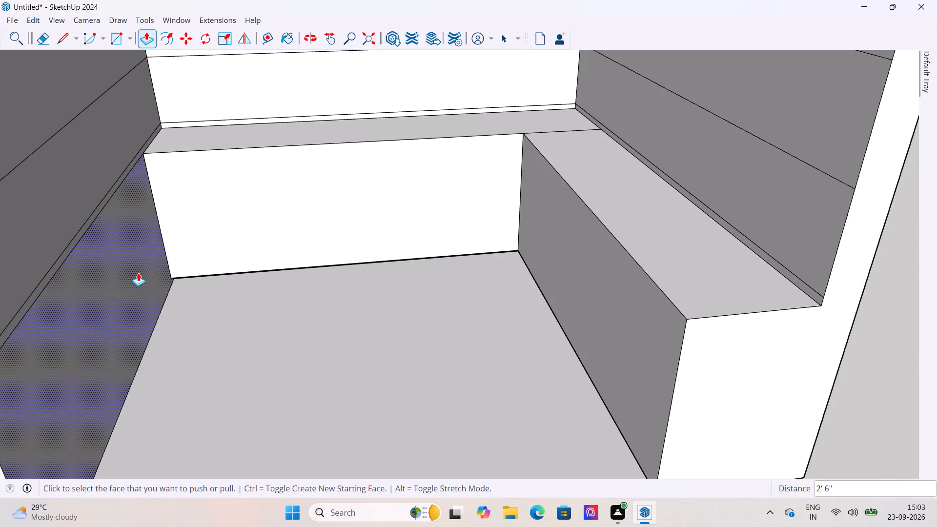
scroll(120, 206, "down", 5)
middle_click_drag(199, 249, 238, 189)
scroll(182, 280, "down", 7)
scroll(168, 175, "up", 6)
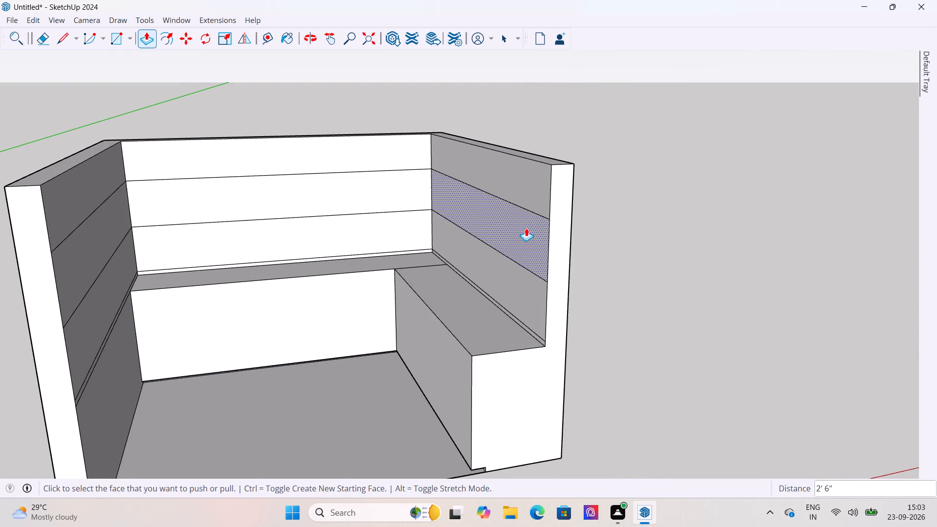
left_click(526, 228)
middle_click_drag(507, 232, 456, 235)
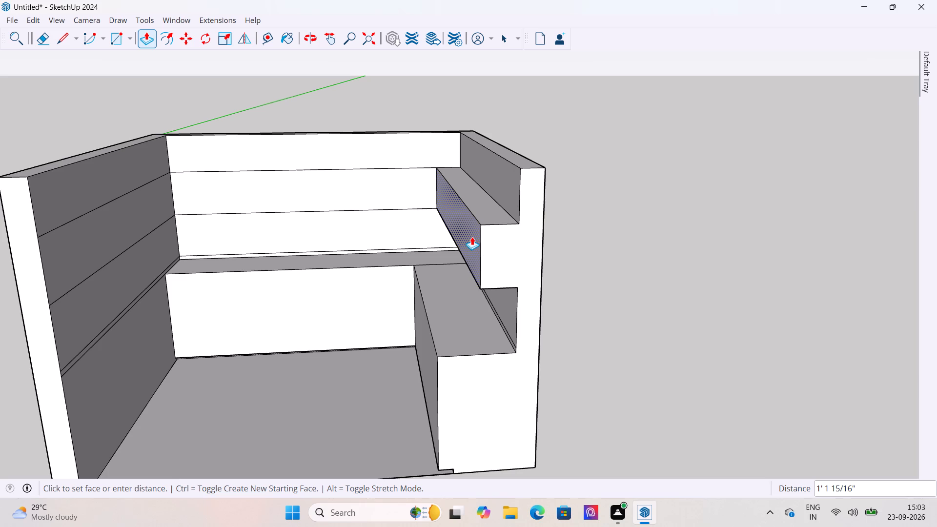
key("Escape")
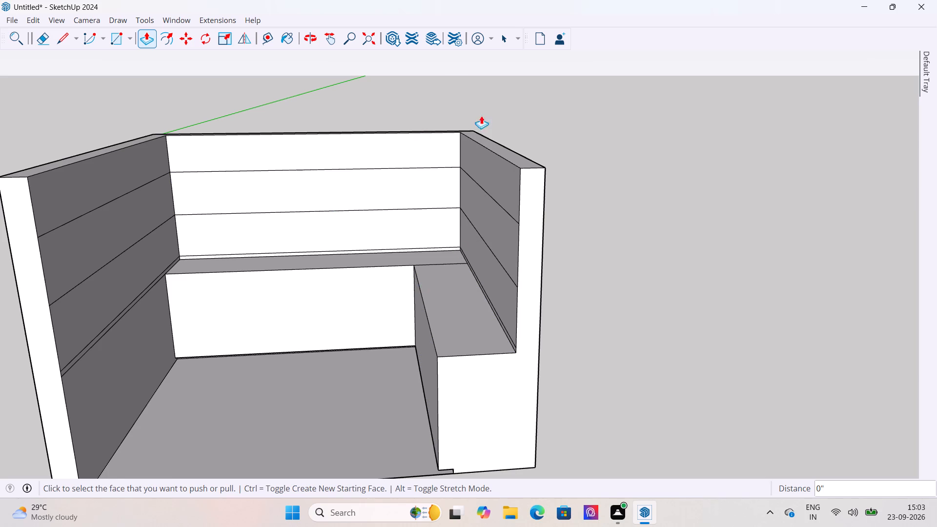
Pull the right side wall's topmost panel about 1' 3 3/4" into the room freehand.
left_click(496, 180)
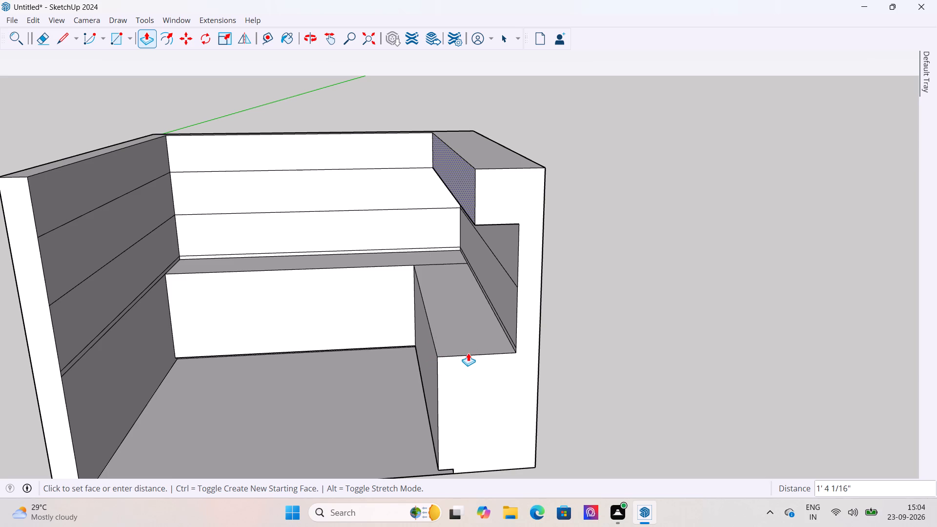
scroll(468, 352, "up", 12)
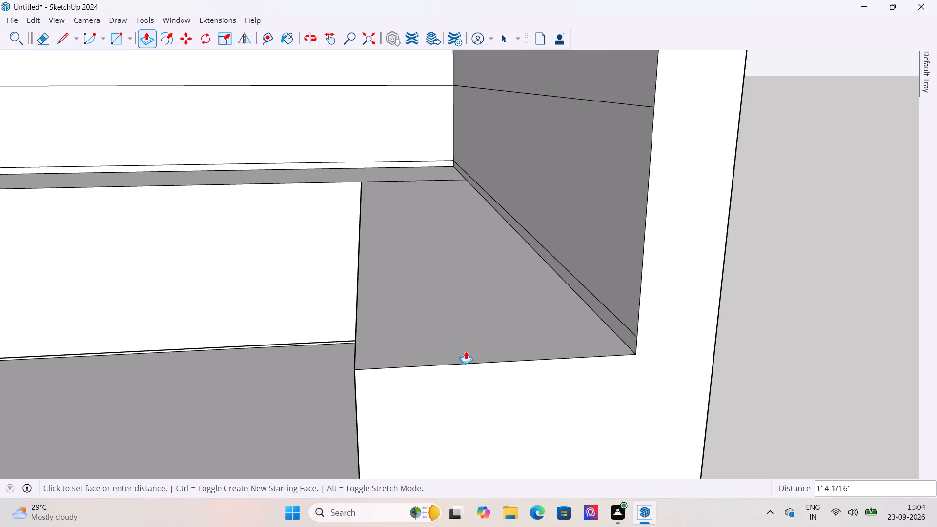
left_click(468, 358)
scroll(341, 393, "down", 6)
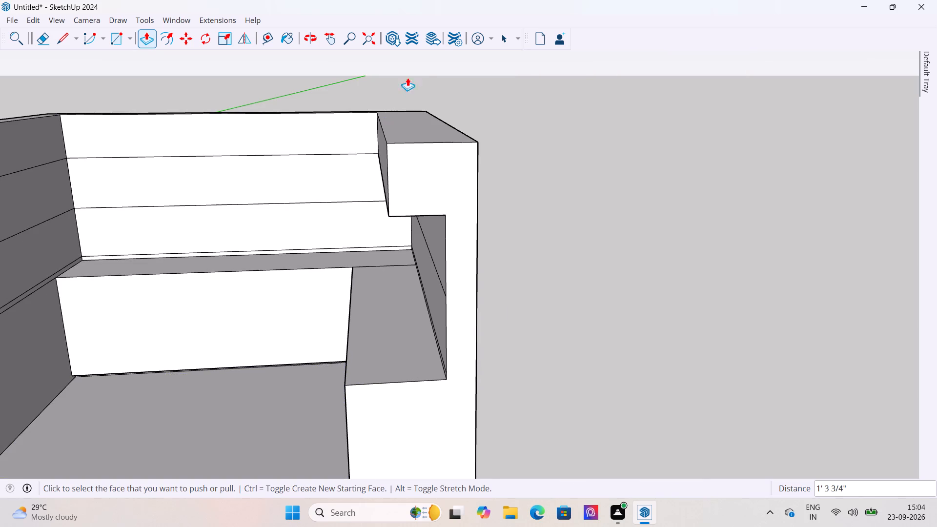
Examine the room's interior from several angles, comparing the side walls, base units and right wall's overhead unit.
left_click_drag(504, 33, 505, 41)
left_click(539, 194)
scroll(497, 261, "down", 6)
middle_click_drag(348, 336, 567, 234)
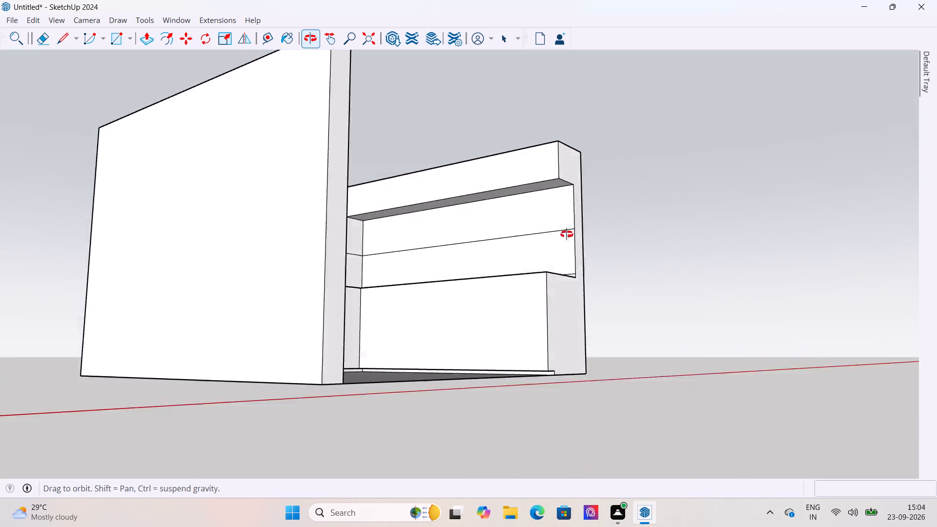
middle_click_drag(567, 234, 324, 328)
scroll(320, 261, "down", 6)
scroll(276, 281, "up", 9)
middle_click(276, 281)
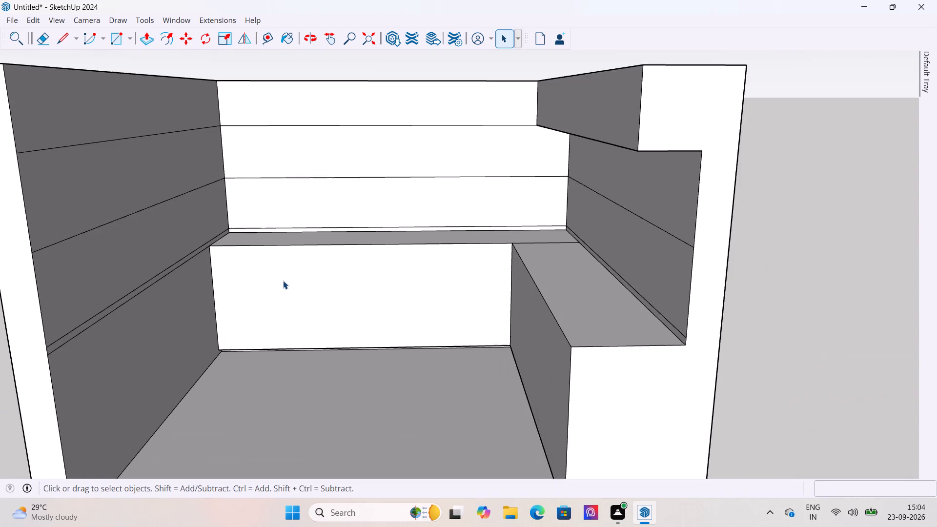
scroll(283, 281, "up", 2)
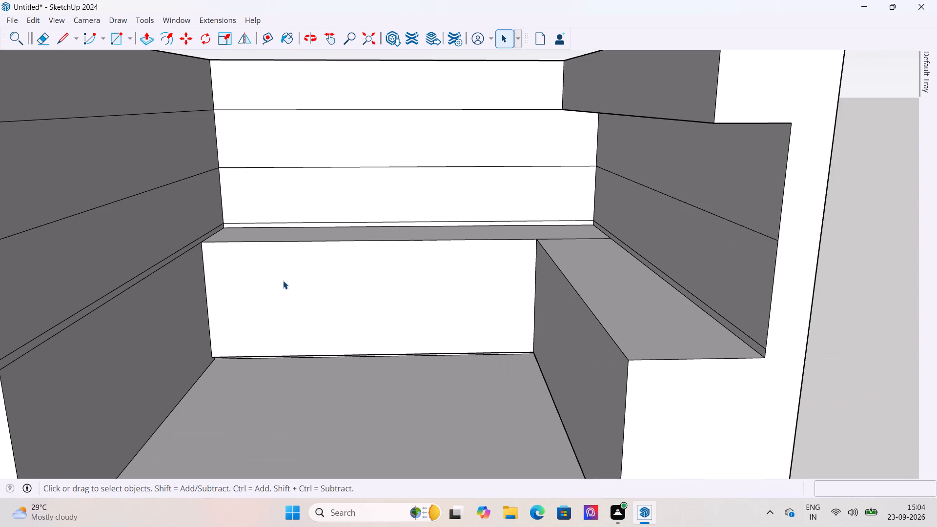
scroll(283, 281, "down", 10)
middle_click_drag(309, 300, 369, 268)
scroll(343, 225, "up", 3)
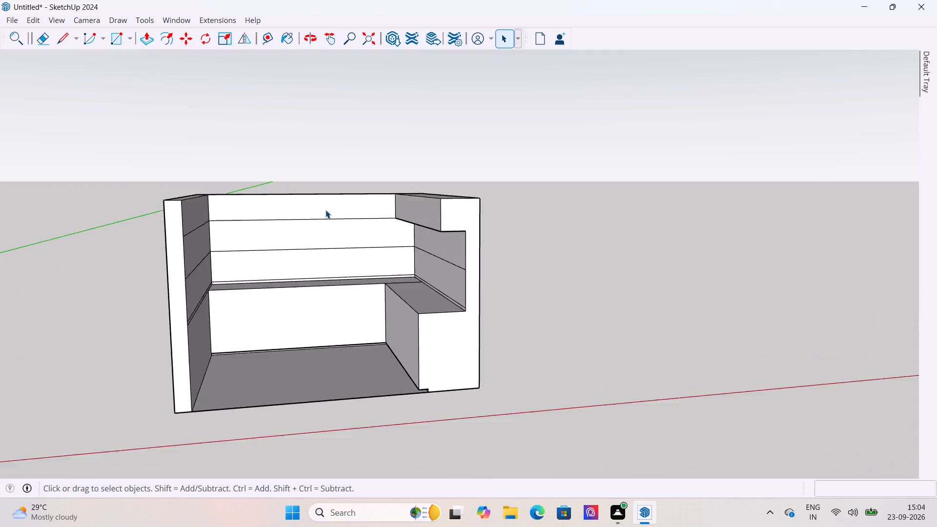
Erase the four horizontal dividing lines on the left side wall's inner face.
scroll(326, 210, "up", 7)
middle_click_drag(270, 254, 24, 230)
scroll(24, 230, "down", 6)
left_click_drag(40, 41, 55, 60)
scroll(570, 222, "down", 6)
scroll(234, 302, "up", 7)
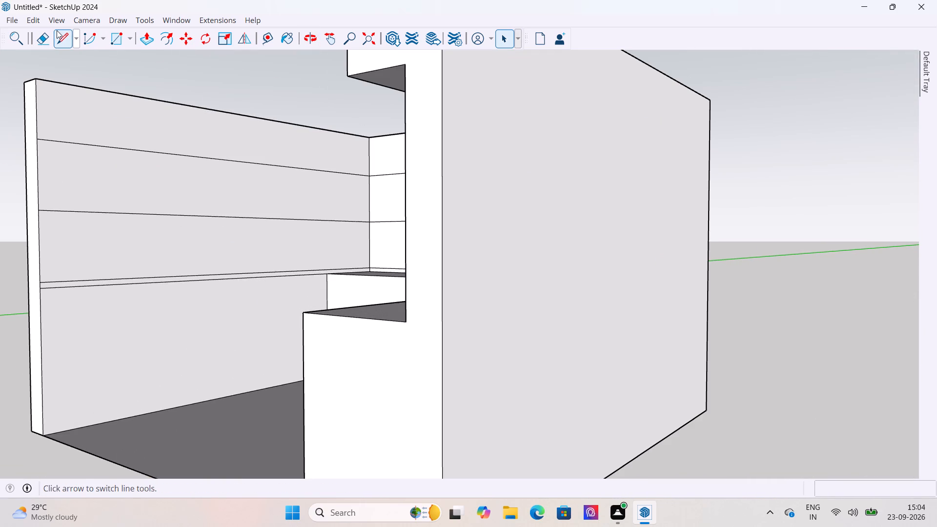
left_click(40, 41)
left_click_drag(89, 126, 107, 243)
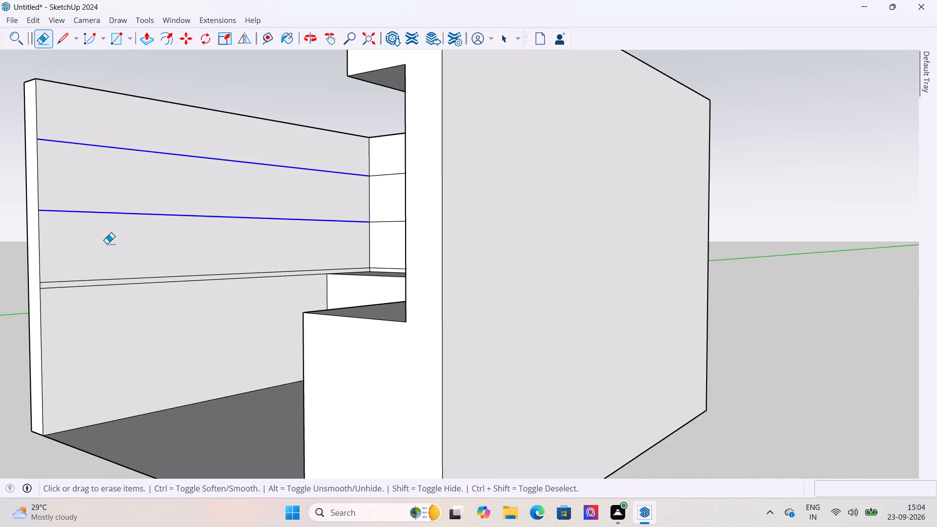
left_click_drag(107, 243, 116, 306)
left_click(496, 41)
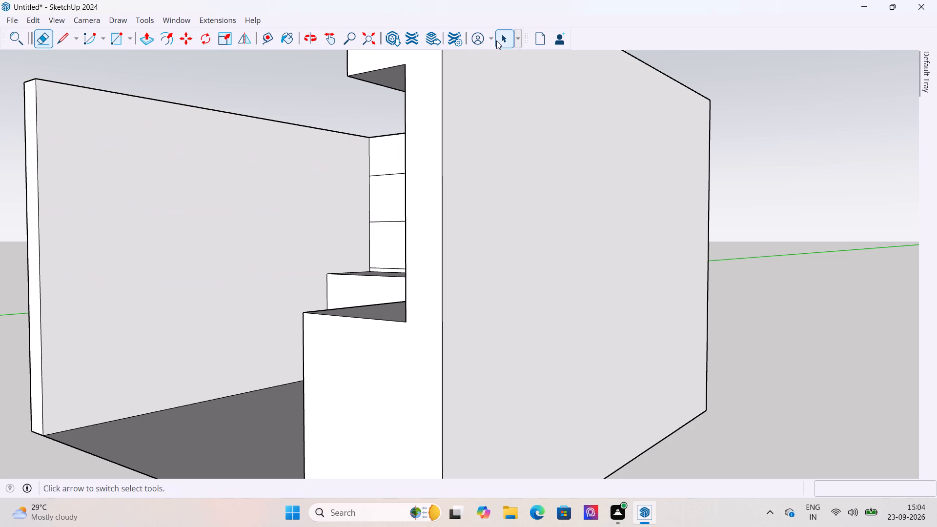
left_click(501, 41)
Erase the uppermost horizontal dividing line on the back wall's inner face.
scroll(359, 357, "down", 7)
middle_click_drag(295, 350, 554, 358)
scroll(551, 353, "up", 4)
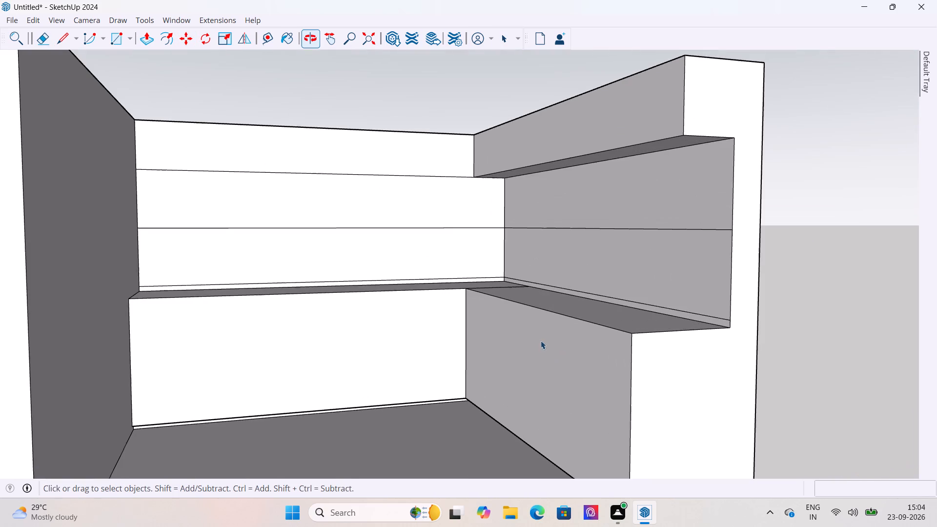
scroll(256, 241, "down", 2)
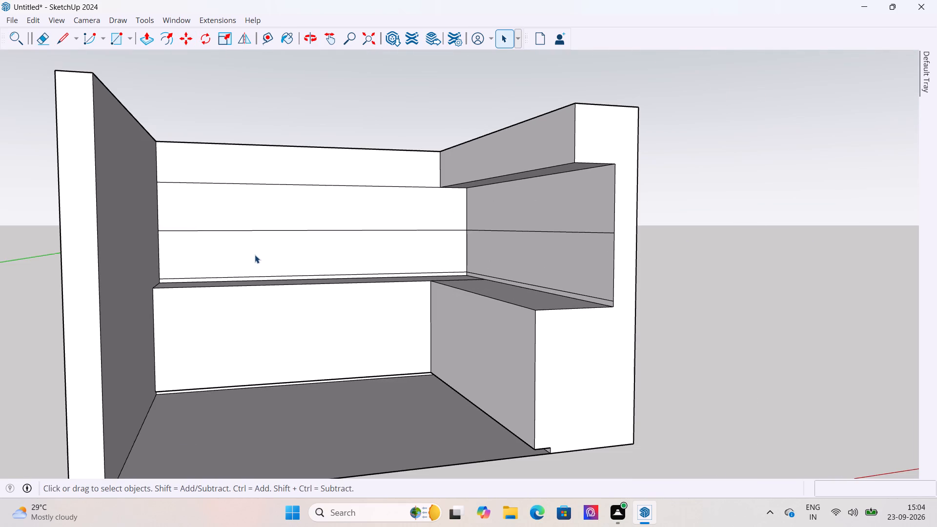
scroll(255, 255, "down", 1)
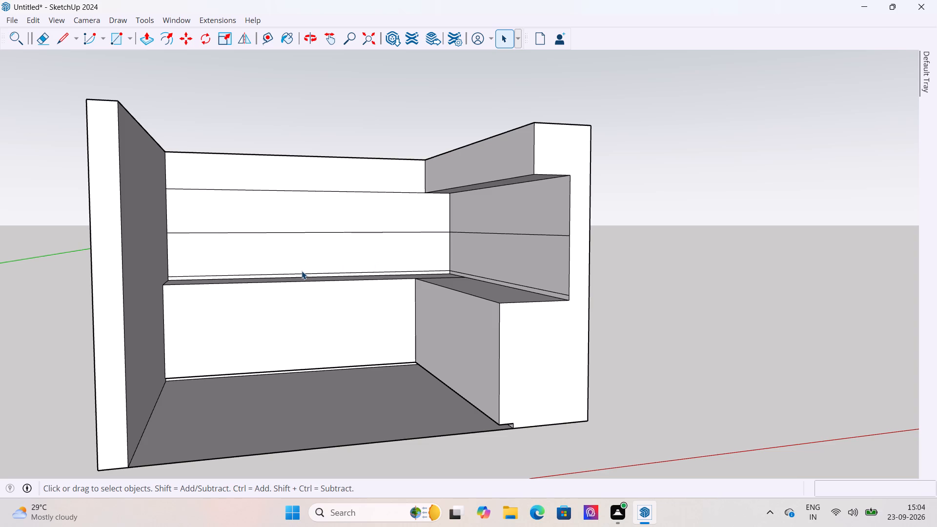
scroll(489, 224, "up", 4)
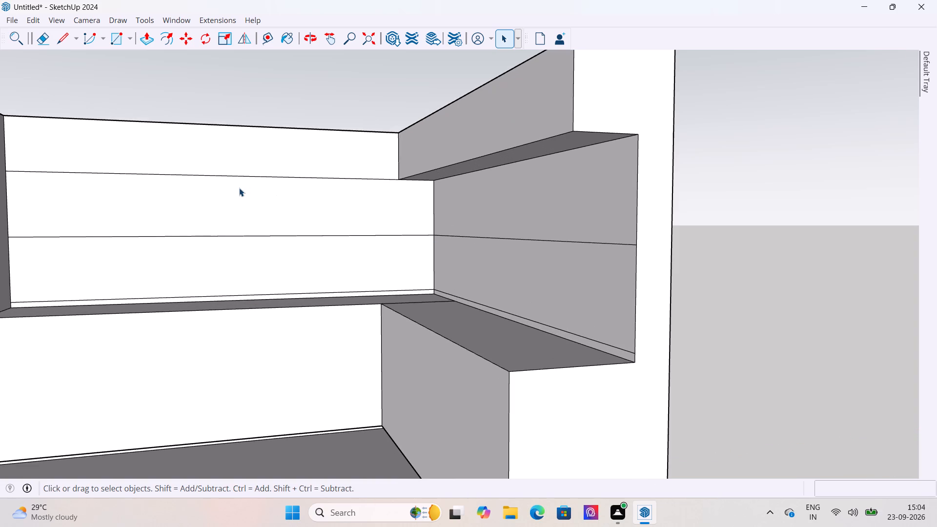
scroll(243, 188, "down", 1)
middle_click_drag(248, 186, 219, 195)
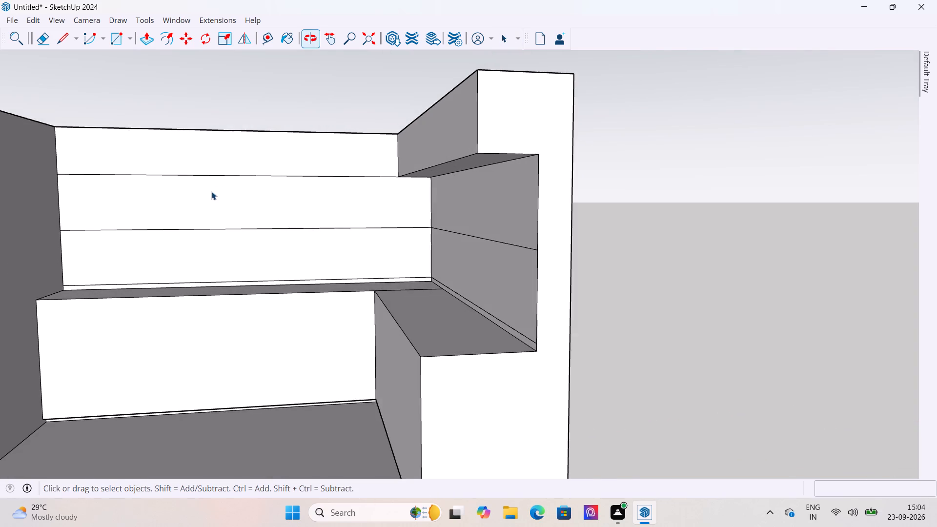
scroll(210, 190, "up", 1)
key("e")
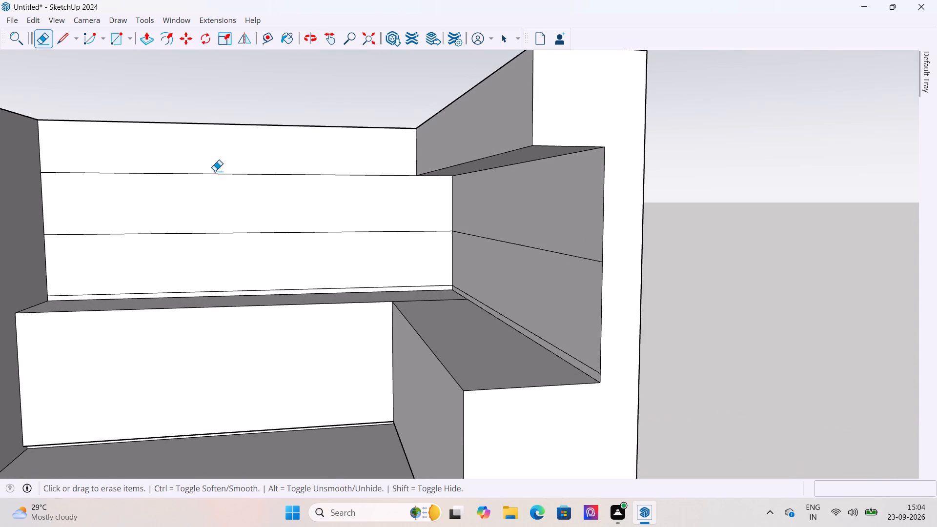
left_click_drag(215, 171, 216, 182)
left_click(500, 36)
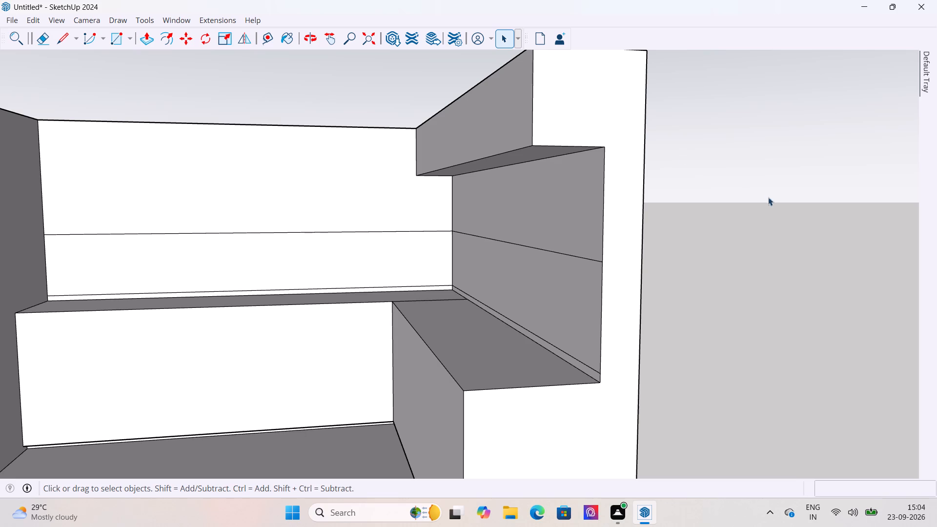
left_click(759, 250)
Draw a rectangle about 6' by 3' 4 9/16" on the back wall, its base on the remaining middle dividing line.
scroll(491, 347, "down", 3)
scroll(409, 197, "up", 3)
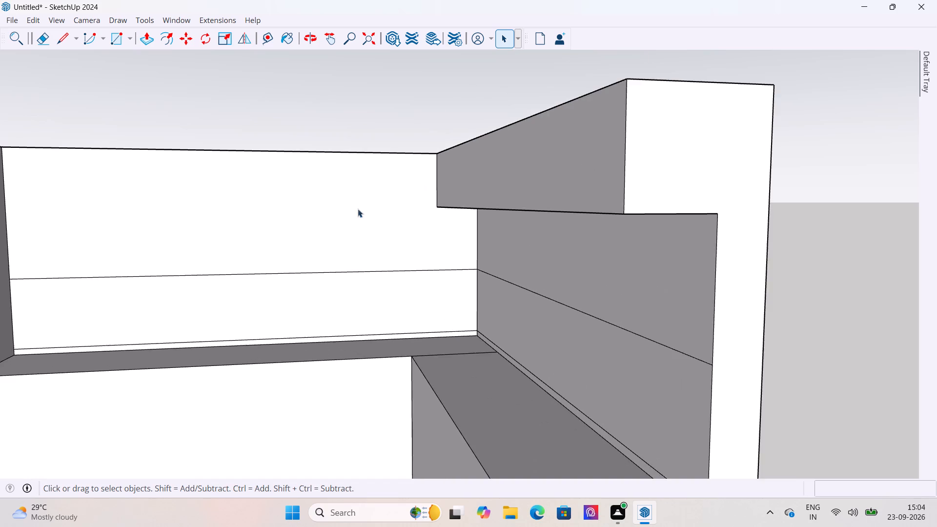
scroll(402, 249, "down", 5)
middle_click_drag(380, 294, 345, 282)
scroll(275, 217, "up", 4)
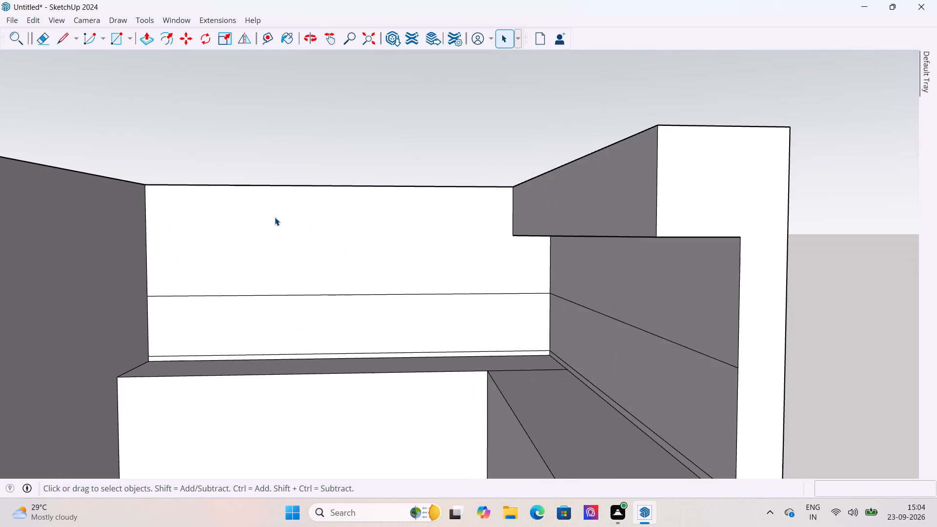
middle_click(287, 233)
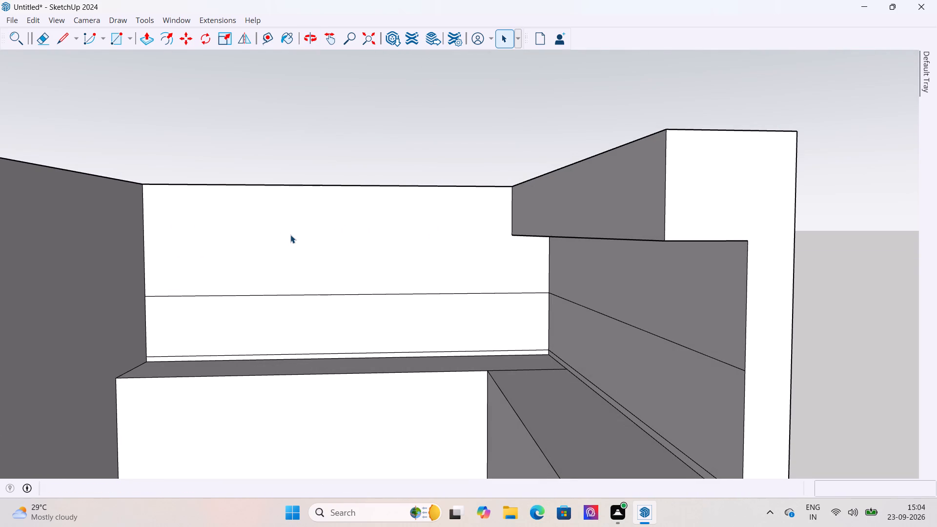
key("r")
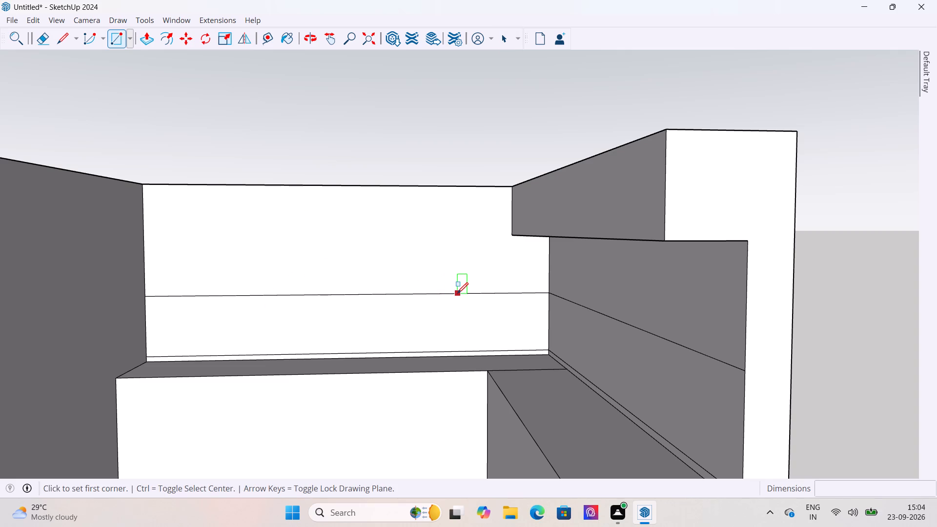
left_click(450, 293)
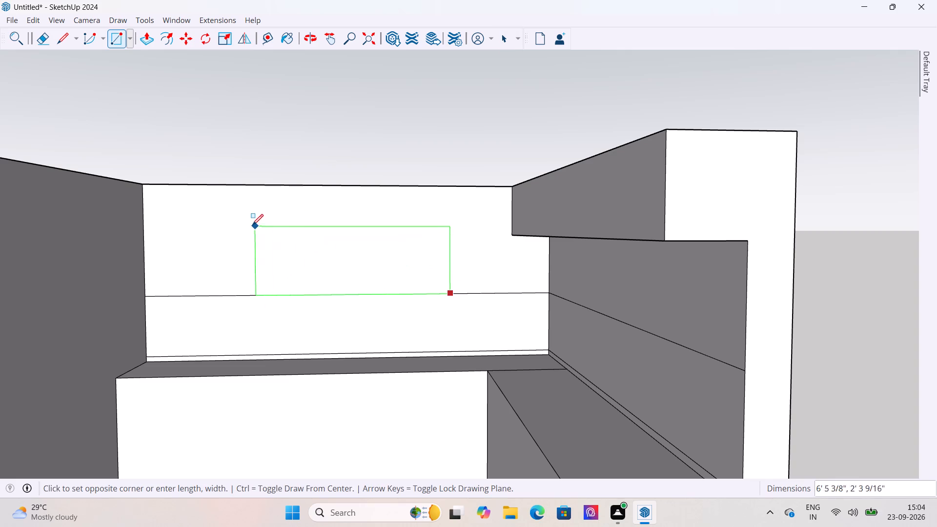
left_click(270, 194)
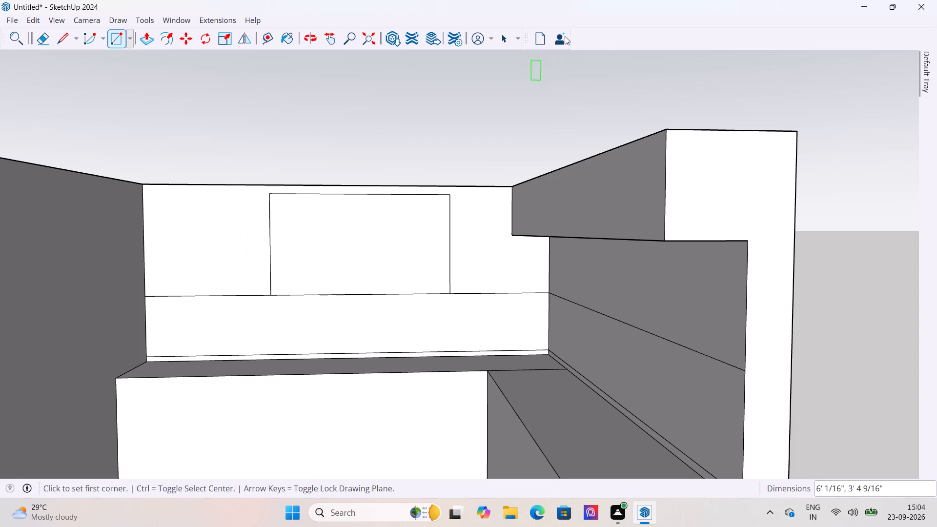
double_click(504, 37)
left_click(456, 109)
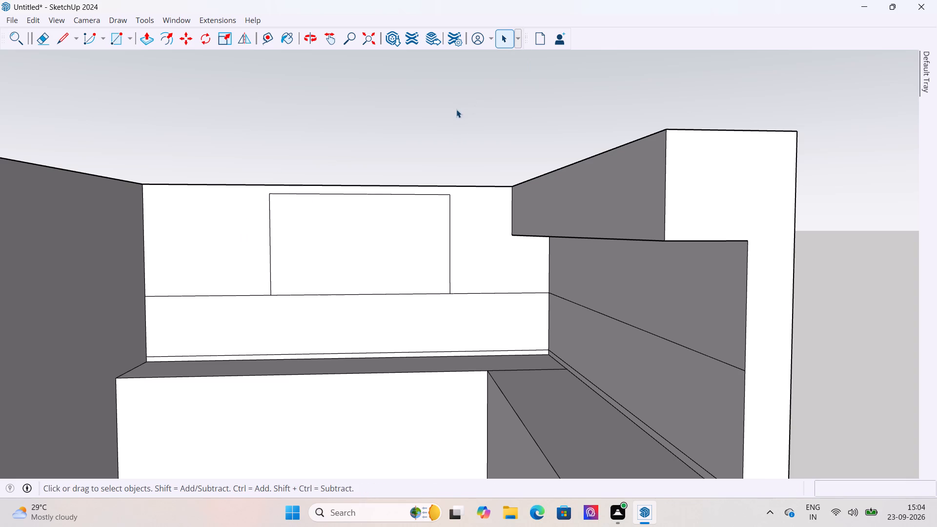
Delete the face inside the rectangle on the back wall to open up the window.
scroll(381, 182, "down", 3)
scroll(348, 254, "up", 8)
middle_click_drag(384, 243, 370, 285)
scroll(342, 254, "down", 4)
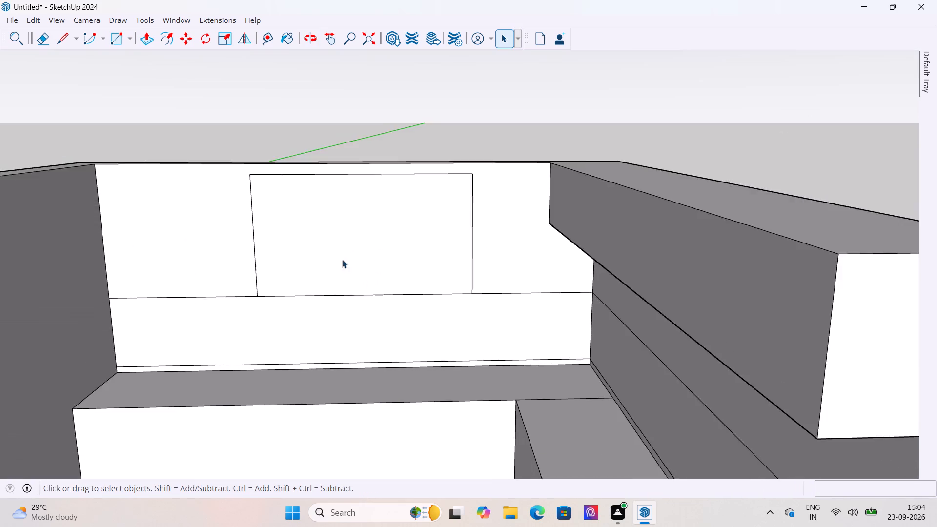
scroll(405, 281, "up", 5)
scroll(347, 273, "down", 3)
middle_click_drag(412, 245, 363, 263)
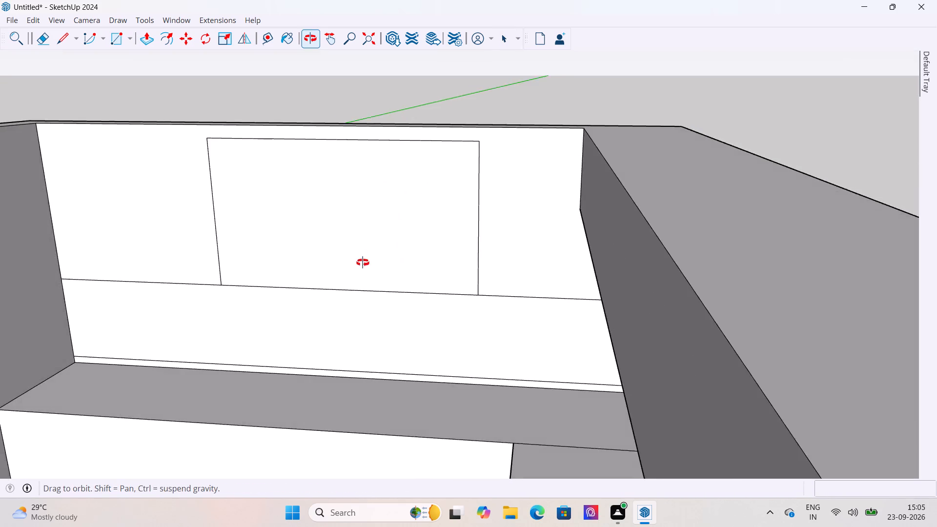
middle_click_drag(363, 263, 361, 259)
scroll(357, 228, "up", 3)
left_click(357, 227)
left_click(32, 15)
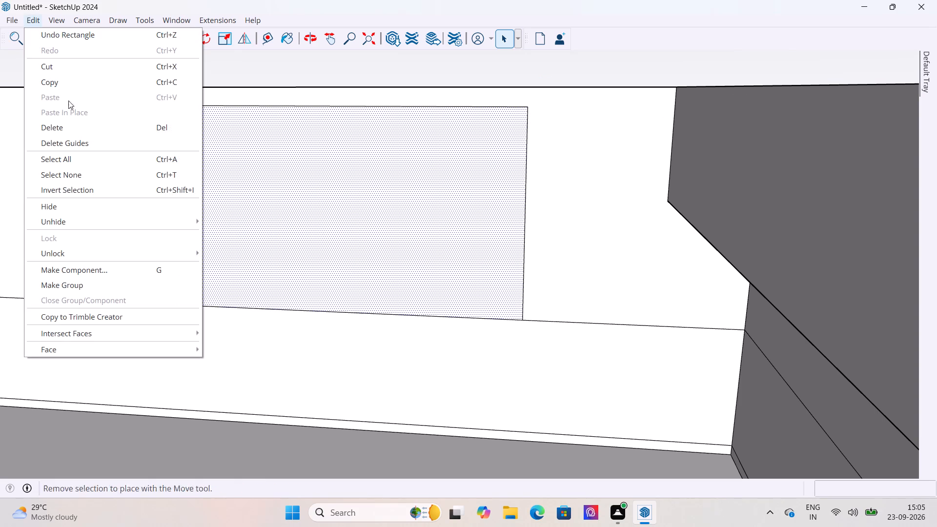
left_click(75, 125)
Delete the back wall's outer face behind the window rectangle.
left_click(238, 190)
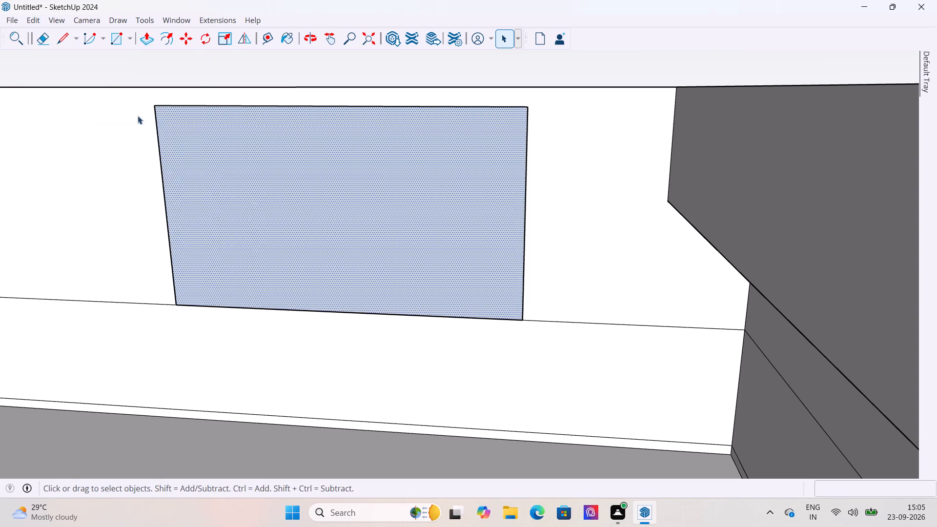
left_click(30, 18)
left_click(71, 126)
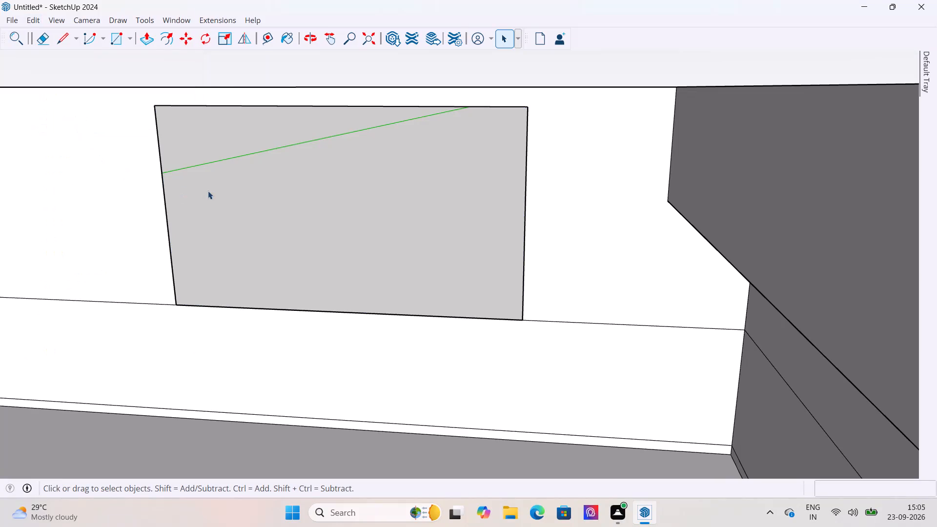
Draw a 15' line along the back wall's top outer edge, corner to corner, to rebuild its outer face.
middle_click_drag(235, 184, 802, 221)
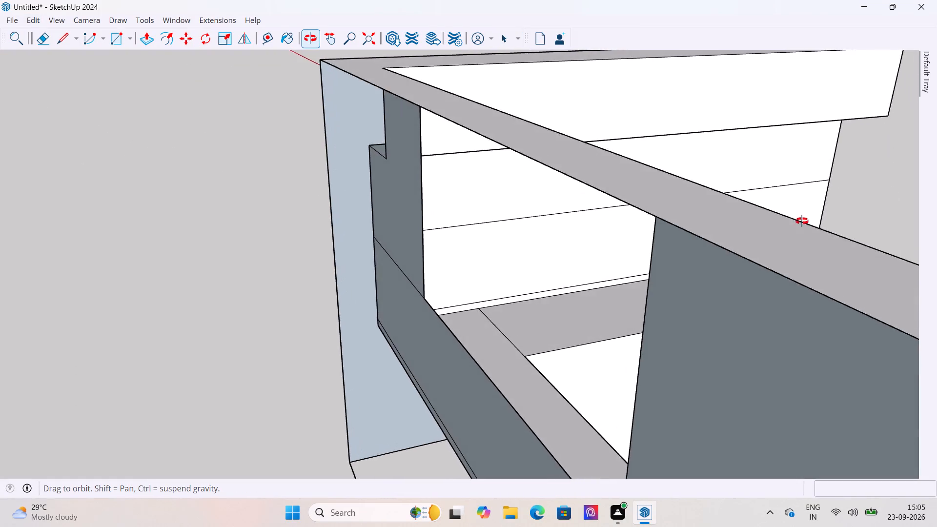
middle_click_drag(802, 221, 728, 213)
scroll(309, 133, "down", 11)
middle_click_drag(310, 208, 501, 203)
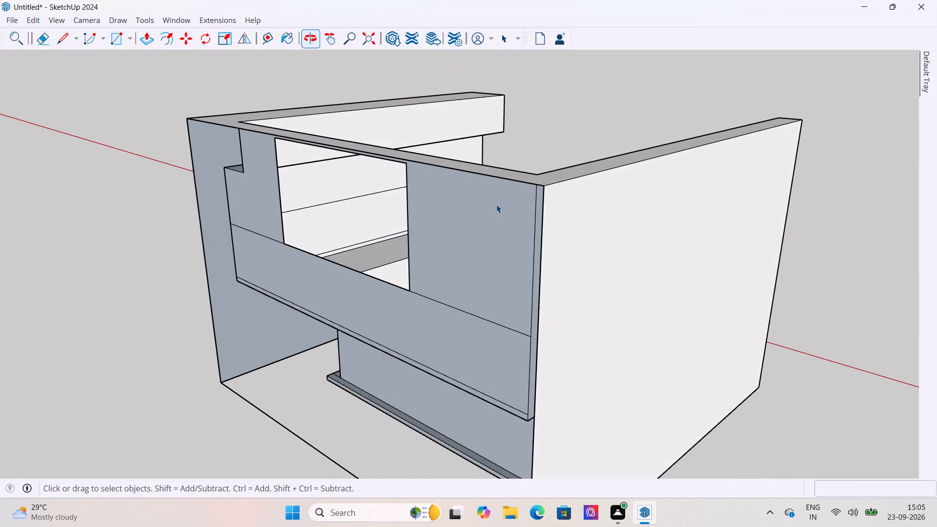
scroll(366, 168, "down", 5)
scroll(396, 308, "up", 4)
key("l")
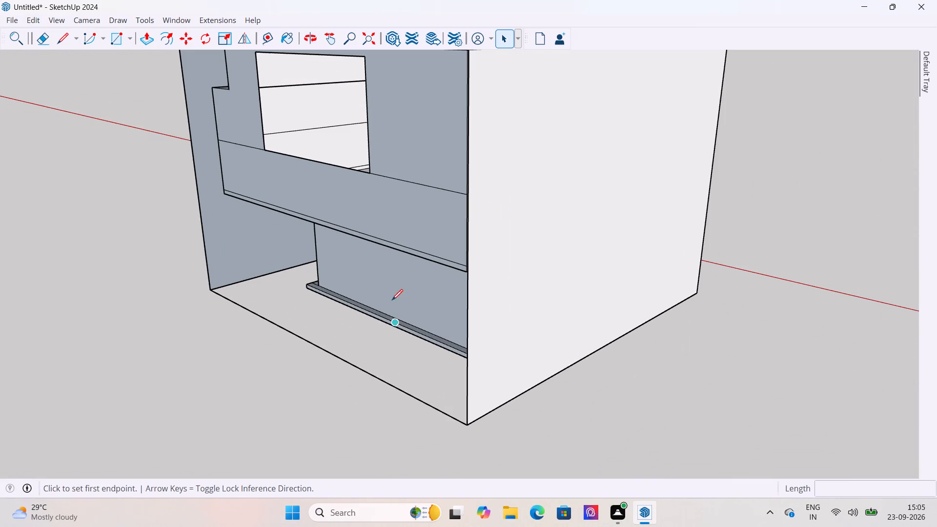
scroll(148, 380, "down", 5)
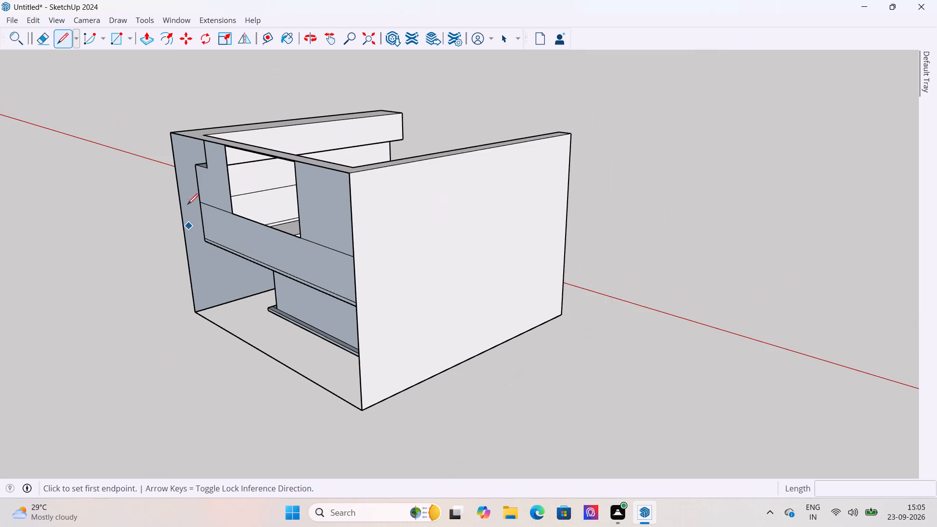
left_click(171, 133)
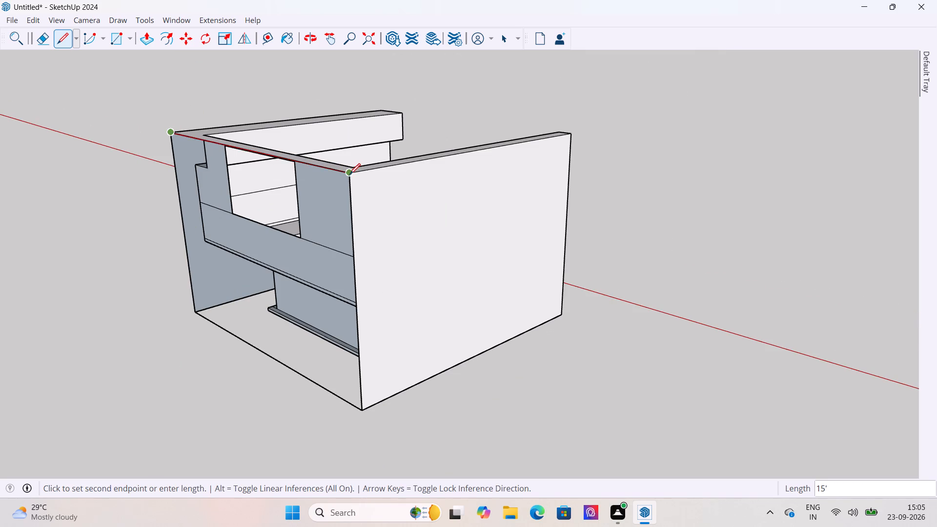
left_click(349, 174)
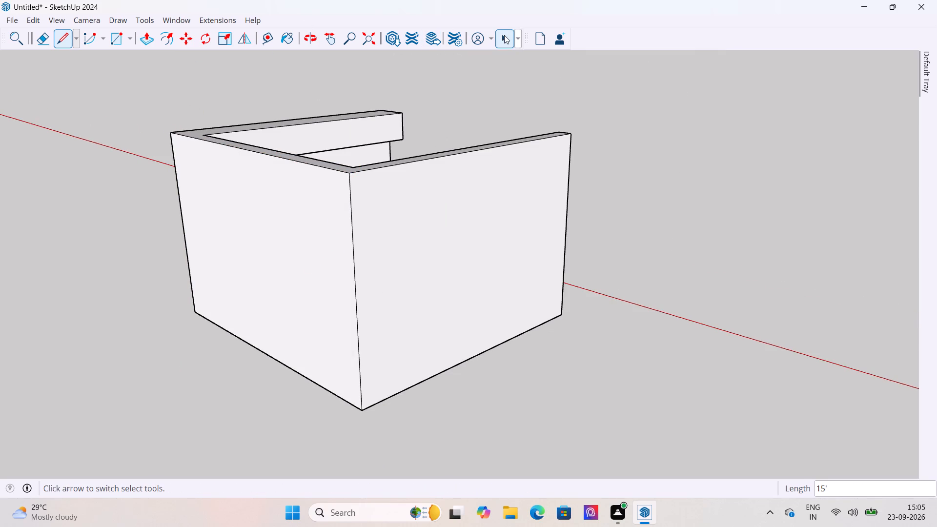
left_click(504, 35)
Examine the back wall's window opening and wall thickness from the front and from above.
middle_click_drag(395, 184, 28, 217)
scroll(269, 220, "down", 6)
middle_click_drag(502, 192, 321, 152)
scroll(321, 153, "up", 4)
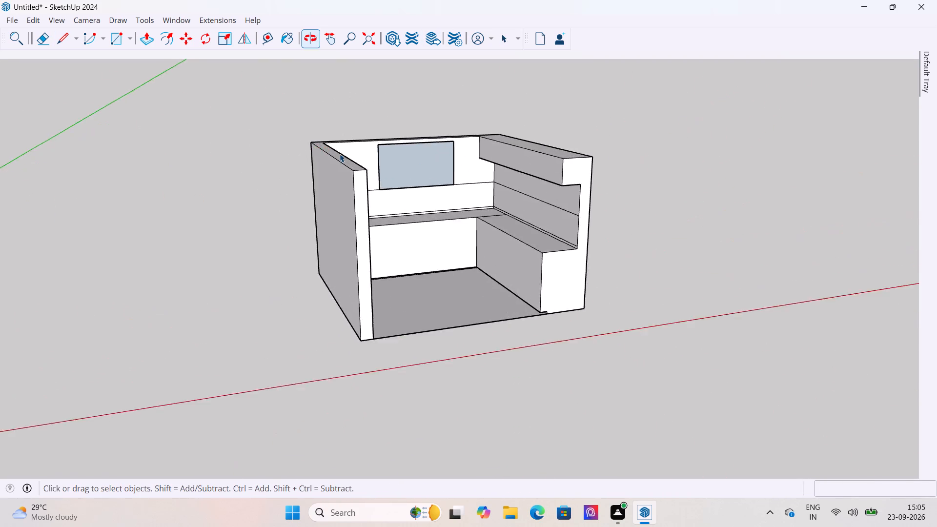
scroll(340, 154, "up", 5)
middle_click_drag(546, 161, 227, 237)
scroll(204, 260, "down", 7)
scroll(506, 148, "up", 12)
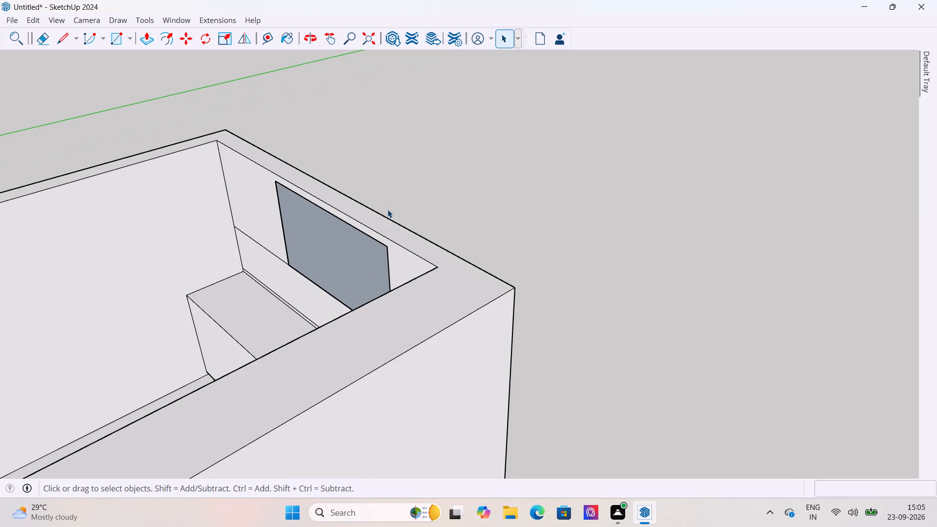
scroll(387, 220, "up", 2)
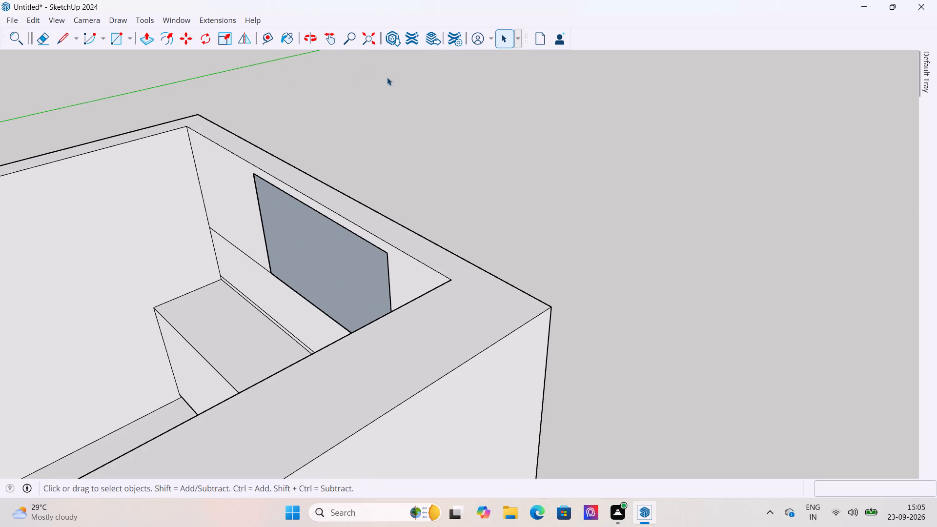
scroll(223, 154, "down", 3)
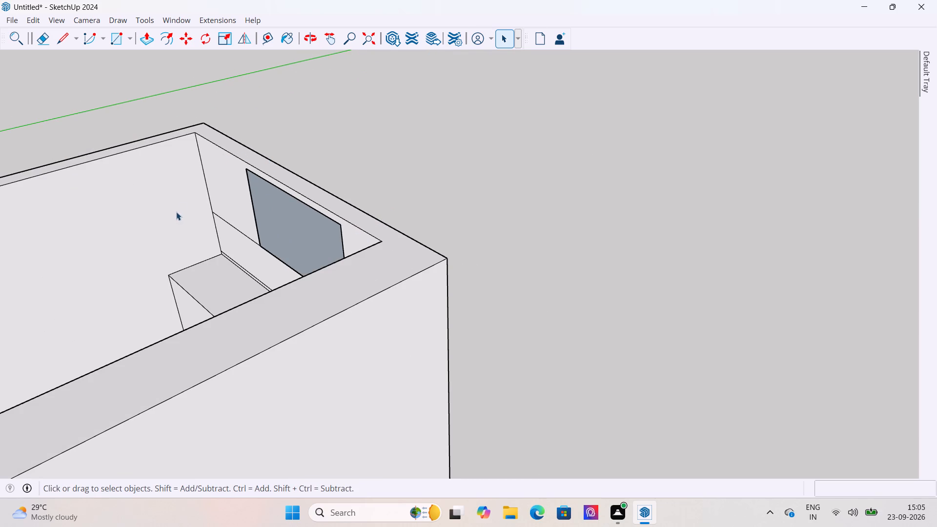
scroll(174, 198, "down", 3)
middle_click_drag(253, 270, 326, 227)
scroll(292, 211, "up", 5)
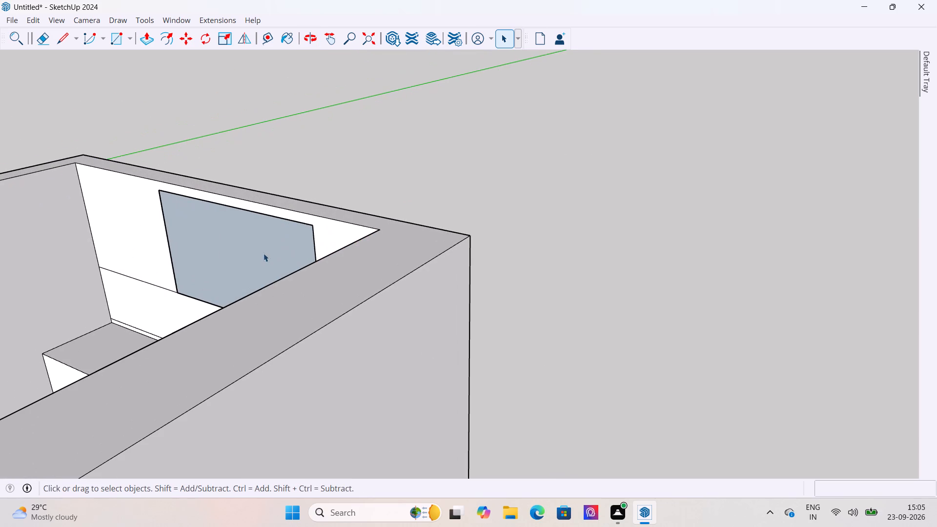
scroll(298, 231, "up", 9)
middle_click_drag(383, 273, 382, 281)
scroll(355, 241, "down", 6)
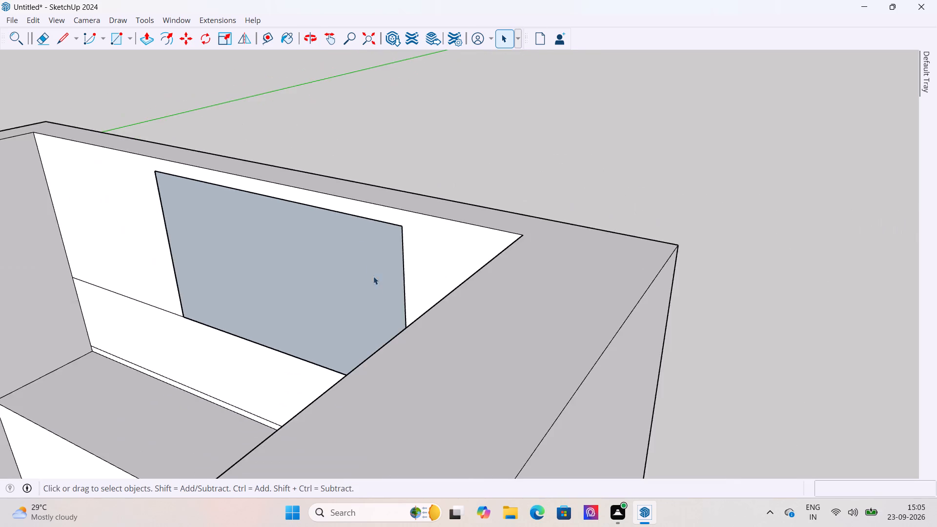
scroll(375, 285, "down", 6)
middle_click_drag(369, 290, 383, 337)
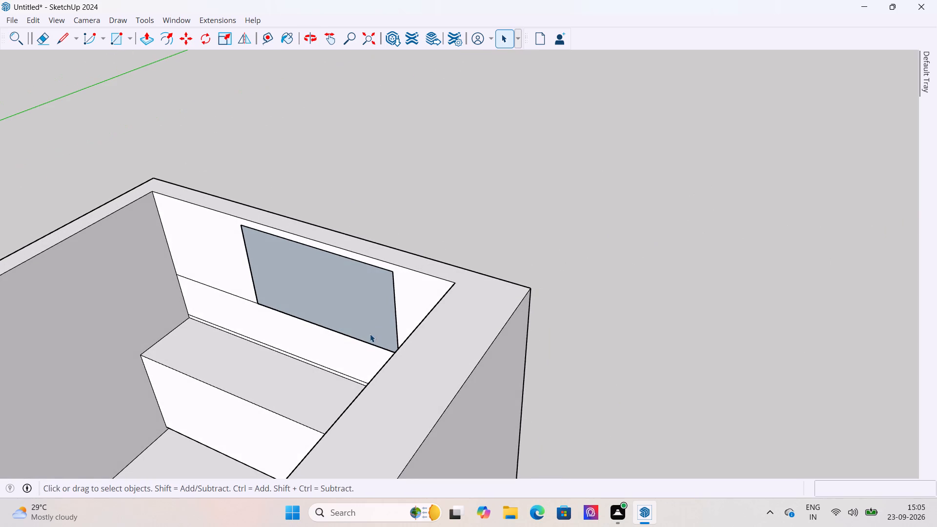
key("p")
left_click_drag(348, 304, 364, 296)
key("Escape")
Undo the back wall's rebuilt outer line and both face deletions, restoring the face inside the window rectangle.
left_click(32, 18)
left_click(40, 39)
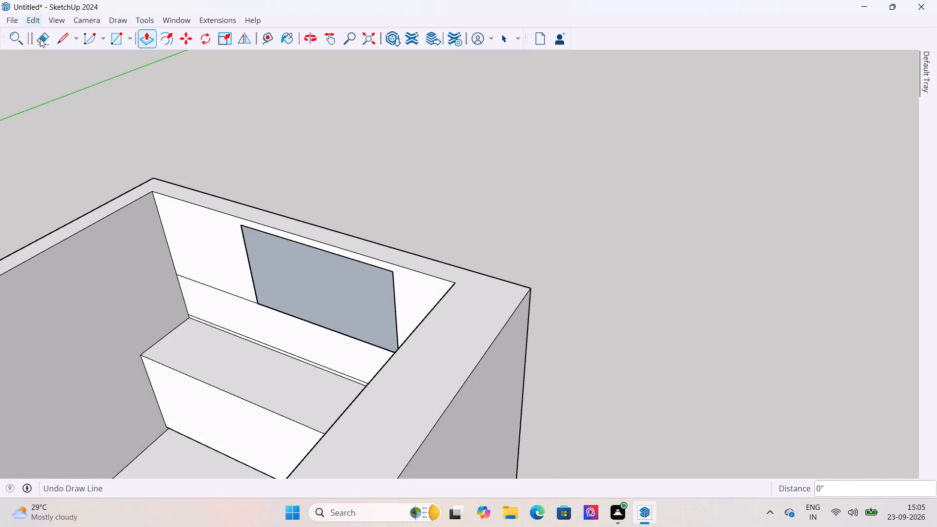
left_click(25, 16)
left_click(42, 35)
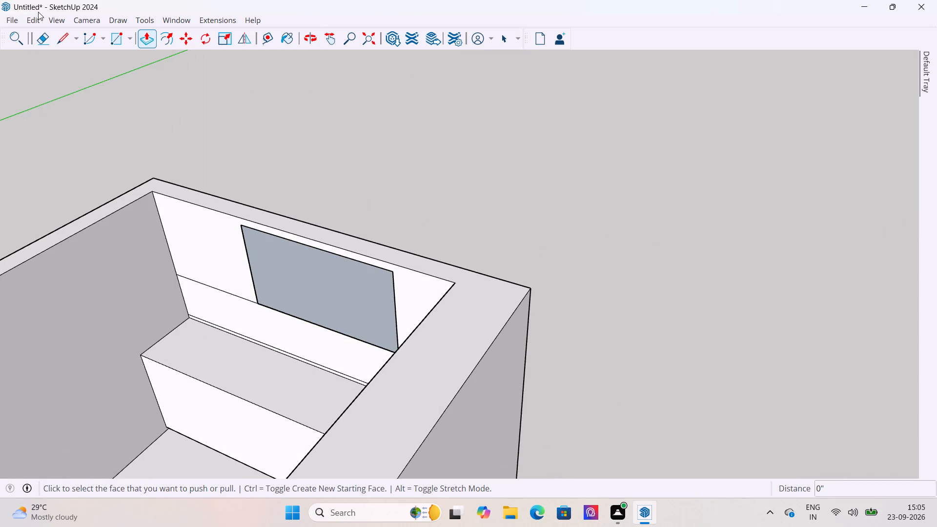
left_click(38, 18)
left_click(52, 33)
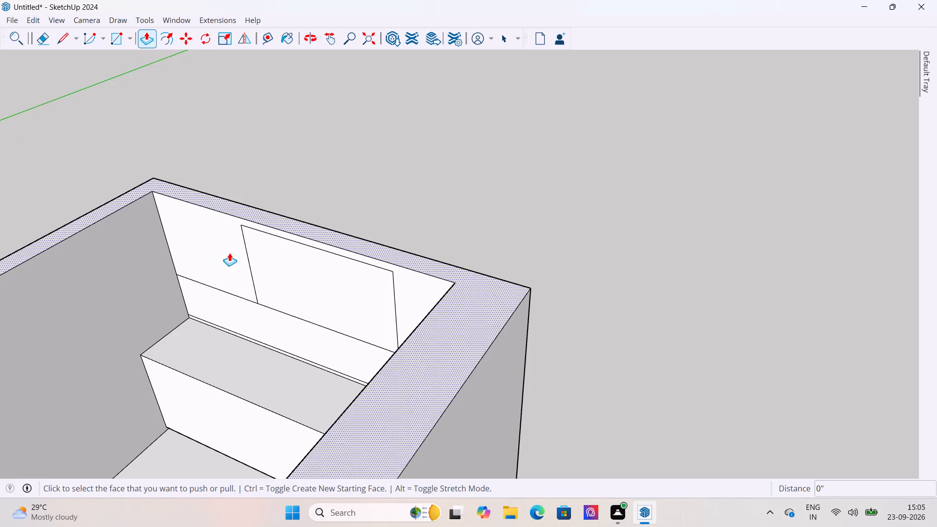
Push the window rectangle 9" through the back wall's full thickness to cut the window opening.
left_click_drag(279, 260, 341, 231)
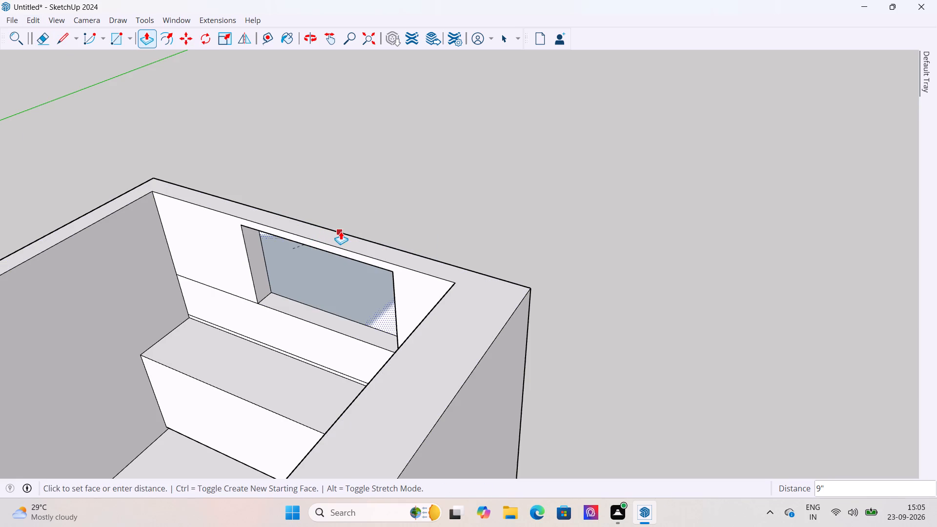
left_click_drag(341, 231, 343, 232)
middle_click_drag(315, 291, 393, 218)
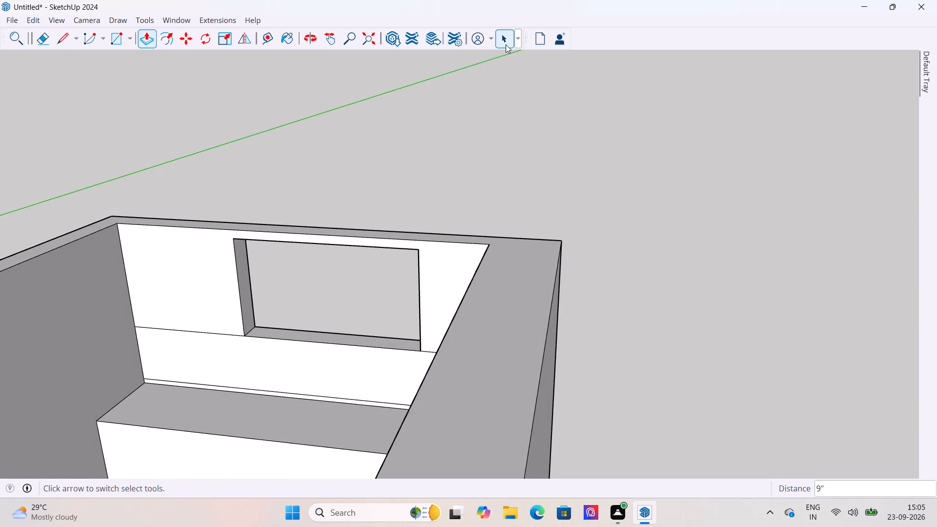
left_click(504, 42)
Examine the back wall's window opening and the room's units from outside, above and the open front.
scroll(469, 142, "down", 5)
middle_click_drag(556, 172, 196, 176)
scroll(521, 210, "down", 2)
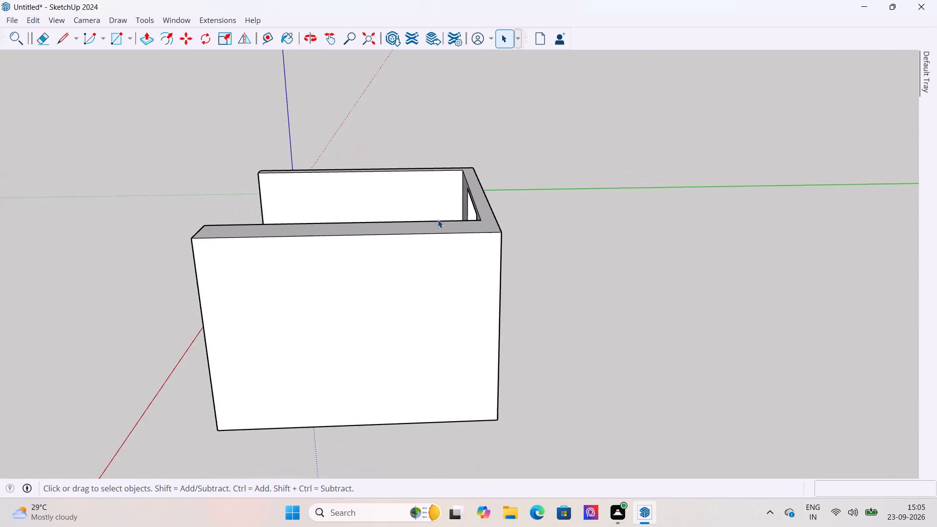
middle_click_drag(619, 214, 369, 209)
scroll(369, 209, "up", 10)
middle_click_drag(548, 243, 752, 289)
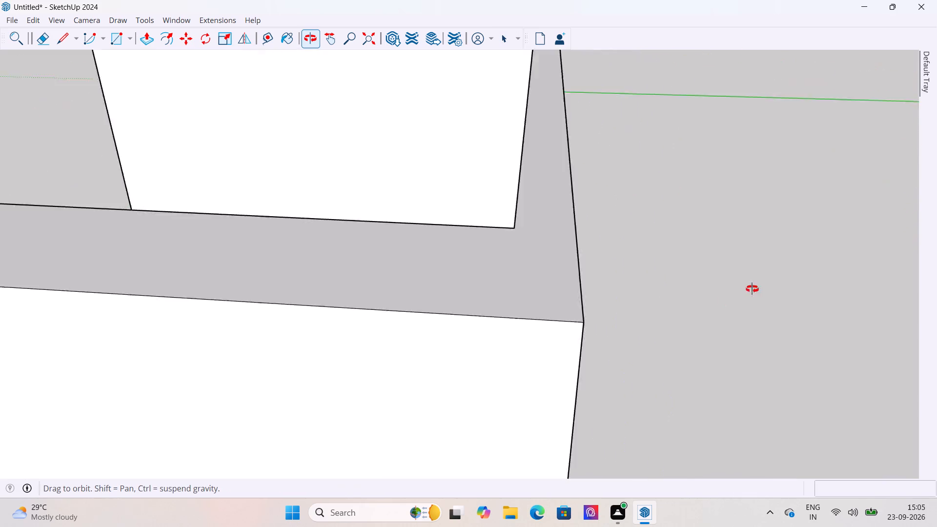
middle_click_drag(752, 289, 790, 251)
scroll(453, 205, "down", 6)
middle_click_drag(207, 258, 599, 214)
scroll(597, 218, "down", 5)
middle_click_drag(486, 249, 552, 326)
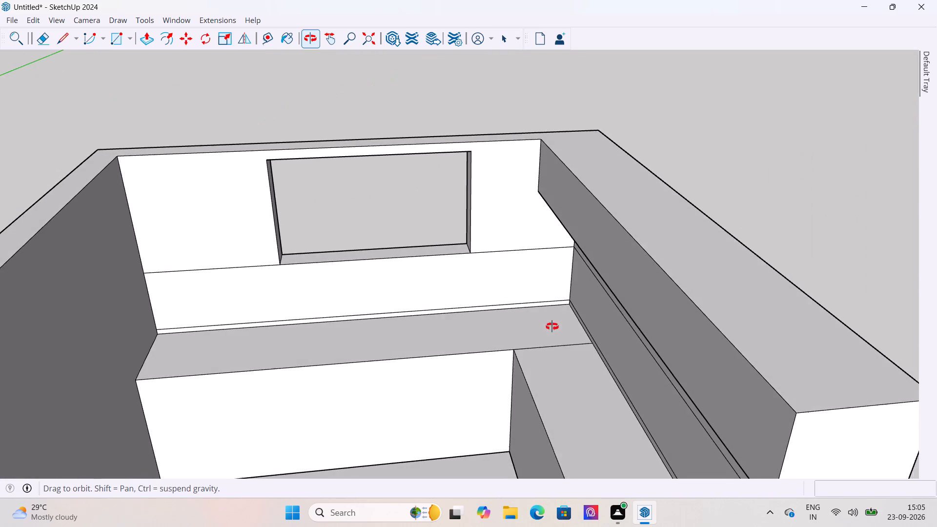
middle_click_drag(552, 326, 551, 326)
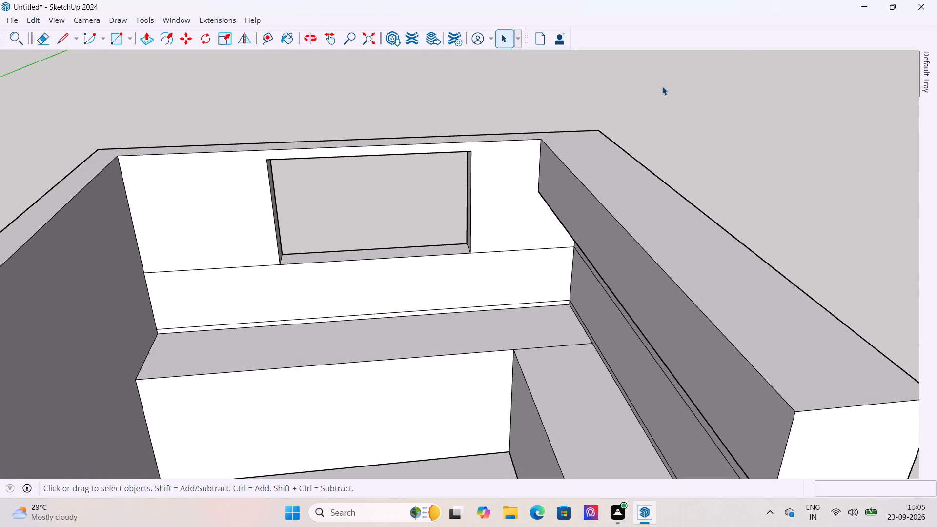
scroll(628, 98, "down", 4)
middle_click_drag(715, 137, 685, 75)
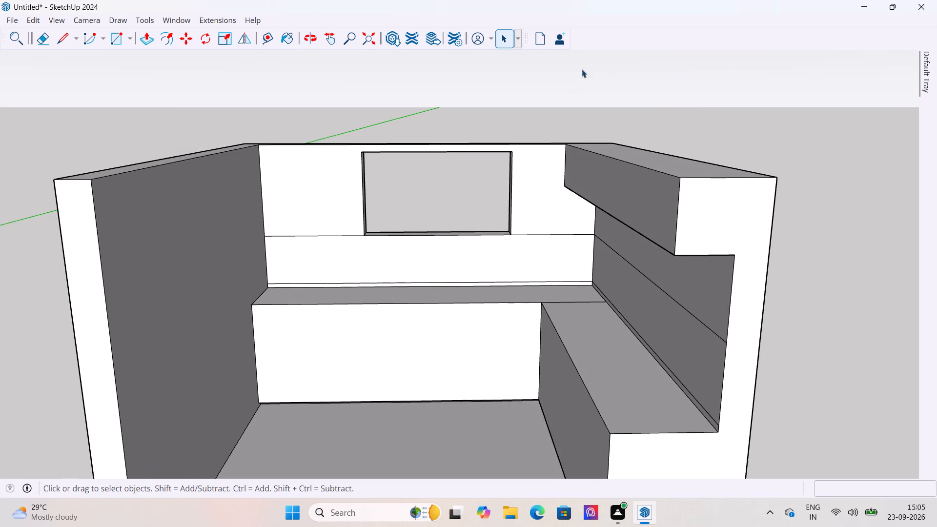
left_click(501, 39)
middle_click_drag(663, 170, 664, 137)
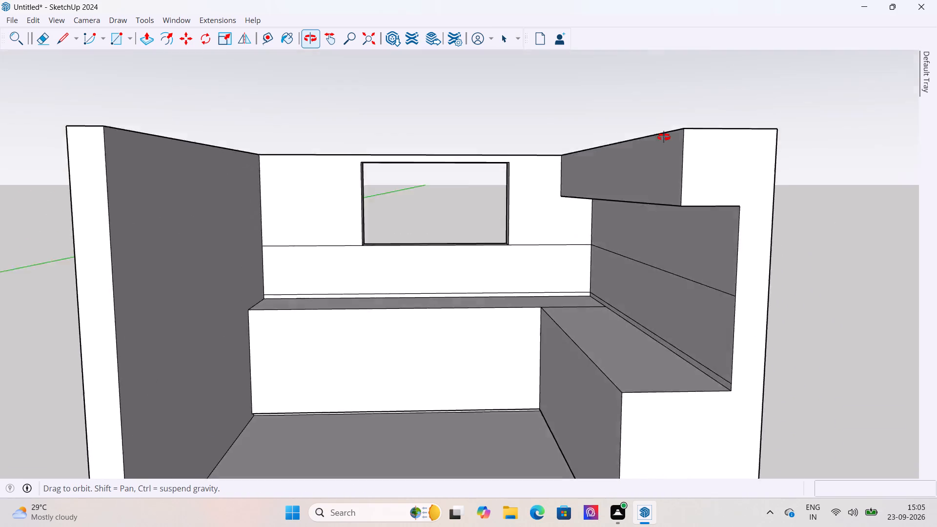
middle_click_drag(664, 137, 609, 183)
middle_click_drag(609, 183, 610, 171)
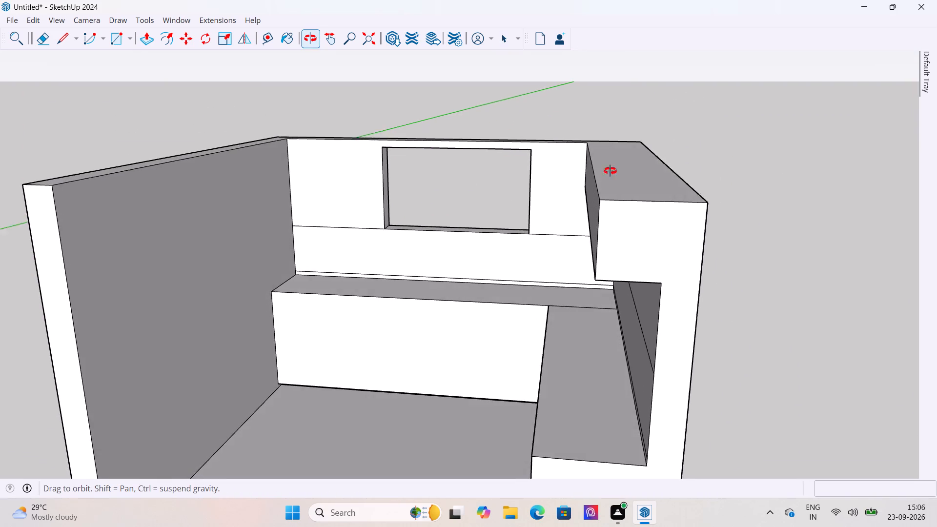
middle_click_drag(610, 171, 611, 148)
scroll(595, 172, "up", 10)
middle_click_drag(491, 233, 643, 343)
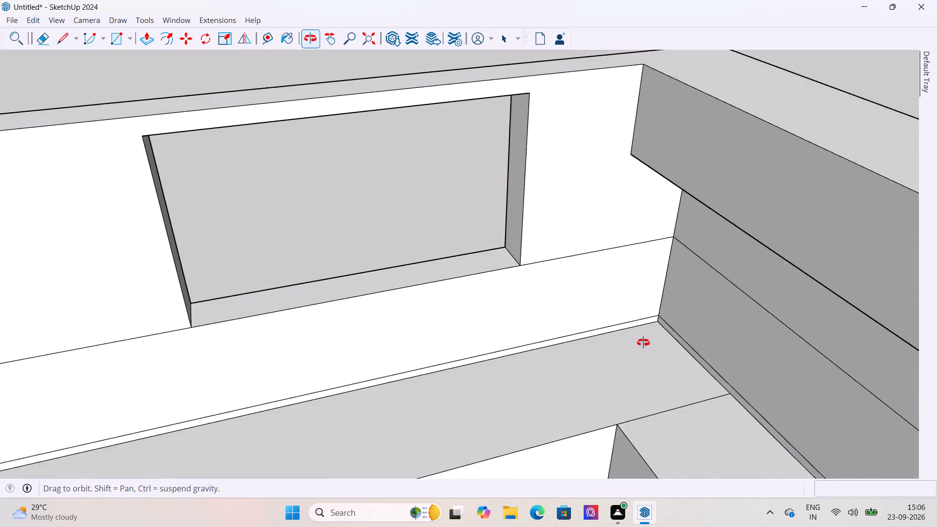
middle_click_drag(643, 343, 505, 210)
scroll(515, 223, "down", 14)
middle_click_drag(613, 265, 675, 324)
scroll(675, 324, "up", 6)
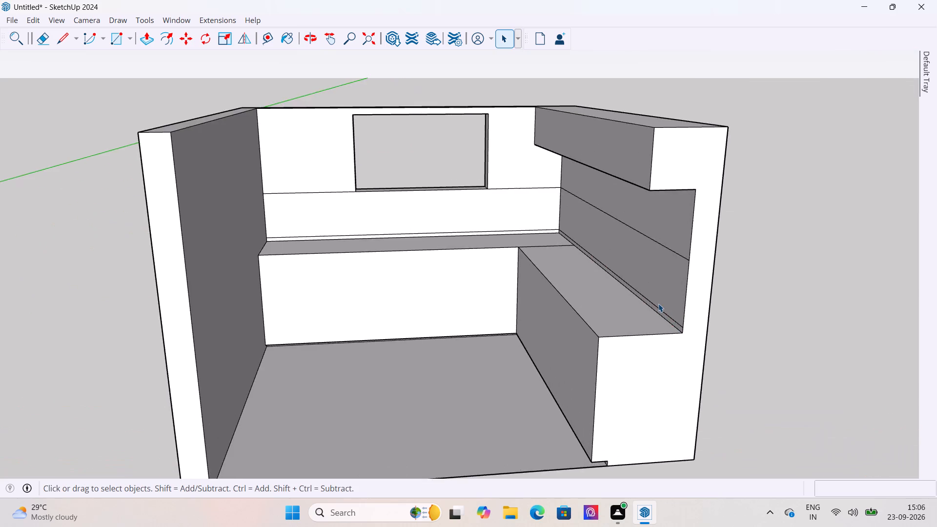
scroll(658, 304, "up", 4)
scroll(624, 301, "down", 6)
scroll(514, 280, "down", 1)
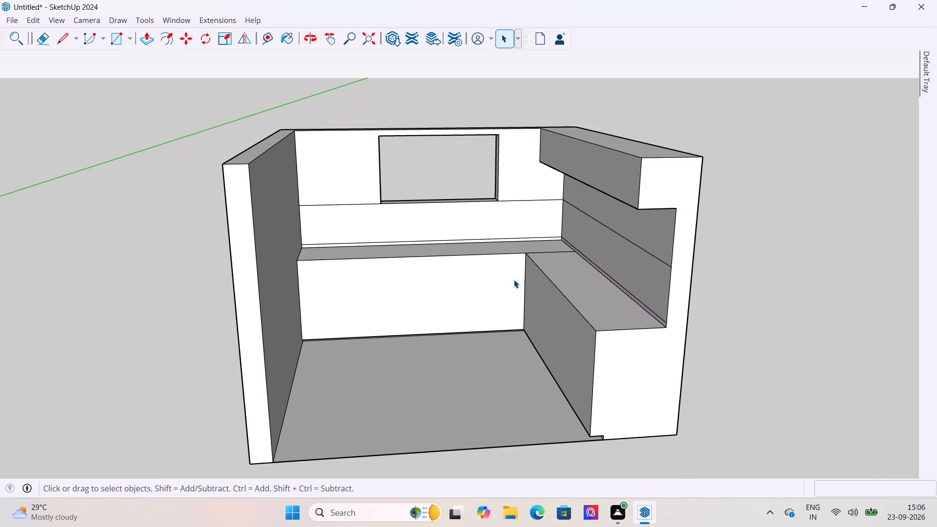
Erase the seam line where the back and side base unit tops meet, making one continuous L-shaped surface.
scroll(467, 295, "up", 5)
middle_click_drag(581, 235, 579, 329)
scroll(596, 237, "up", 12)
key("e")
left_click_drag(595, 182, 598, 194)
left_click(502, 38)
Examine the base unit tops, overhead unit and window from the room's open front.
scroll(497, 241, "down", 13)
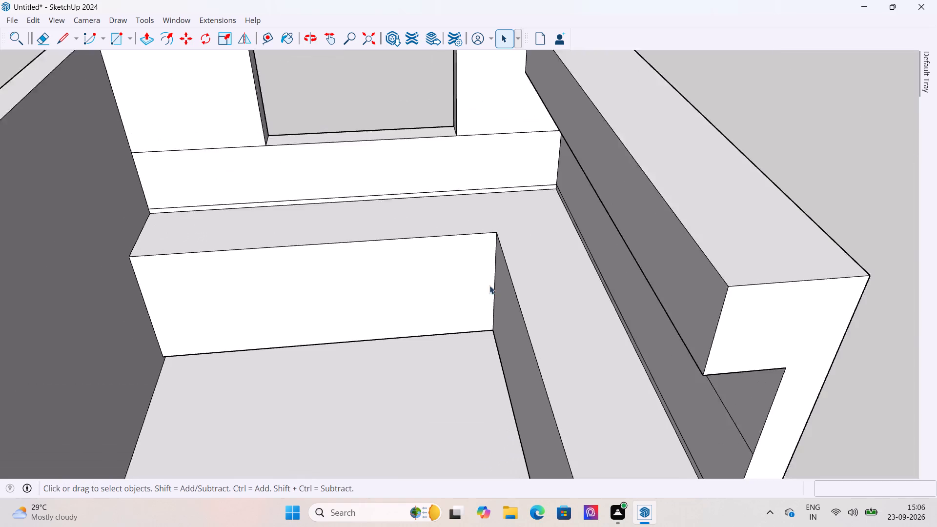
middle_click_drag(482, 309, 517, 217)
scroll(452, 323, "down", 5)
middle_click_drag(534, 322, 634, 274)
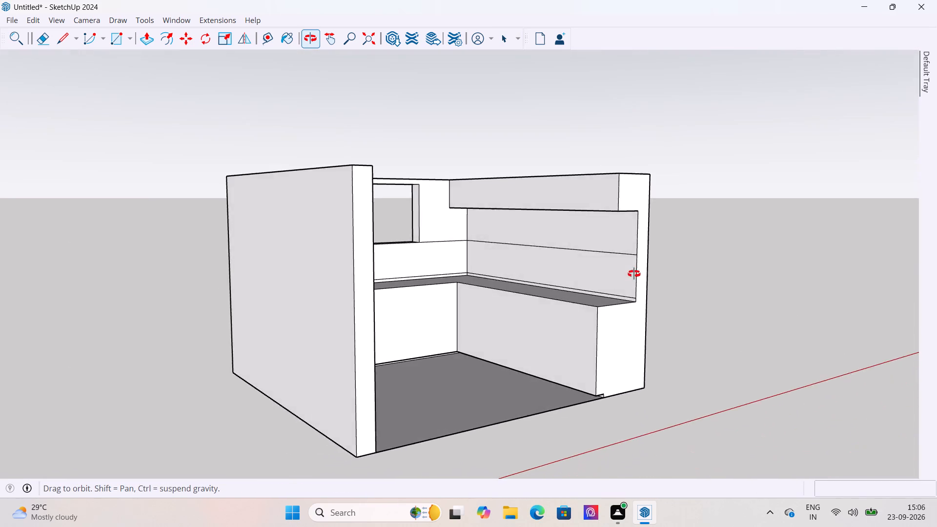
middle_click_drag(634, 274, 556, 272)
scroll(333, 280, "down", 6)
scroll(500, 271, "up", 11)
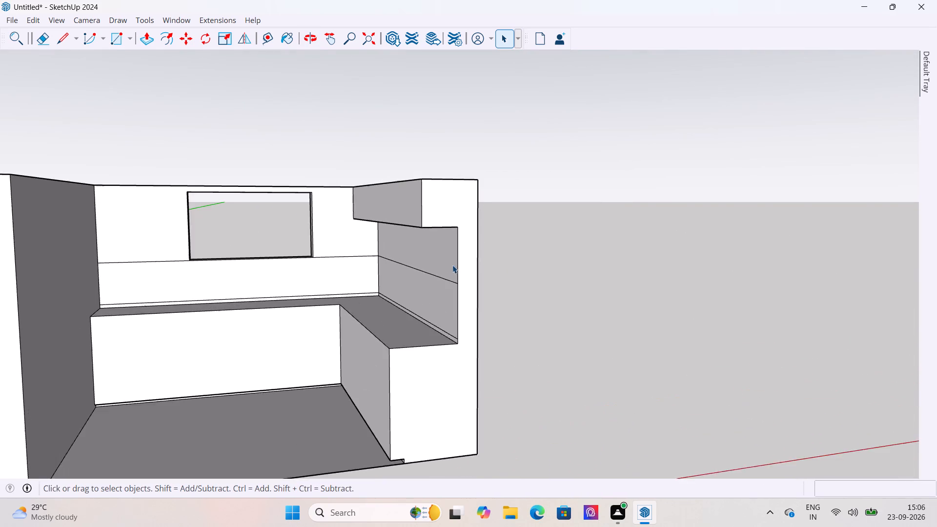
middle_click_drag(452, 265, 472, 288)
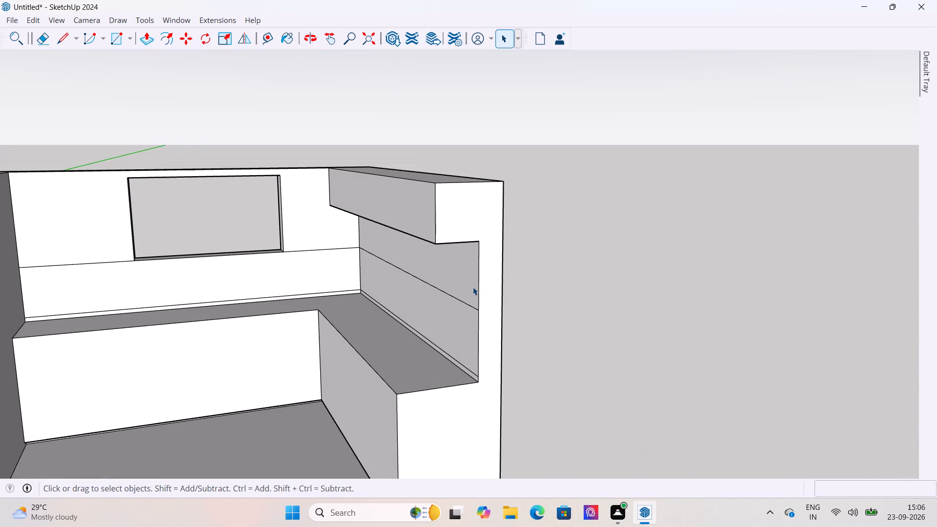
Draw a rectangle about 3' 10" by 2' 1" on the side wall just beneath the overhead unit, crossing the horizontal wall line.
middle_click_drag(410, 306, 591, 275)
scroll(430, 251, "up", 5)
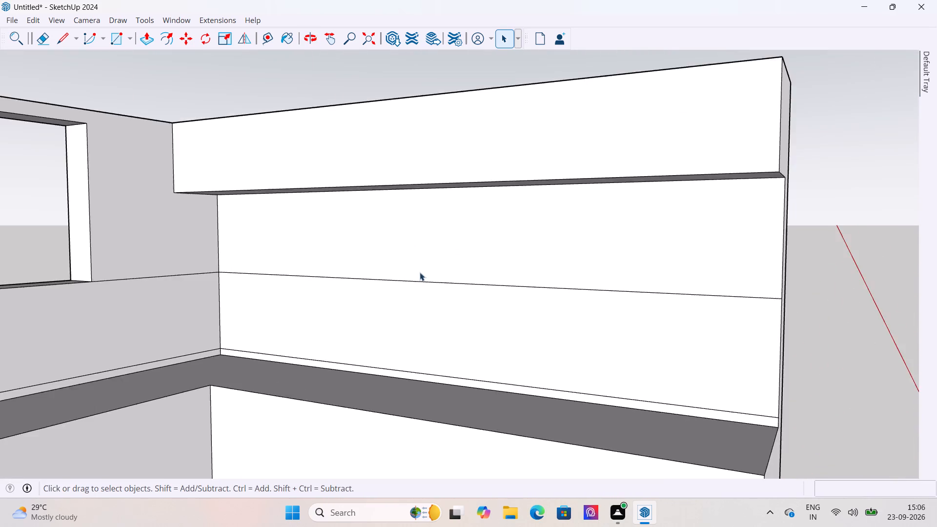
middle_click_drag(431, 281, 460, 280)
scroll(460, 280, "up", 5)
middle_click_drag(504, 303, 570, 314)
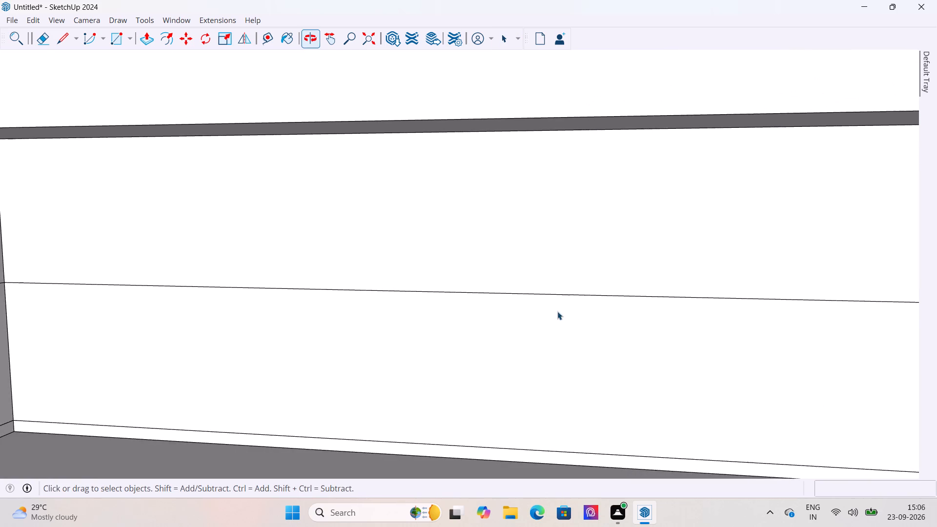
scroll(498, 300, "down", 3)
middle_click_drag(511, 302, 525, 301)
key("r")
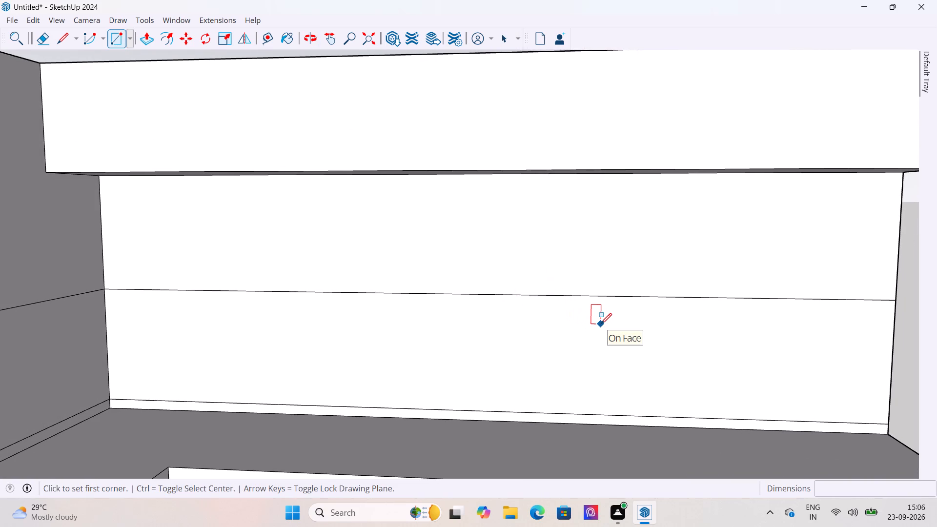
scroll(533, 363, "down", 2)
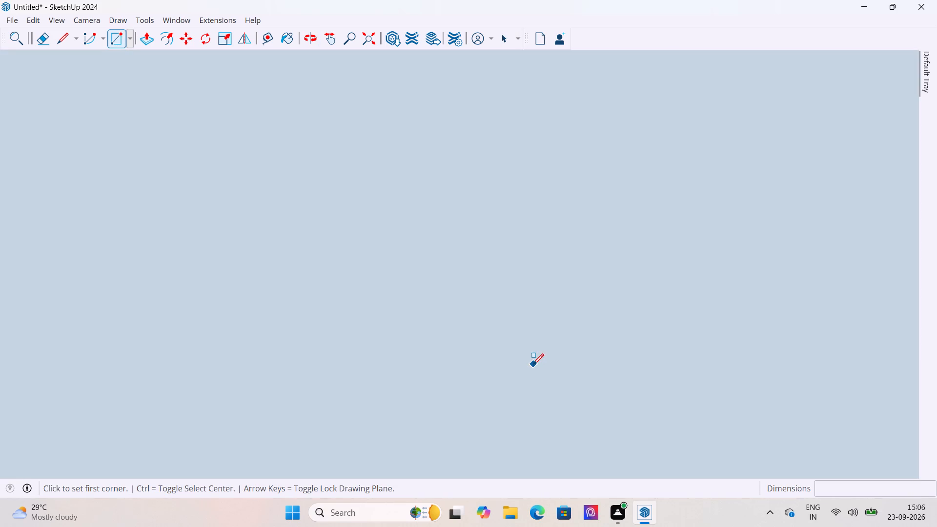
scroll(532, 363, "up", 13)
scroll(448, 291, "down", 3)
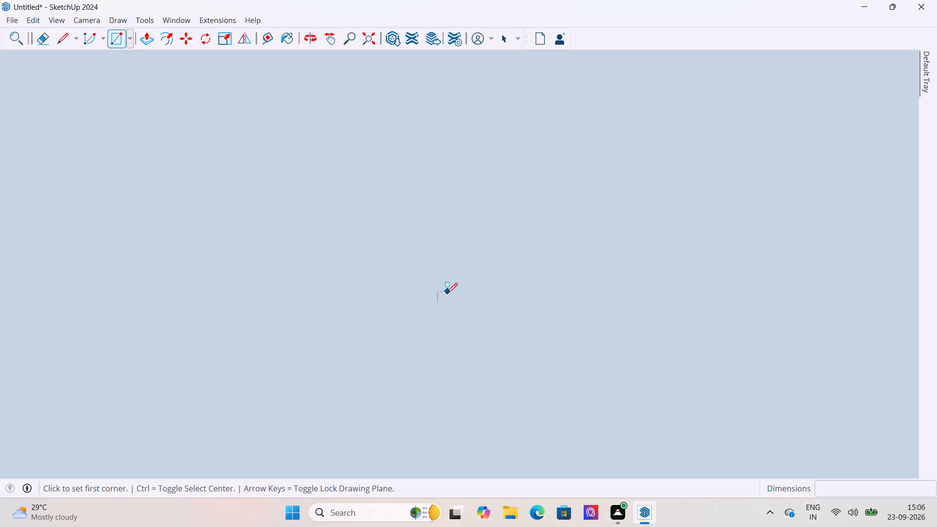
scroll(447, 294, "down", 20)
scroll(447, 294, "down", 20)
scroll(447, 294, "down", 12)
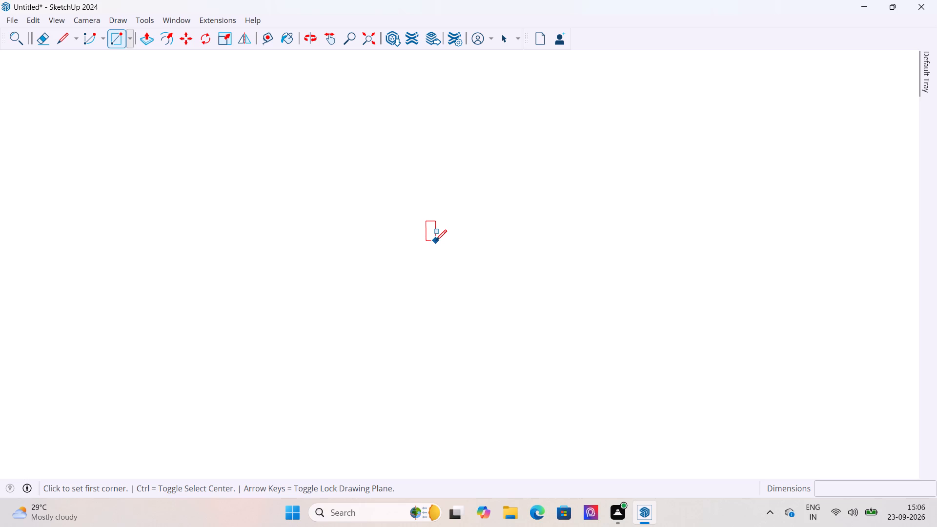
scroll(436, 241, "down", 8)
scroll(437, 234, "down", 14)
scroll(437, 234, "down", 20)
scroll(437, 234, "down", 20)
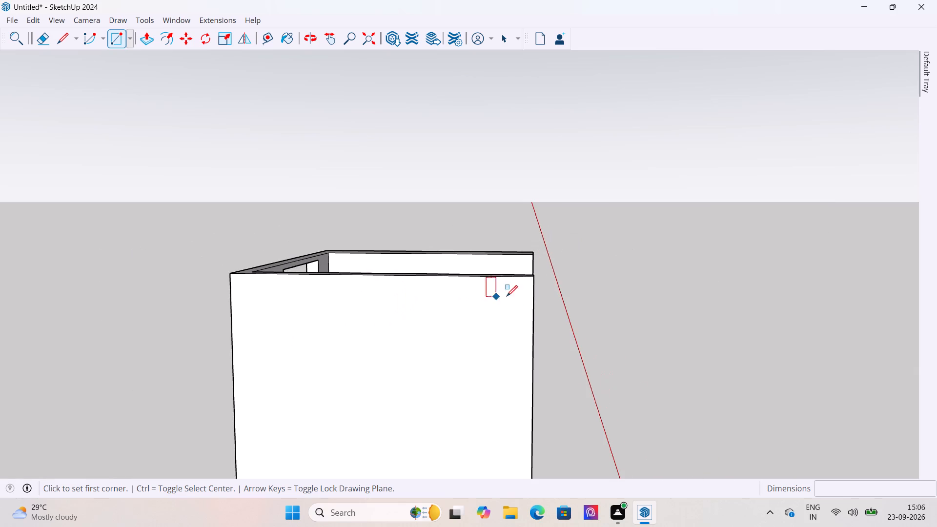
middle_click_drag(566, 325, 480, 324)
scroll(480, 324, "up", 11)
middle_click_drag(495, 320, 522, 336)
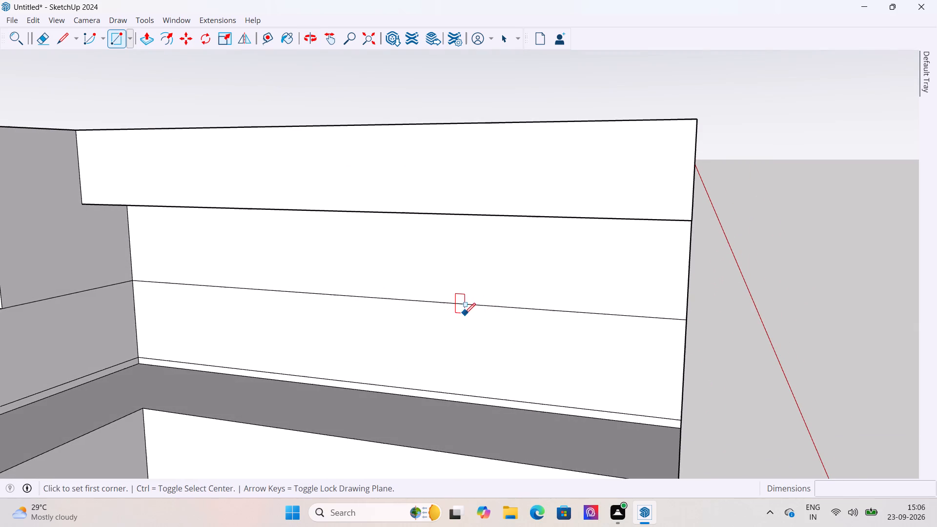
middle_click_drag(493, 305, 473, 313)
scroll(471, 313, "up", 5)
middle_click_drag(471, 315, 507, 304)
left_click(488, 311)
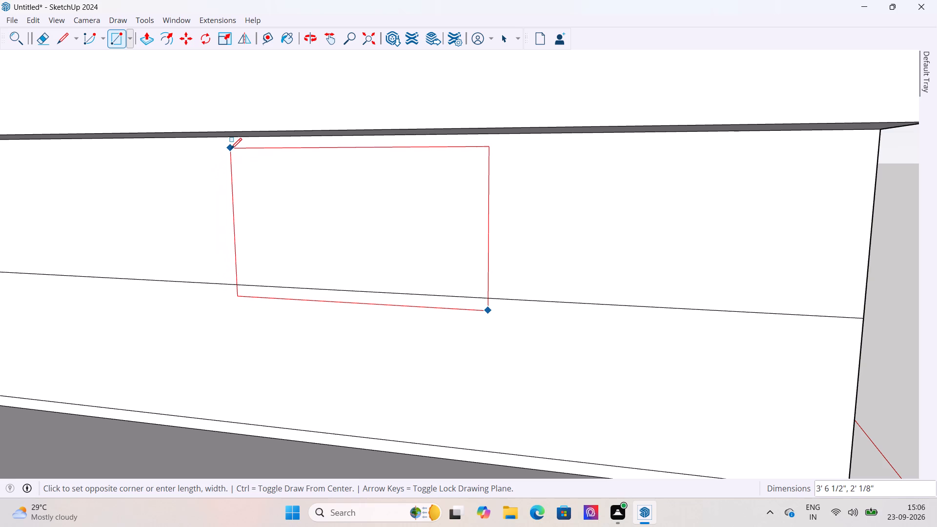
left_click(212, 145)
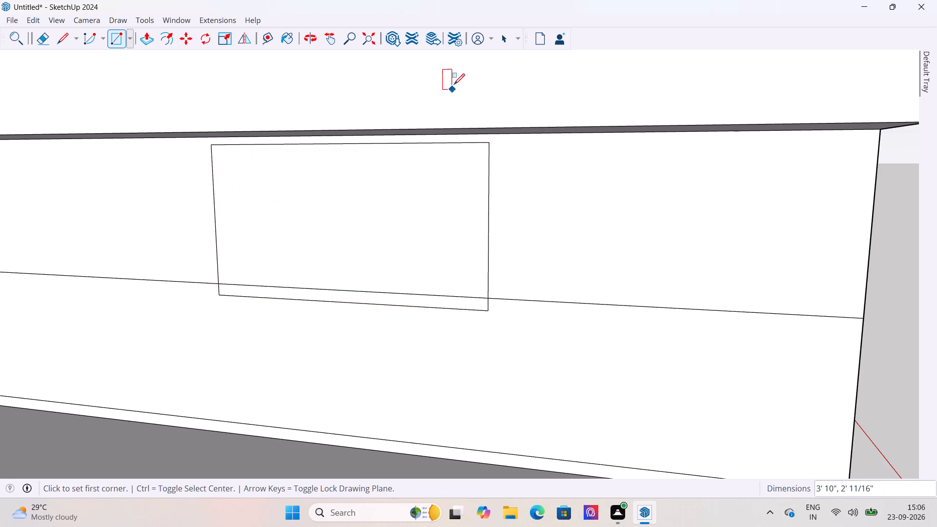
Erase the segment of the horizontal wall line that runs inside the rectangle beneath the overhead unit.
left_click_drag(503, 43, 500, 59)
scroll(240, 362, "down", 6)
scroll(375, 330, "up", 4)
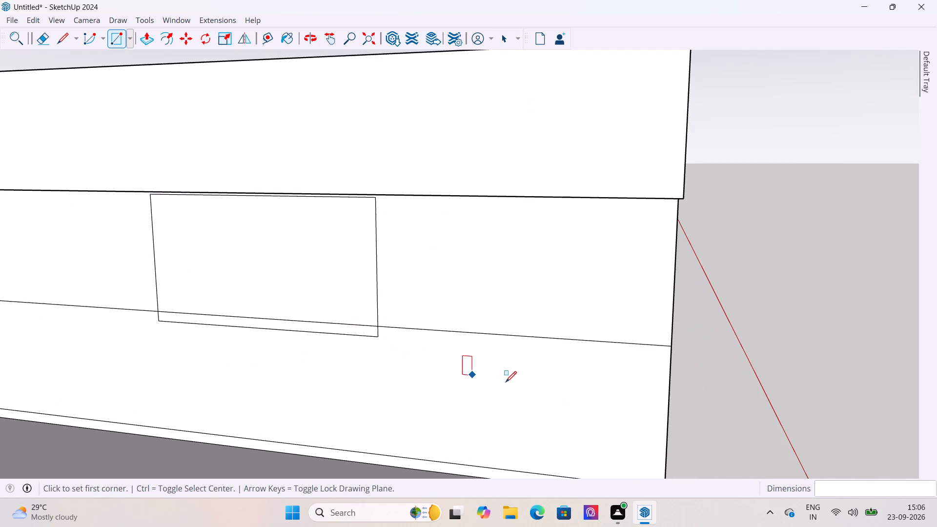
scroll(300, 337, "up", 4)
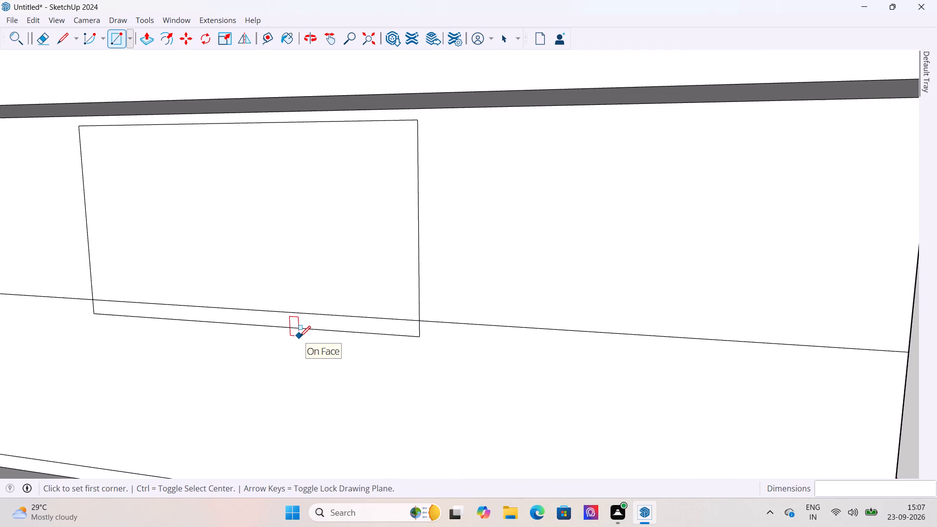
key("e")
left_click_drag(301, 318, 306, 297)
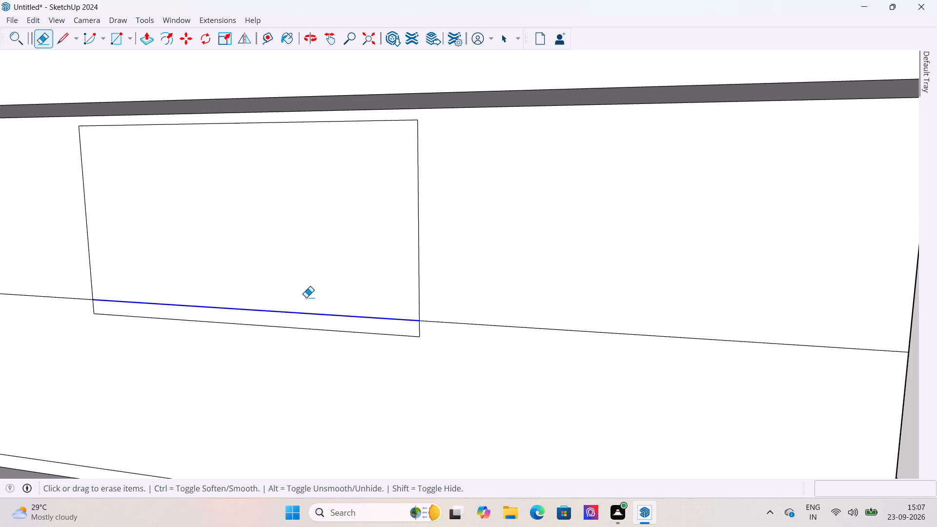
left_click_drag(500, 44, 500, 49)
scroll(432, 294, "down", 4)
double_click(507, 39)
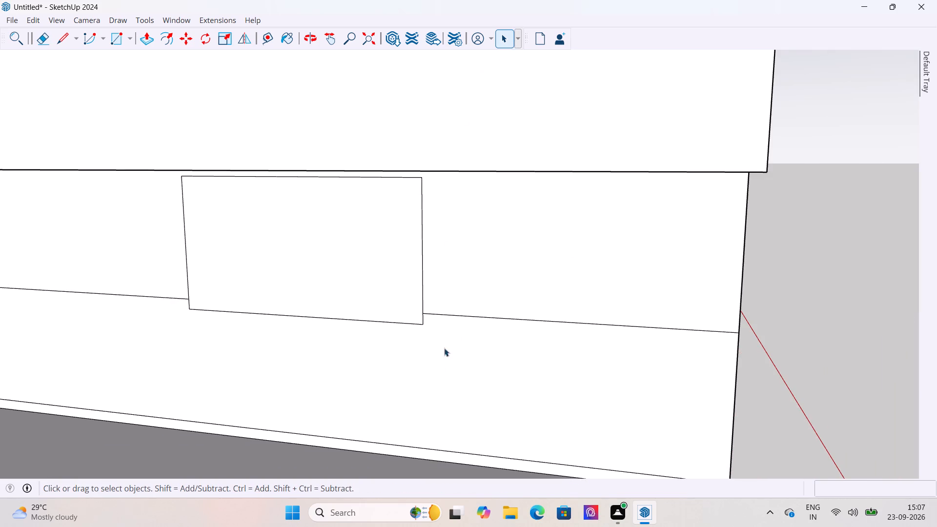
Push the rectangle beneath the overhead unit 9" through the side wall to cut a window opening.
scroll(436, 365, "down", 4)
middle_click_drag(447, 361, 420, 370)
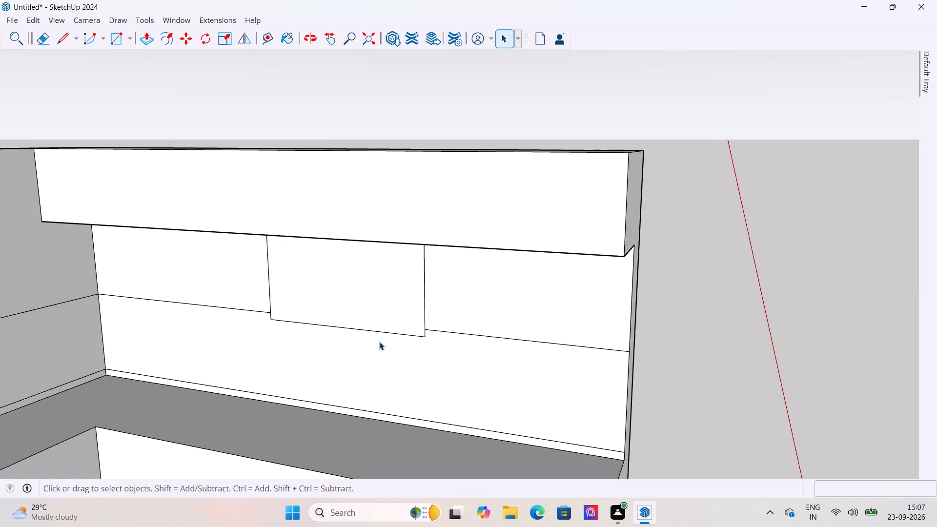
key("p")
scroll(367, 383, "down", 3)
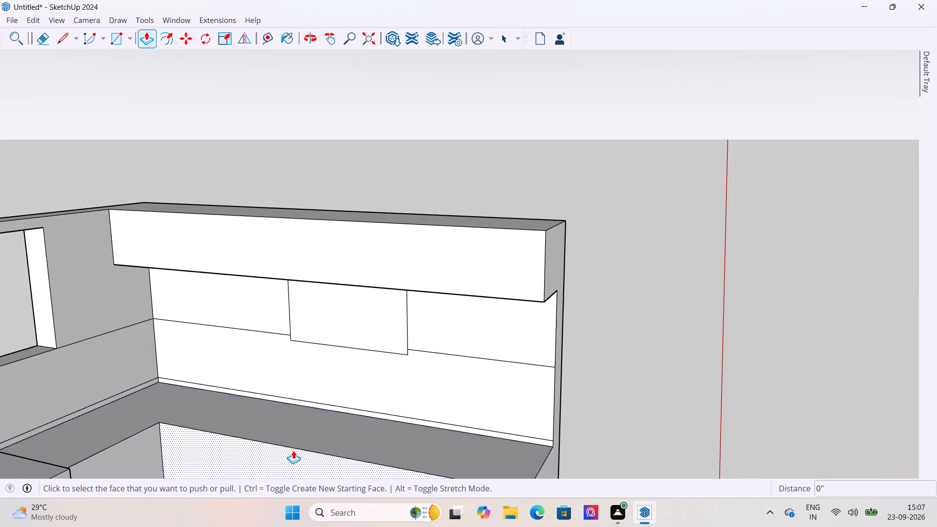
scroll(195, 460, "down", 4)
scroll(347, 305, "up", 2)
scroll(321, 258, "up", 6)
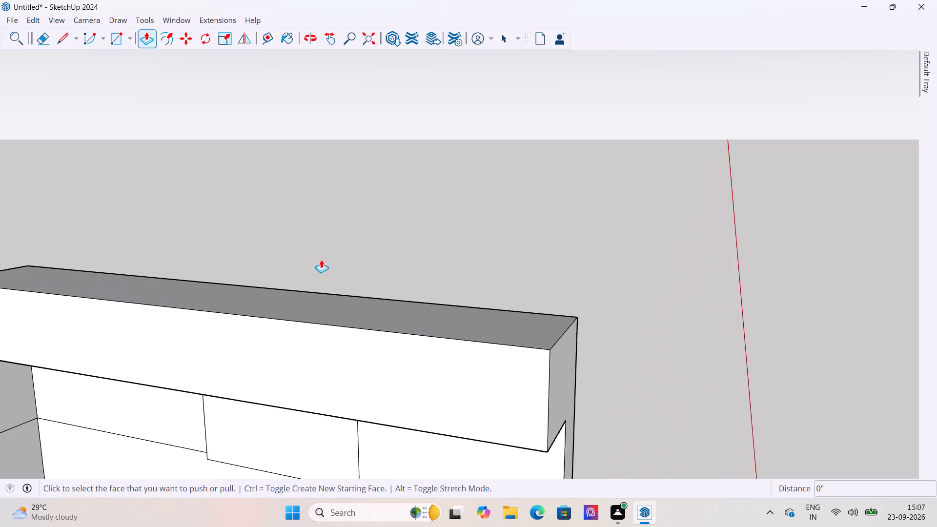
left_click_drag(306, 452, 422, 304)
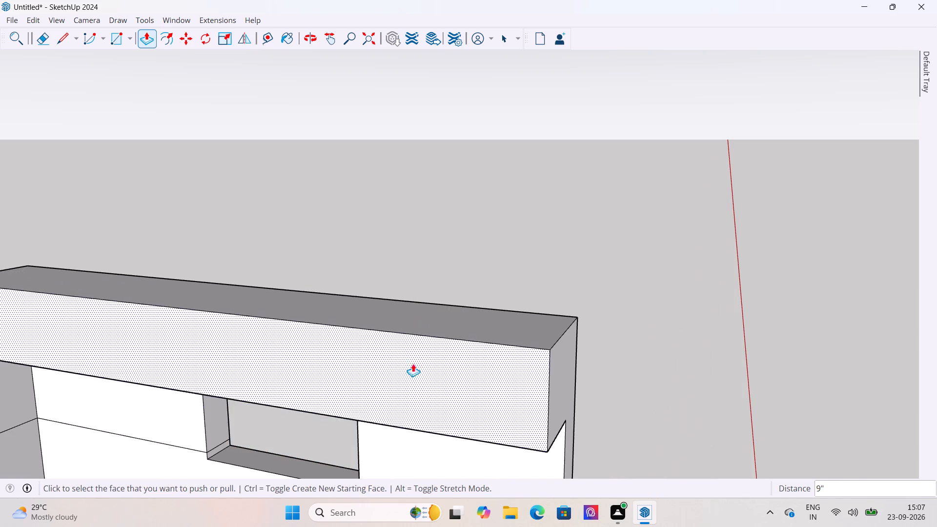
middle_click_drag(389, 430, 398, 393)
left_click(504, 38)
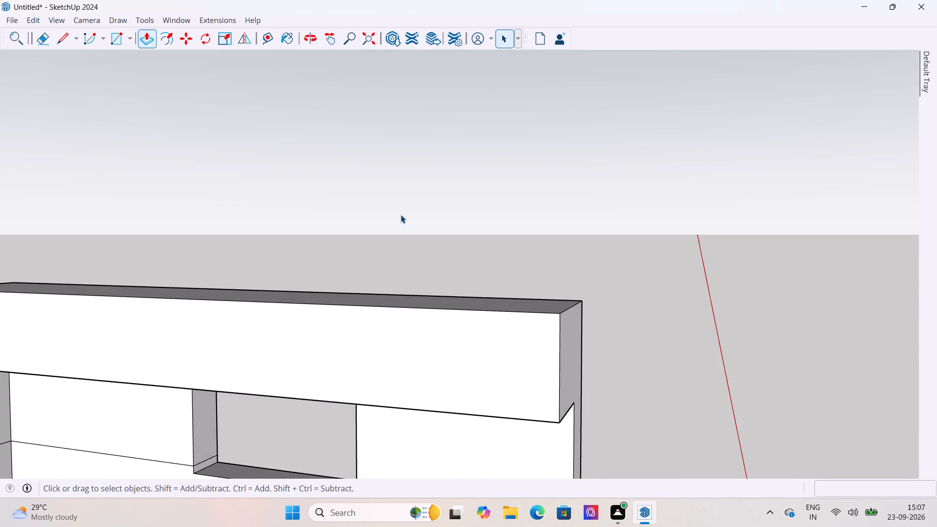
Examine the side wall's window opening beneath the overhead unit from the room's open front and close up.
scroll(398, 222, "down", 10)
scroll(388, 327, "down", 3)
middle_click_drag(500, 381, 377, 377)
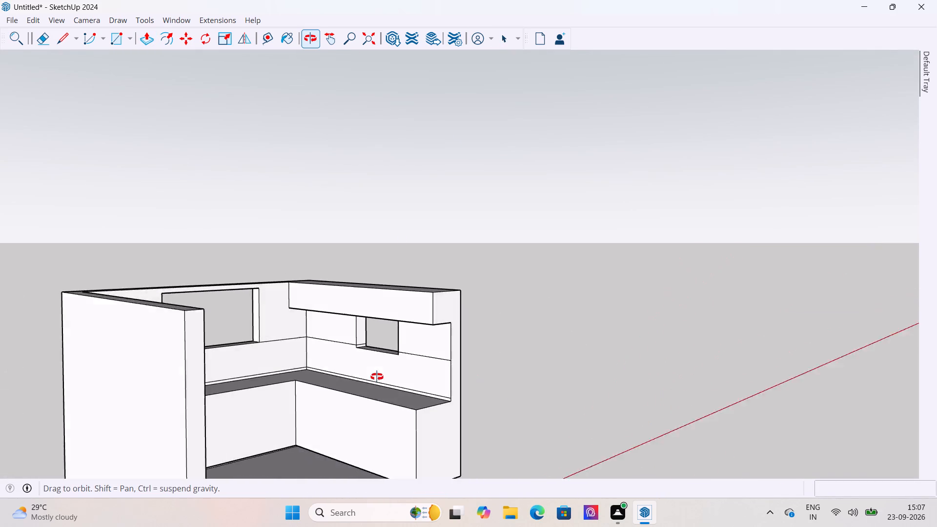
middle_click_drag(377, 377, 380, 365)
scroll(380, 365, "up", 7)
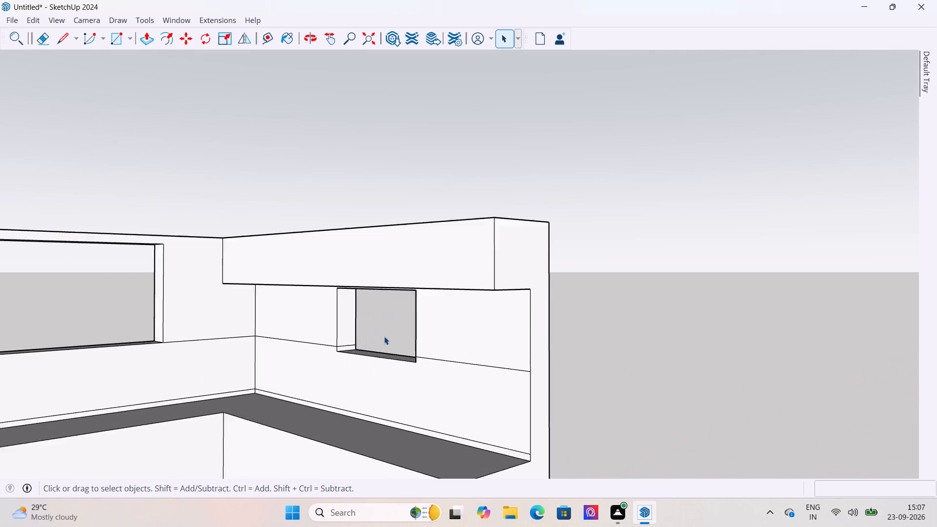
scroll(384, 336, "up", 2)
scroll(378, 411, "up", 5)
middle_click_drag(379, 402, 407, 393)
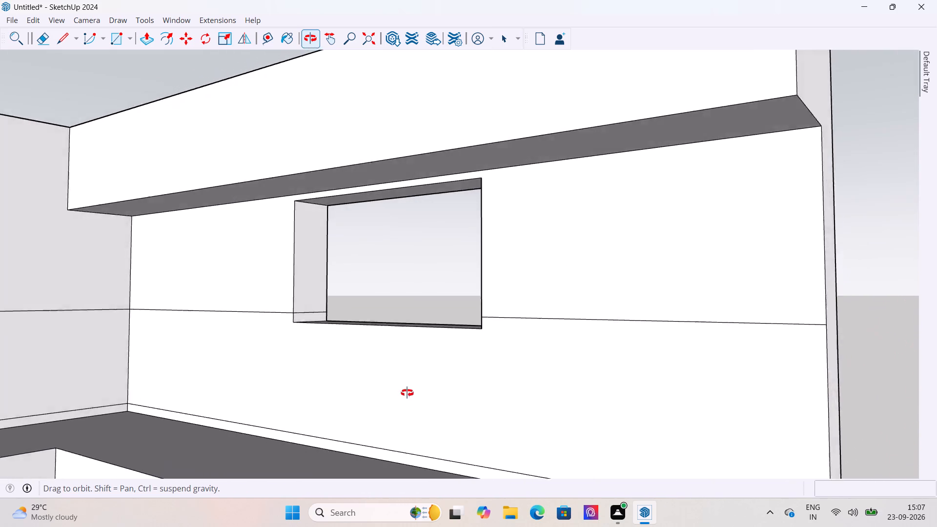
middle_click_drag(407, 393, 281, 402)
scroll(324, 385, "down", 13)
scroll(354, 415, "up", 6)
scroll(372, 393, "down", 7)
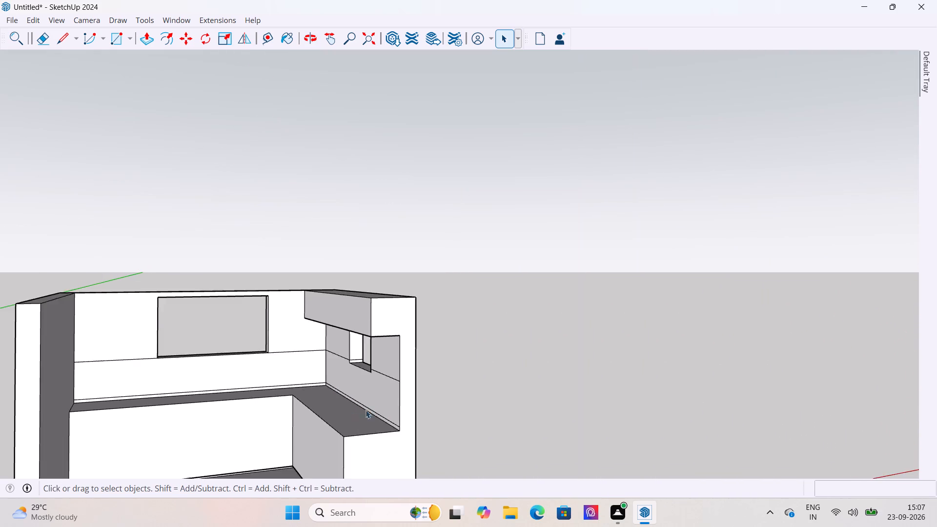
Erase the horizontal line segments on both sides of the back wall's window opening.
middle_click_drag(321, 418, 209, 382)
scroll(209, 382, "up", 10)
middle_click_drag(237, 419, 249, 431)
scroll(250, 426, "down", 1)
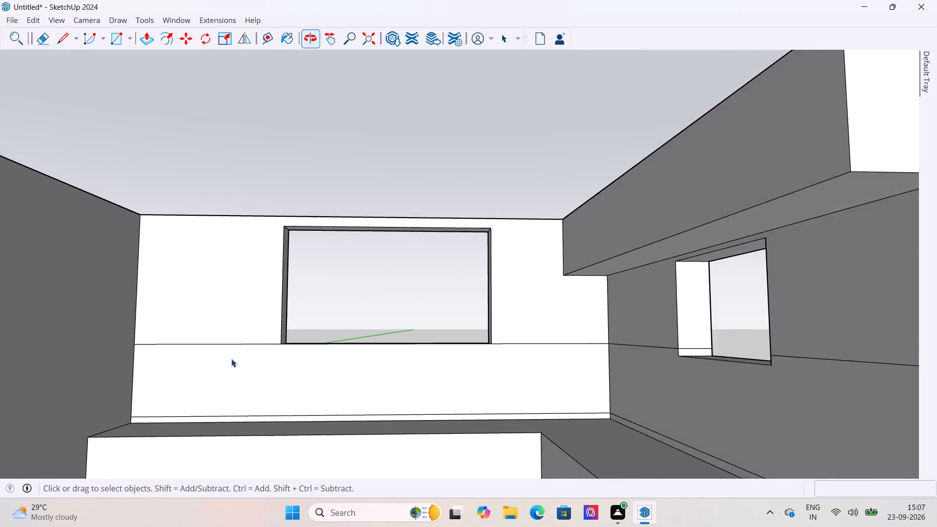
scroll(226, 339, "up", 5)
key("e")
left_click_drag(238, 323, 233, 392)
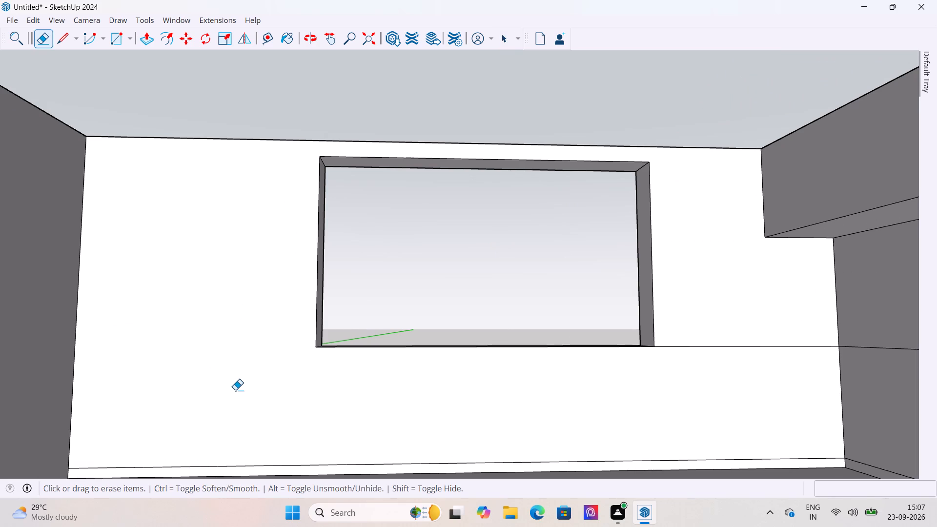
left_click_drag(693, 332, 693, 366)
Erase the horizontal line segments on both sides of the side wall's window opening.
scroll(340, 345, "down", 13)
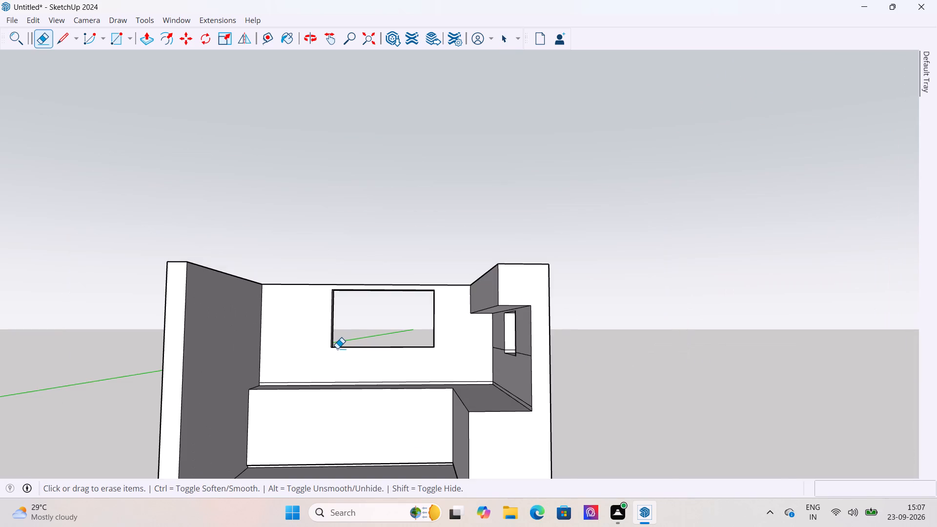
scroll(337, 348, "down", 5)
middle_click_drag(329, 394, 540, 406)
scroll(505, 369, "up", 11)
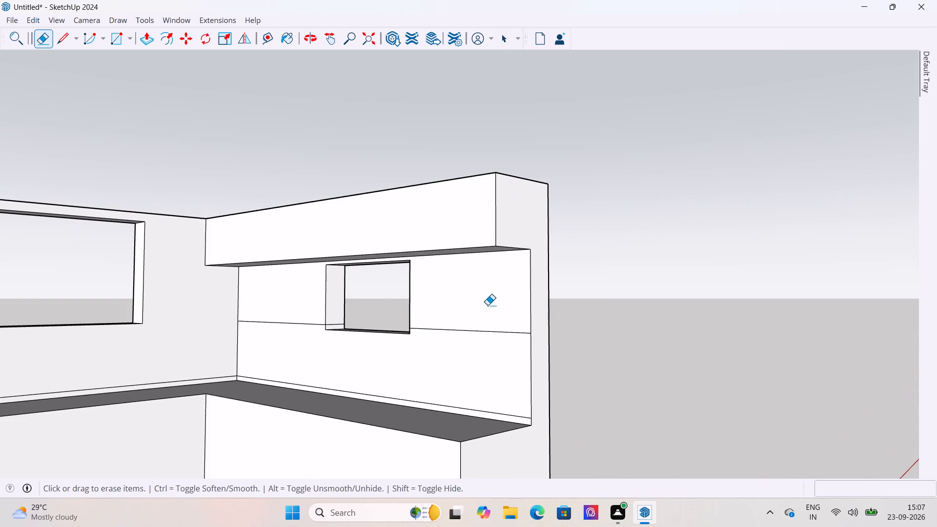
left_click_drag(488, 306, 484, 354)
left_click_drag(286, 315, 289, 348)
Erase the leftover short lines on both inner side faces of the side wall's window opening.
scroll(321, 337, "up", 10)
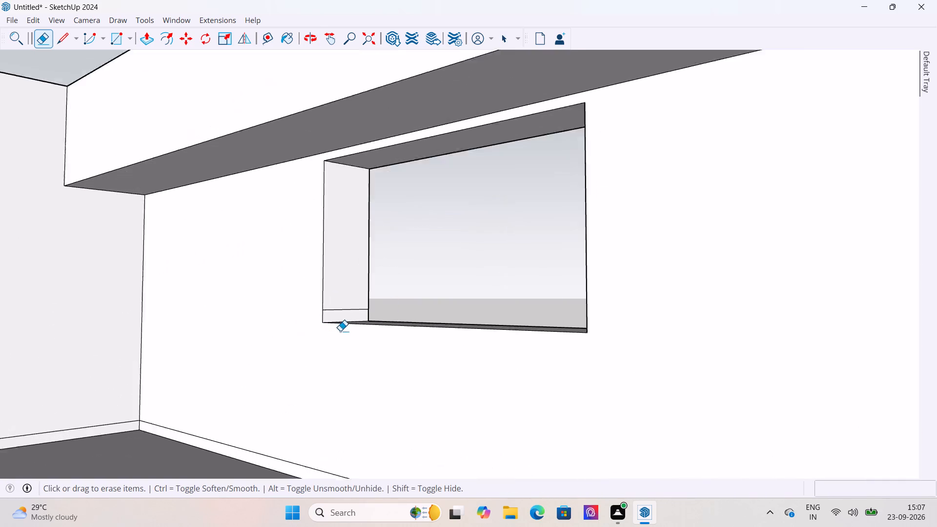
scroll(340, 331, "up", 1)
left_click_drag(352, 314, 351, 304)
middle_click_drag(388, 372, 666, 405)
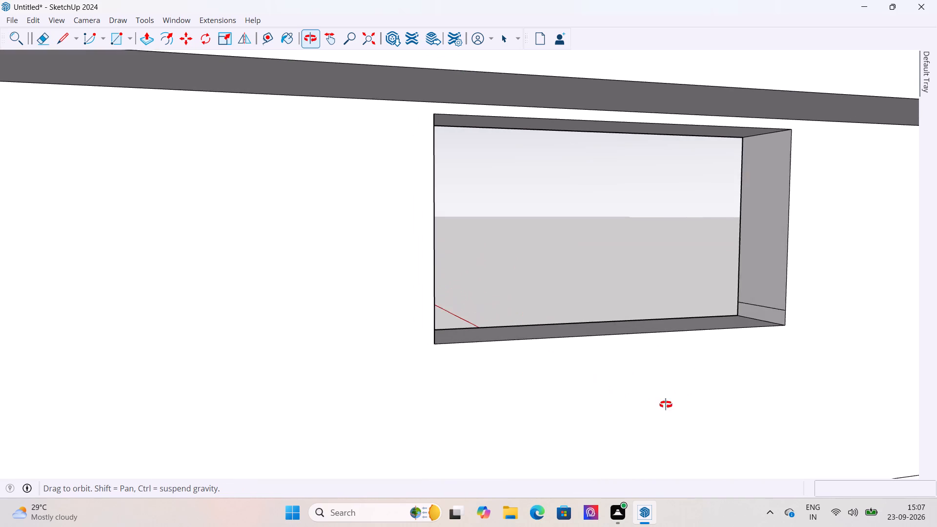
middle_click_drag(666, 405, 667, 401)
left_click_drag(767, 296, 769, 307)
scroll(632, 305, "down", 9)
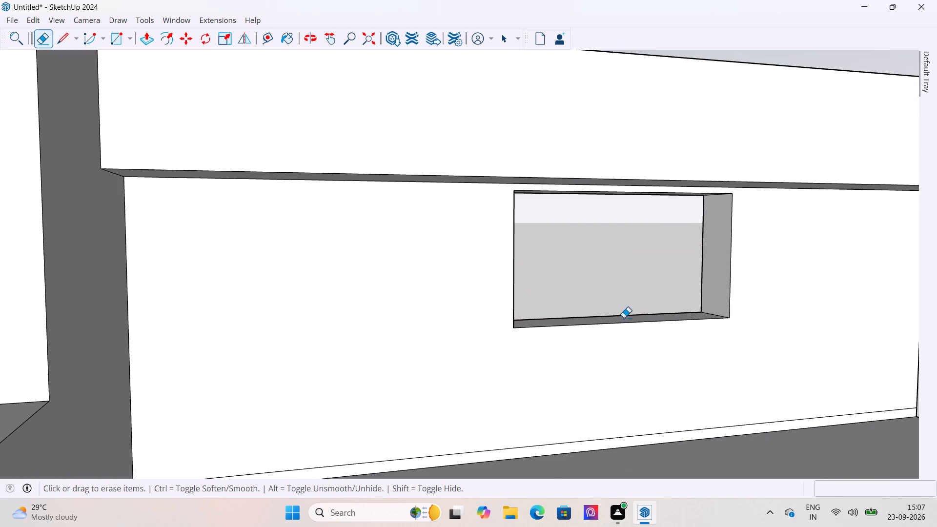
Examine both window openings, the cleaned walls and the L-shaped base units from around the room's open front.
scroll(624, 318, "down", 2)
middle_click_drag(657, 328, 398, 351)
scroll(398, 353, "down", 20)
scroll(398, 353, "down", 12)
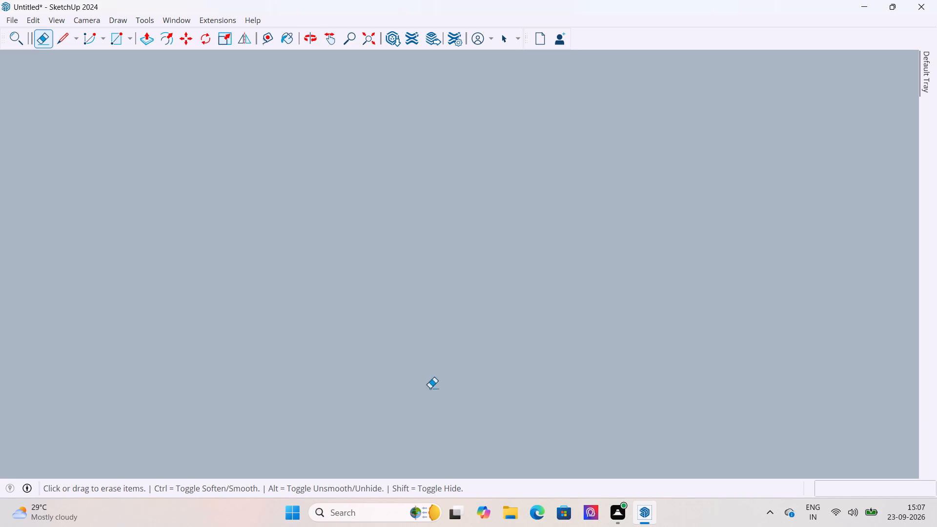
scroll(430, 388, "down", 17)
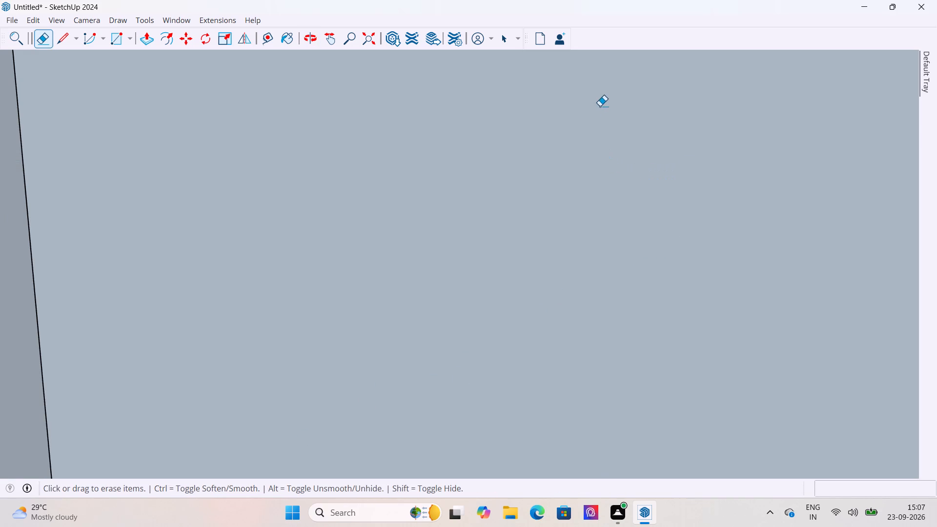
scroll(475, 276, "down", 20)
scroll(475, 276, "down", 15)
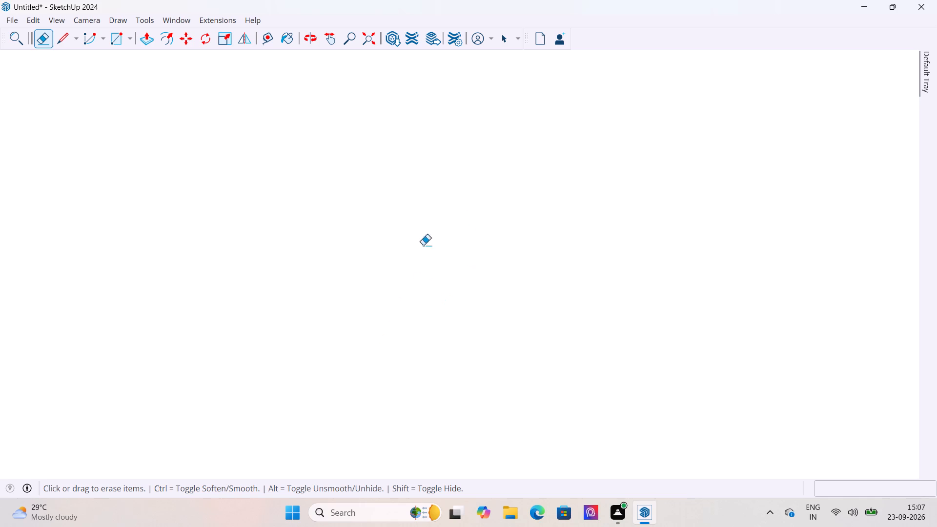
scroll(423, 245, "down", 20)
scroll(423, 245, "down", 19)
middle_click_drag(580, 344, 496, 336)
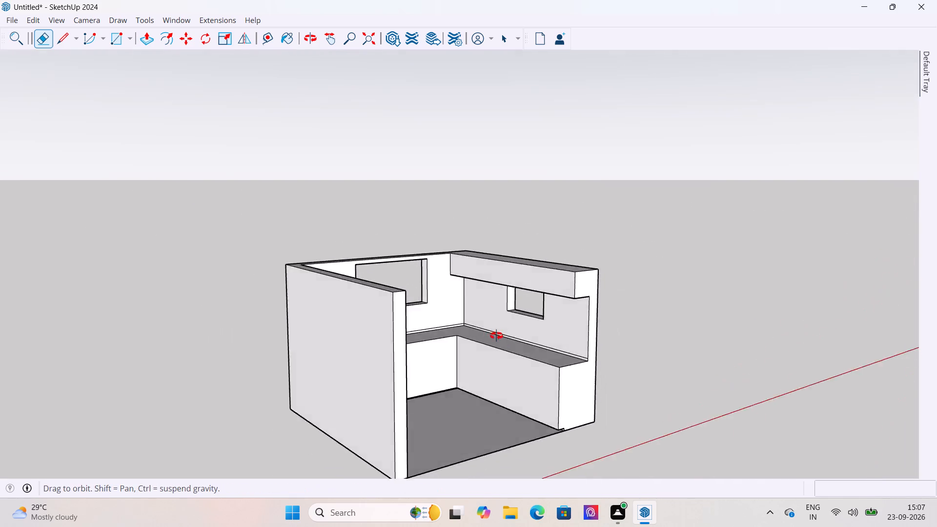
middle_click_drag(496, 336, 435, 322)
scroll(488, 333, "up", 11)
middle_click_drag(428, 312, 325, 318)
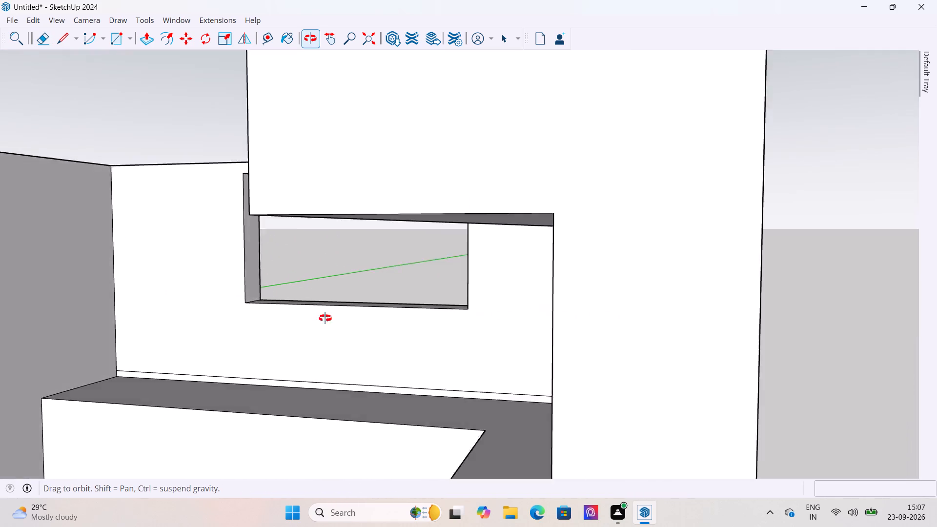
middle_click_drag(325, 318, 356, 300)
left_click(499, 37)
scroll(312, 213, "down", 5)
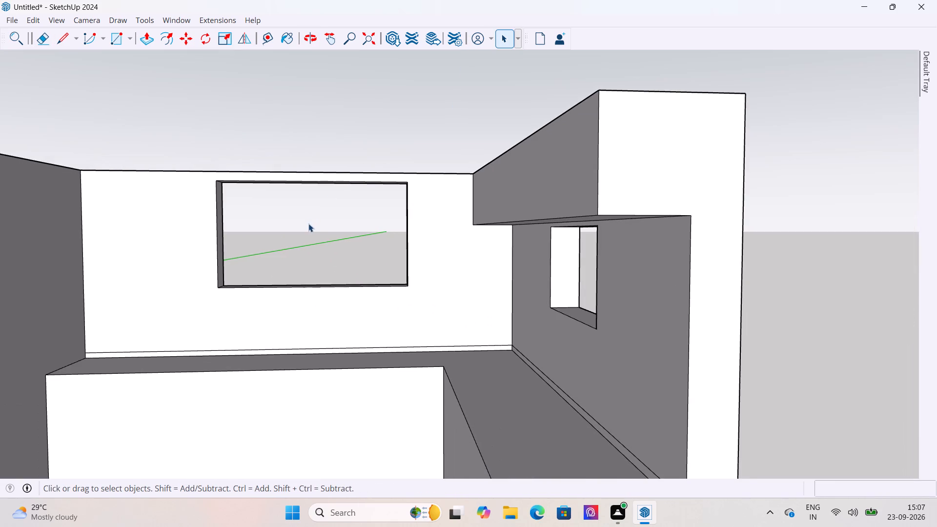
scroll(312, 227, "down", 1)
middle_click_drag(319, 233, 369, 274)
scroll(372, 275, "down", 7)
middle_click_drag(456, 300, 377, 263)
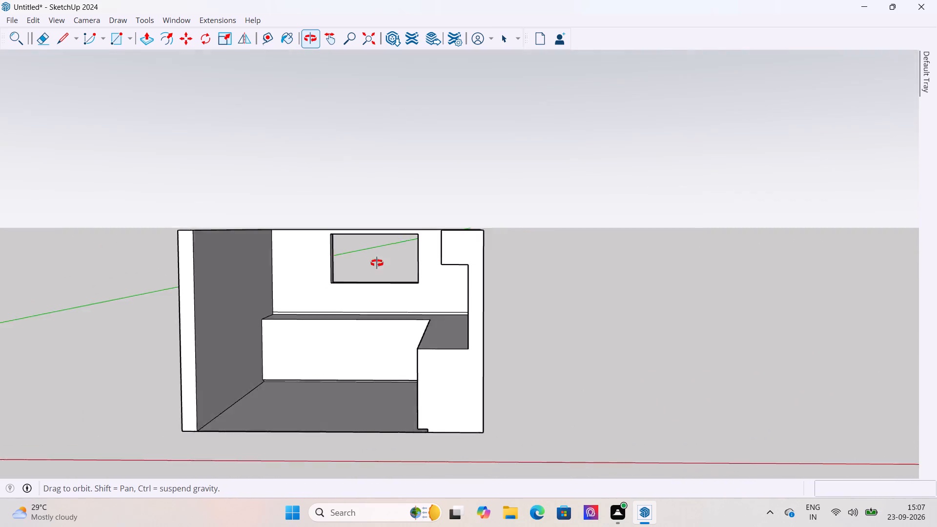
middle_click_drag(377, 263, 392, 261)
scroll(393, 249, "up", 6)
scroll(408, 363, "down", 4)
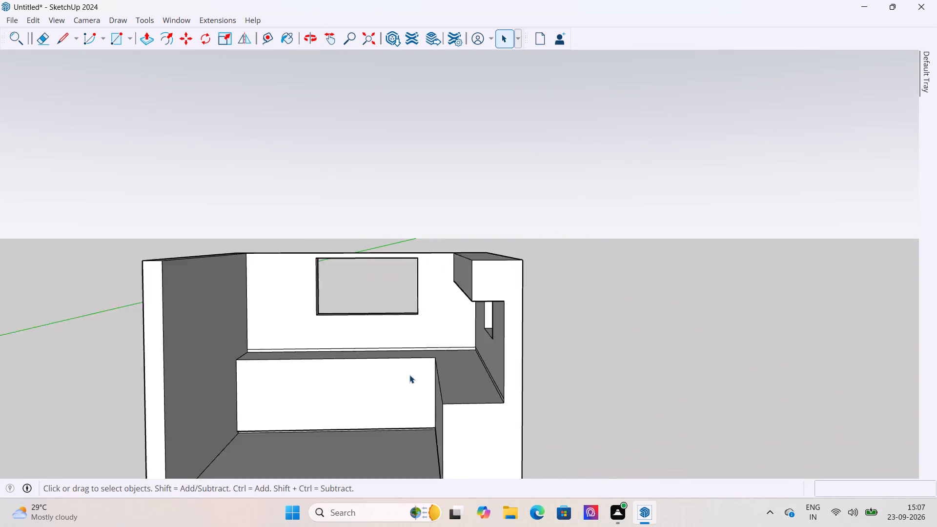
scroll(409, 375, "down", 1)
middle_click_drag(407, 371, 466, 366)
scroll(501, 404, "up", 5)
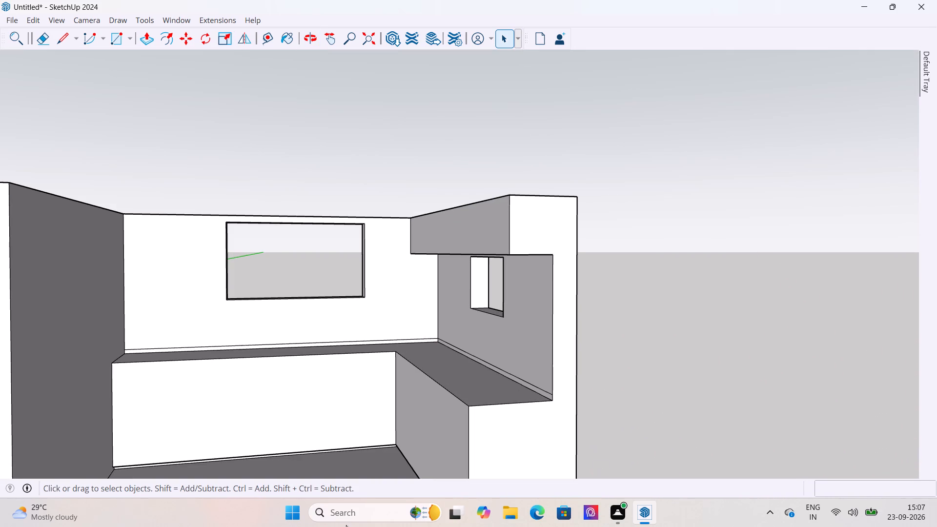
Open Google Chrome and search Google for "3dwarehouse".
left_click(297, 506)
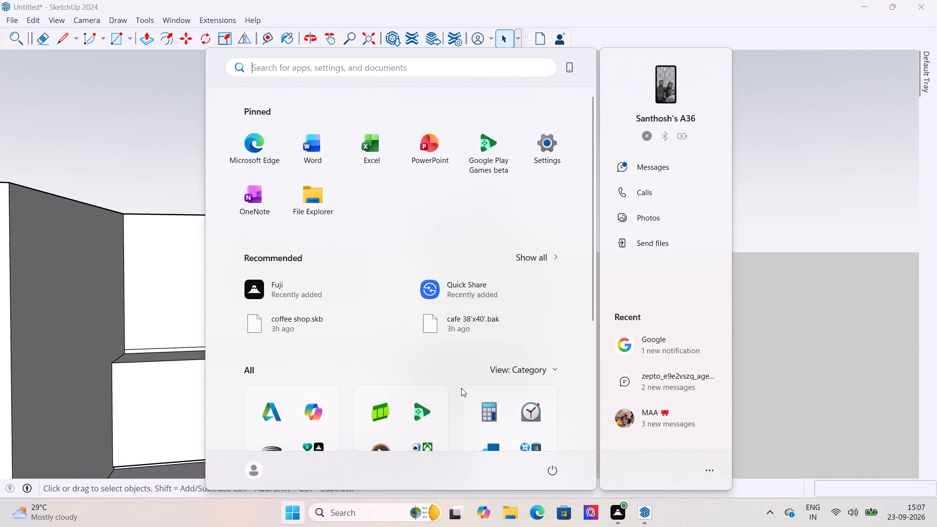
scroll(454, 434, "down", 5)
left_click(307, 385)
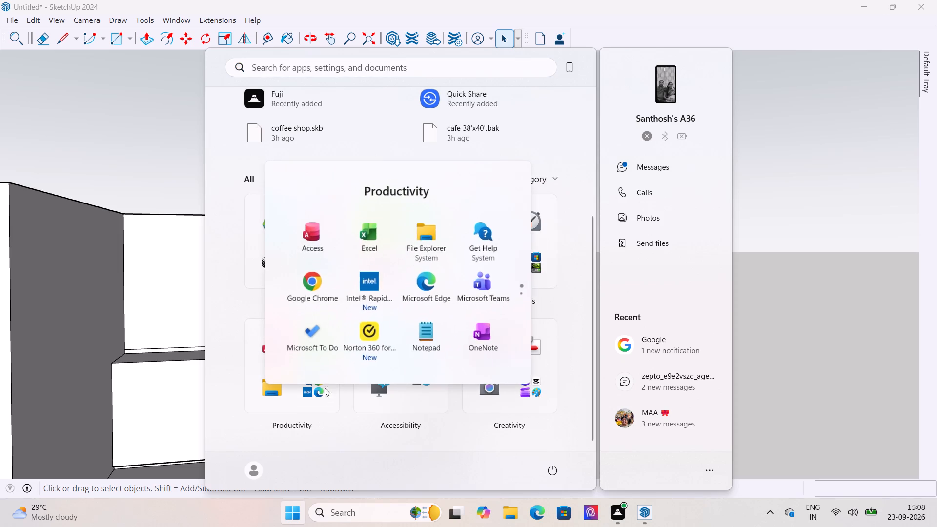
left_click(316, 278)
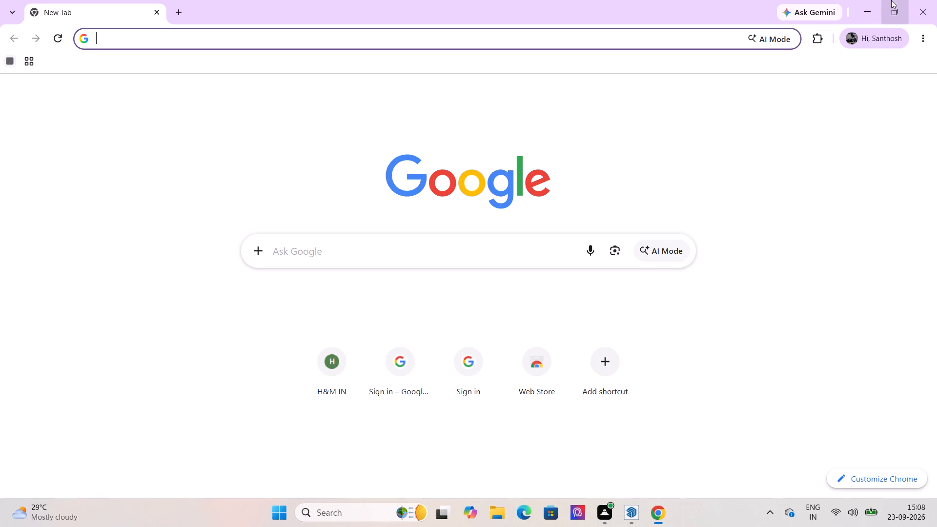
left_click(519, 245)
left_click(318, 284)
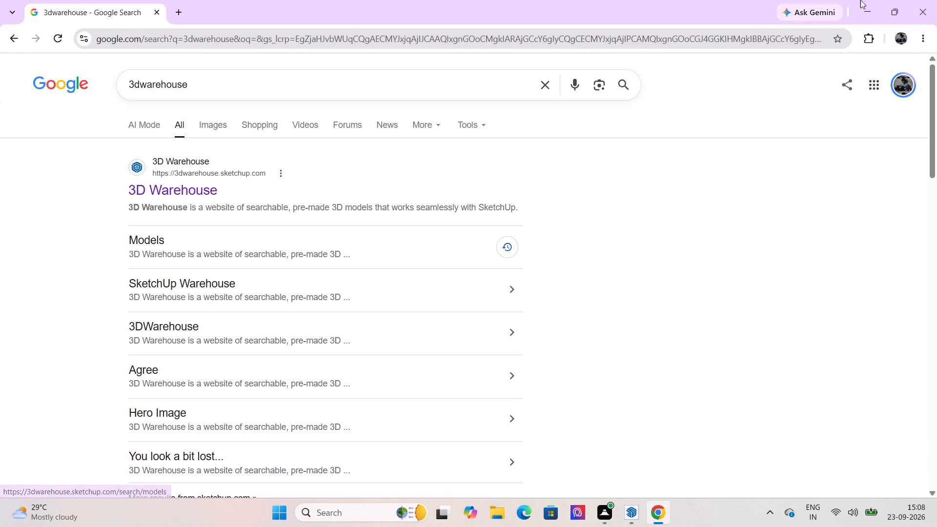
Switch back to SketchUp and examine the room from the window side and the back base unit up close.
left_click(628, 512)
scroll(591, 325, "down", 5)
middle_click_drag(609, 358, 420, 387)
scroll(440, 385, "up", 4)
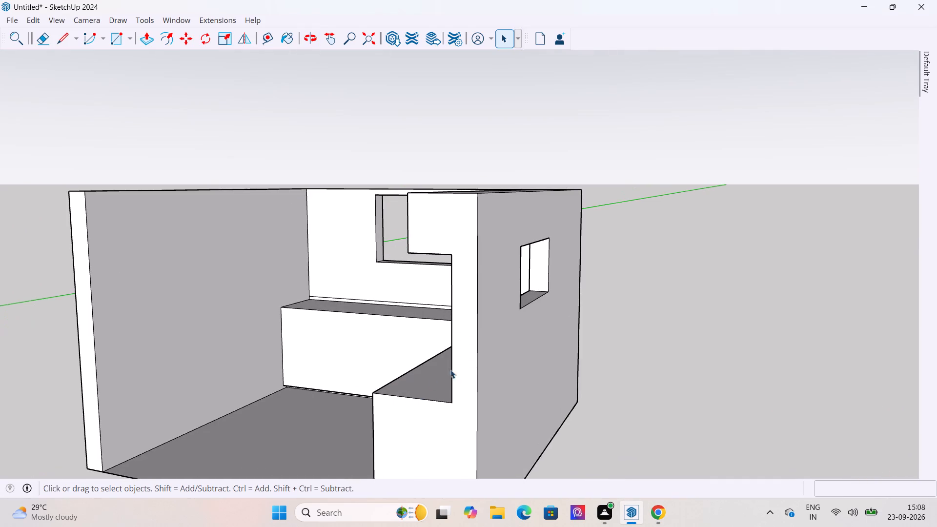
scroll(721, 299, "down", 5)
scroll(358, 353, "up", 1)
middle_click_drag(358, 353, 428, 352)
scroll(442, 347, "up", 9)
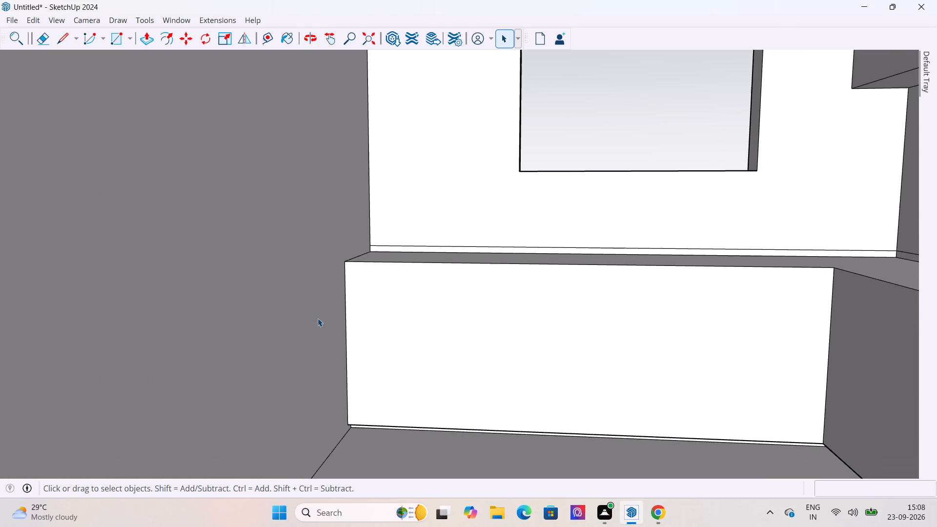
Place three vertical guides on the back base unit's front, spaced 3' apart starting from its outer end edge.
key("t")
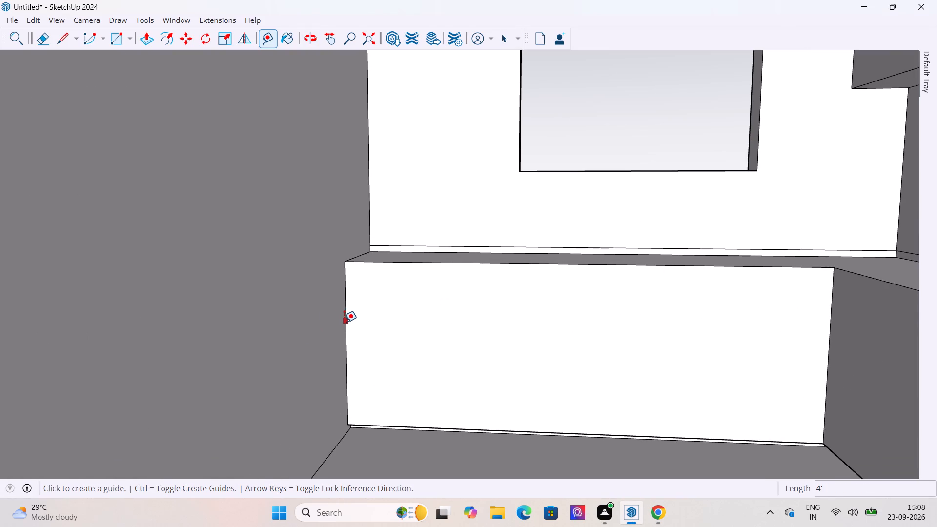
left_click(344, 322)
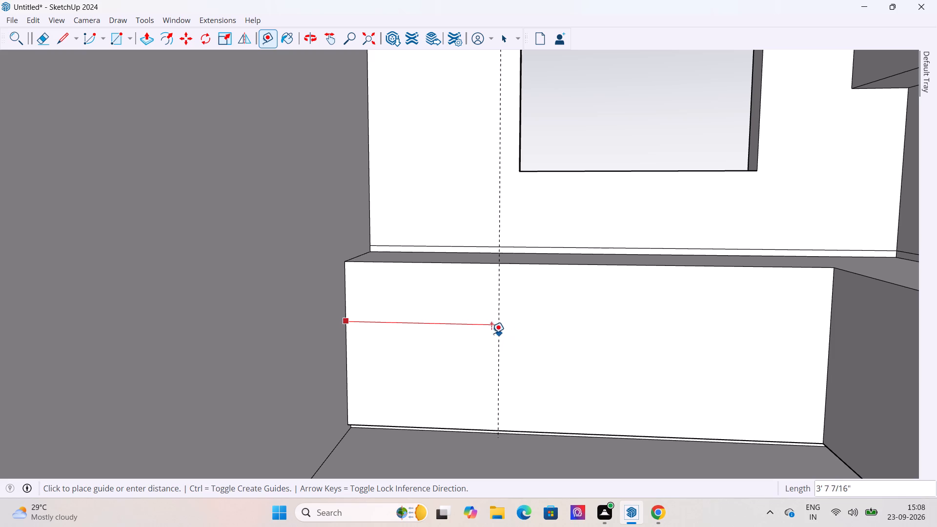
type("3'")
key("Return")
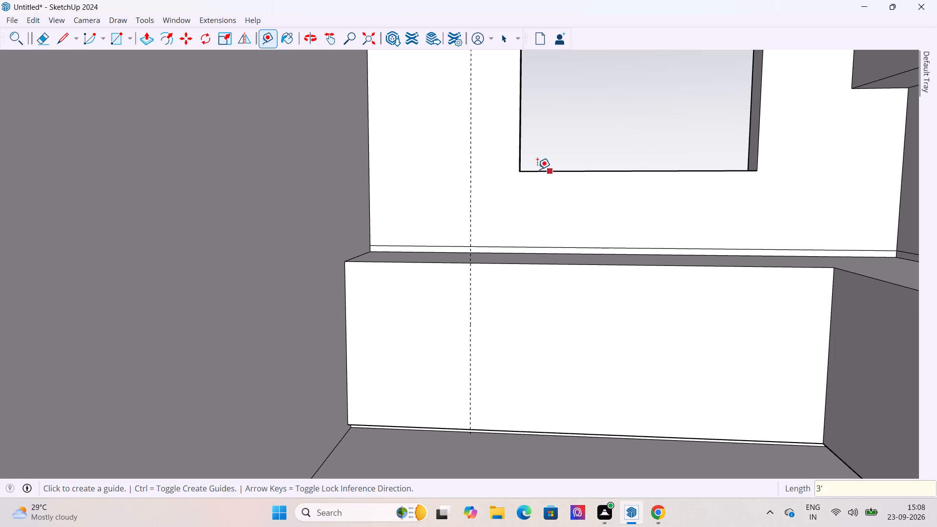
left_click(471, 323)
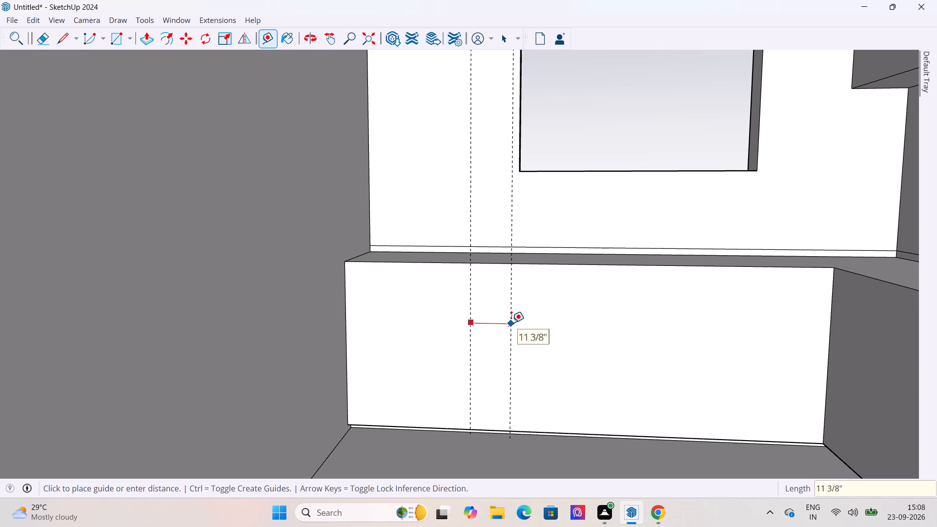
type("3'")
key("Return")
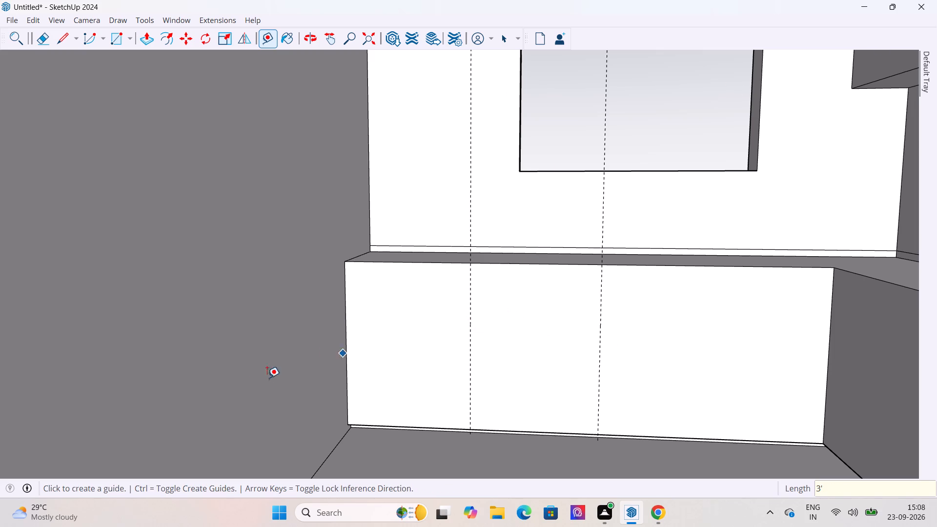
scroll(252, 383, "down", 4)
middle_click_drag(507, 406, 564, 405)
scroll(564, 405, "up", 4)
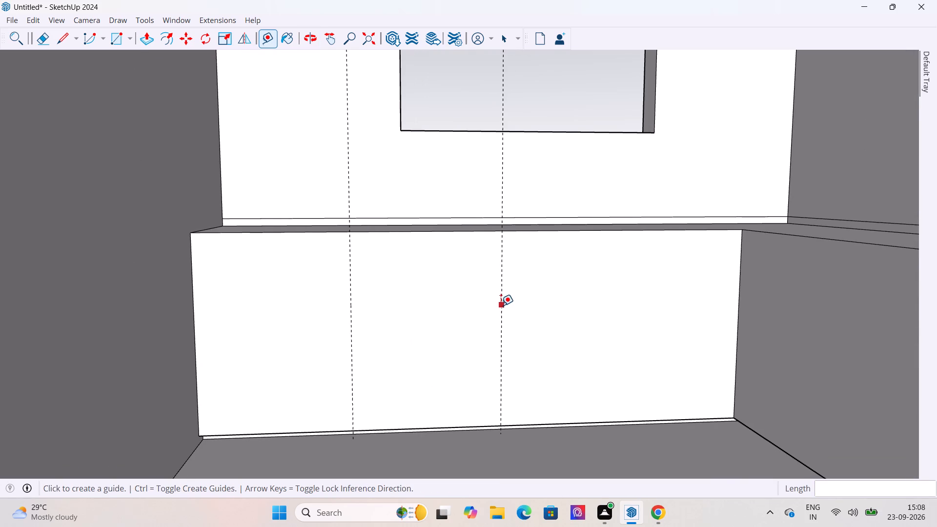
left_click(501, 305)
type("3'")
key("Return")
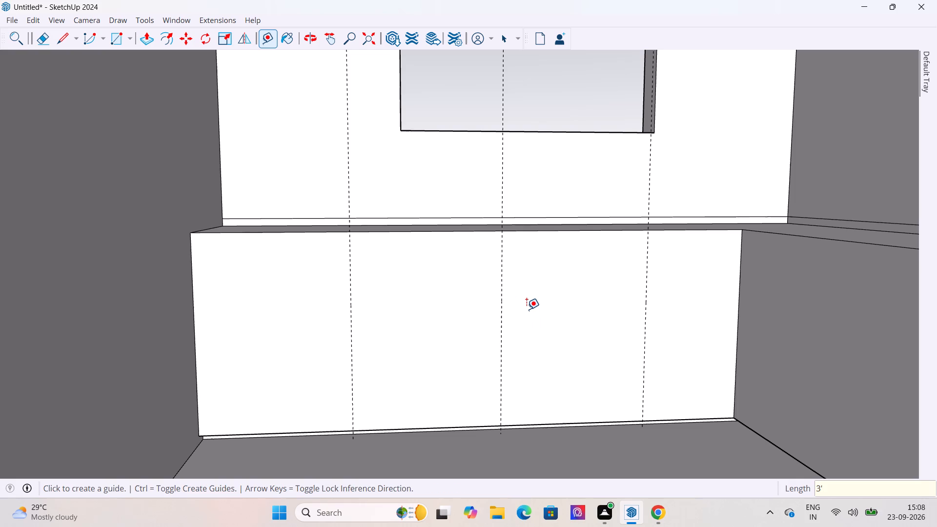
Place three vertical guides on the side base unit's front, spaced 3' apart starting from the inner corner.
scroll(274, 331, "down", 6)
middle_click_drag(531, 378, 652, 391)
scroll(606, 346, "up", 6)
left_click_drag(470, 270, 477, 272)
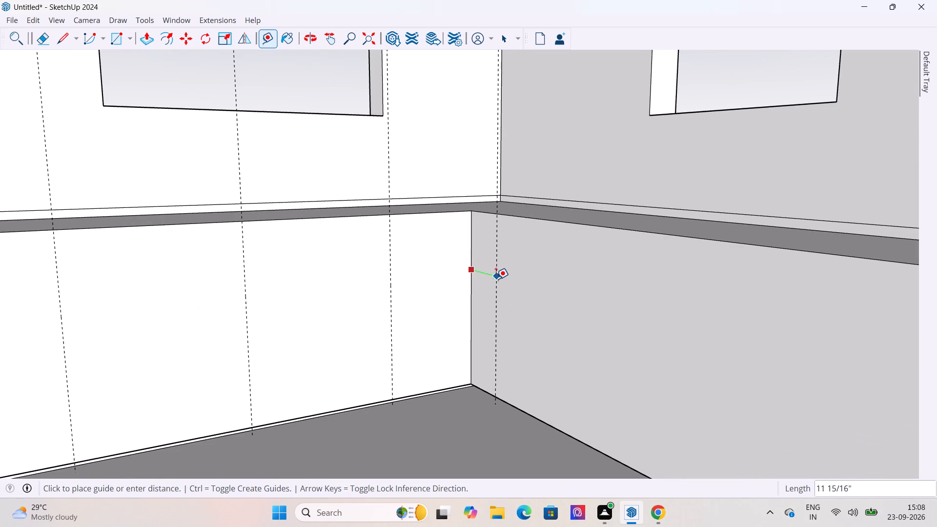
type("3'")
key("Return")
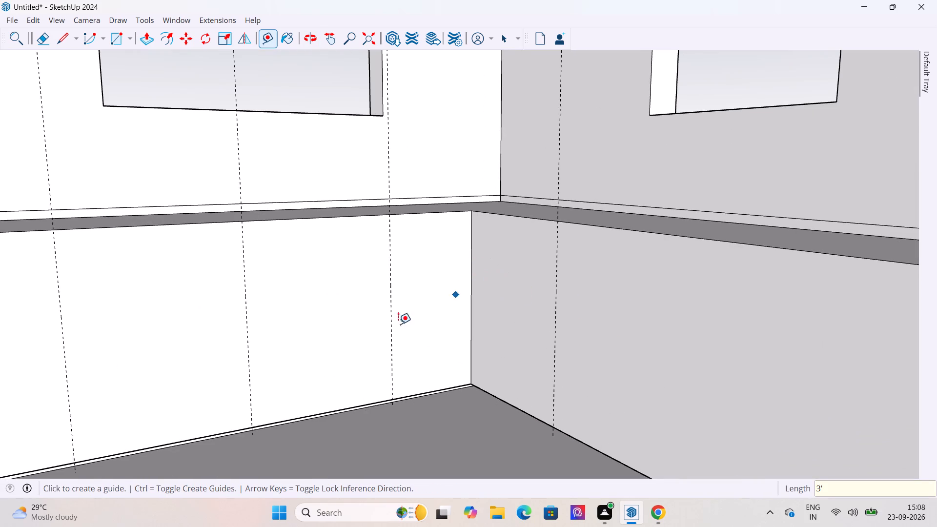
scroll(159, 161, "down", 11)
middle_click_drag(234, 220, 385, 248)
scroll(301, 232, "up", 6)
left_click(289, 231)
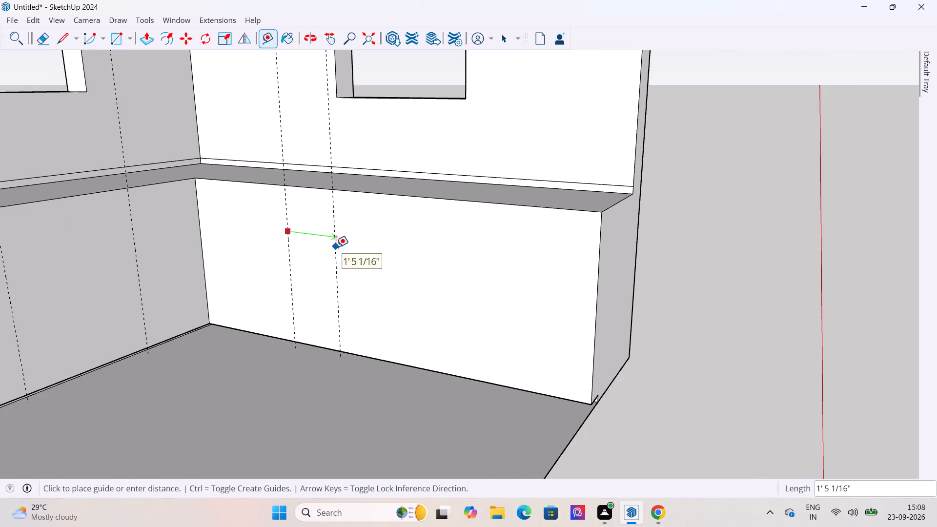
type("3'")
key("Return")
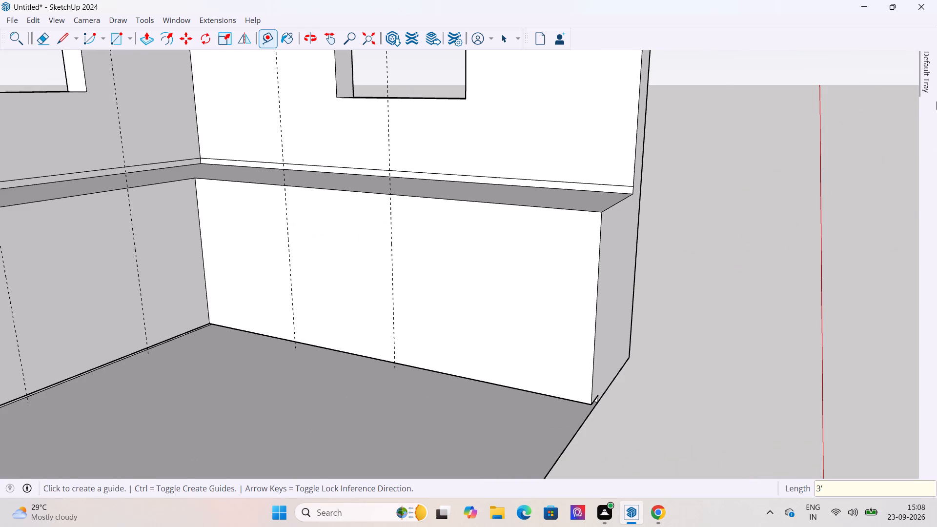
left_click(389, 256)
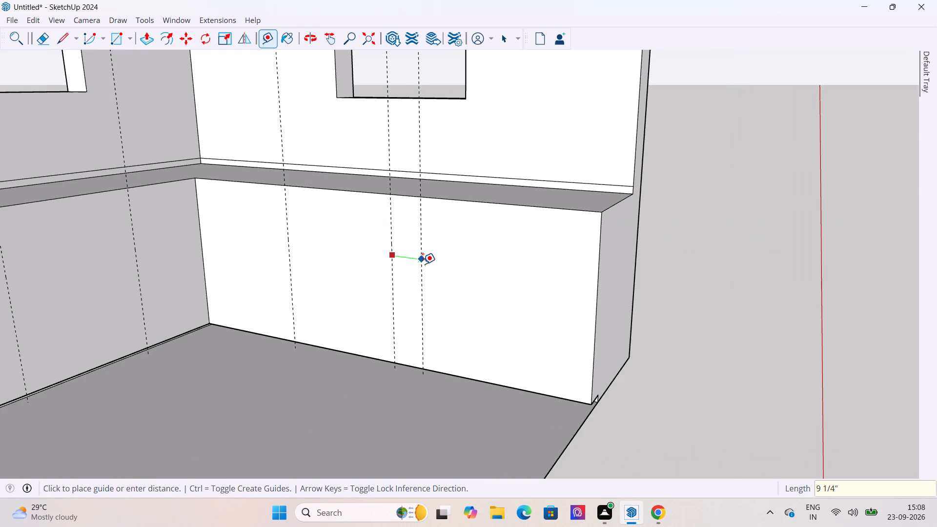
type("3'")
key("Return")
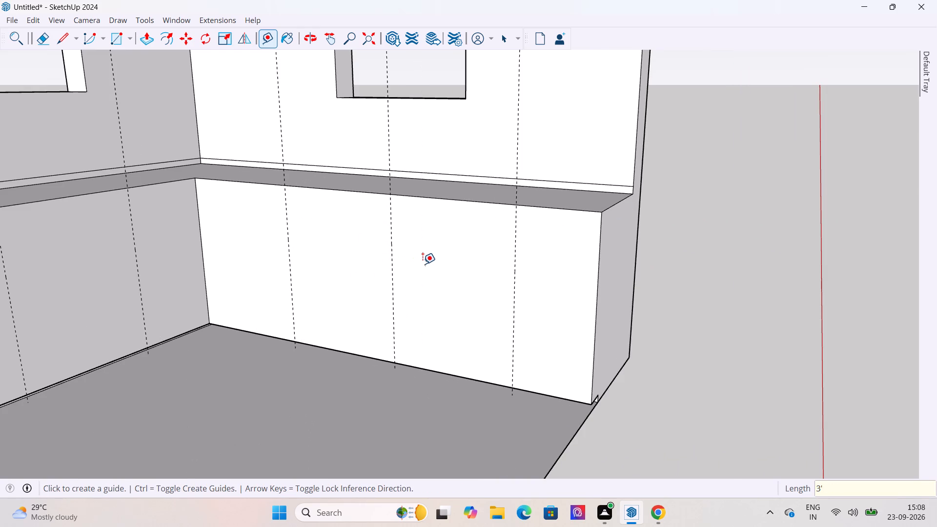
scroll(423, 264, "down", 6)
middle_click_drag(638, 289, 499, 297)
left_click(503, 34)
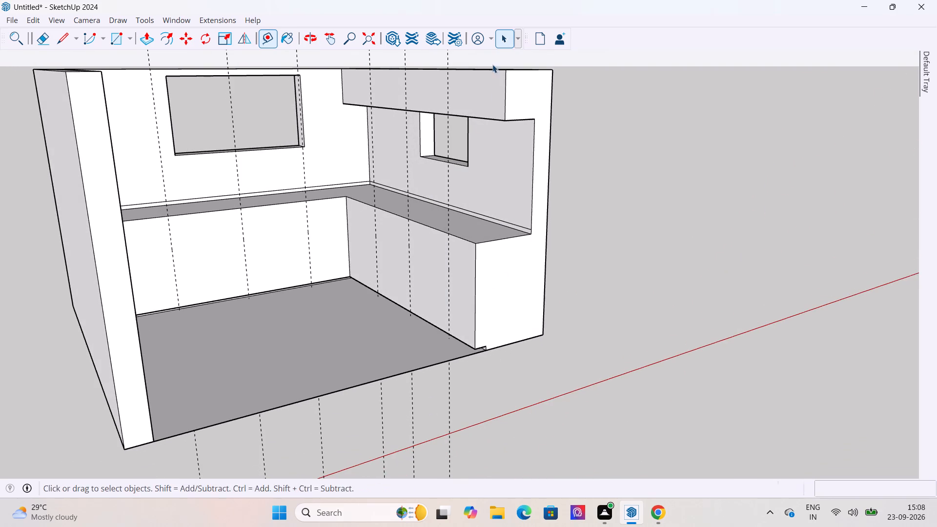
Draw a 4' vertical line down the side base unit's front along the guide nearest its open end.
middle_click_drag(440, 281, 507, 285)
scroll(507, 285, "up", 11)
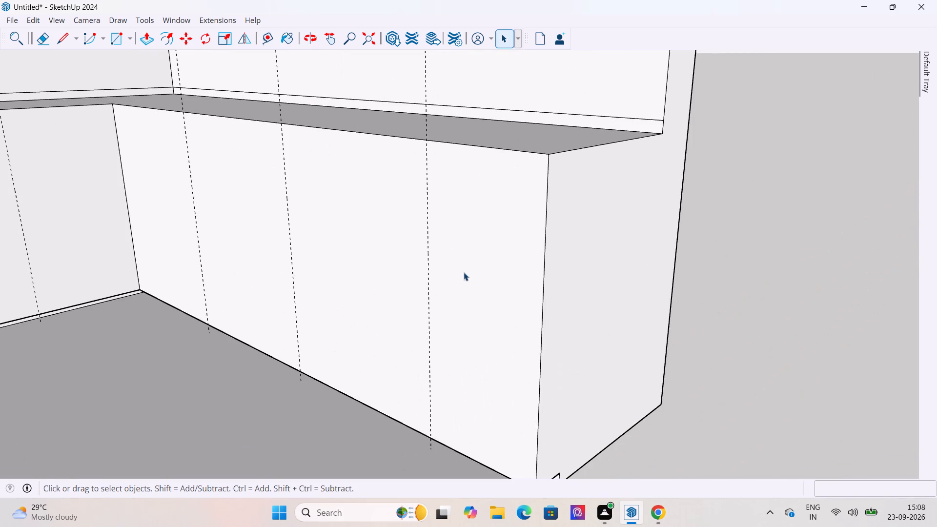
key("l")
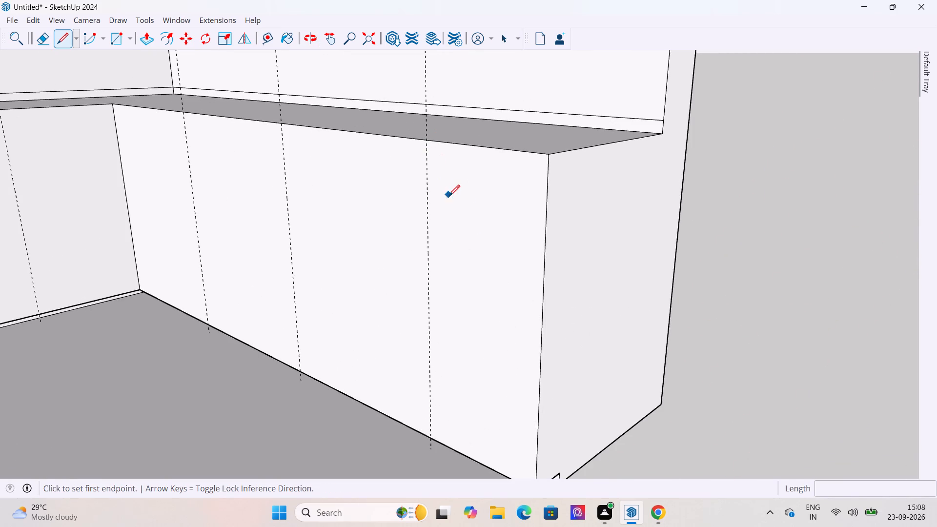
middle_click_drag(451, 197, 473, 190)
scroll(460, 254, "down", 2)
scroll(452, 141, "up", 2)
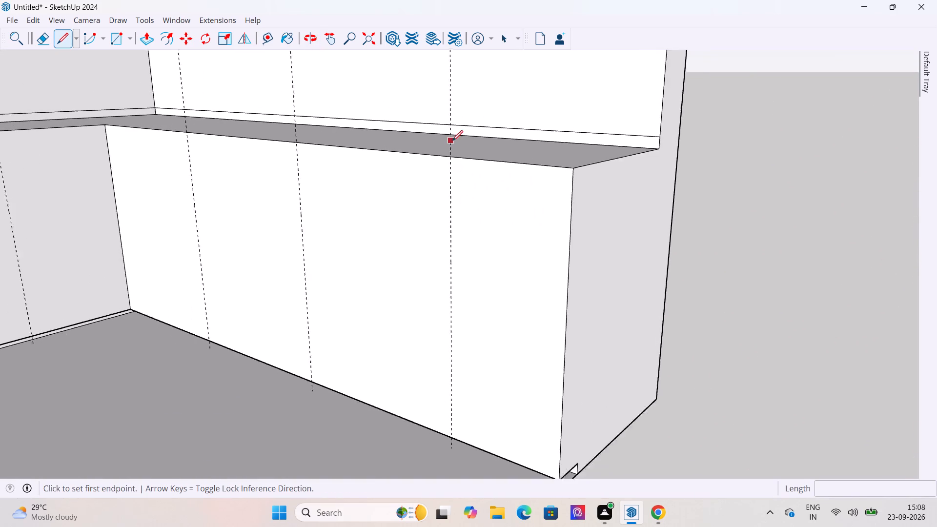
scroll(452, 141, "up", 2)
left_click_drag(448, 165, 449, 184)
scroll(414, 291, "down", 3)
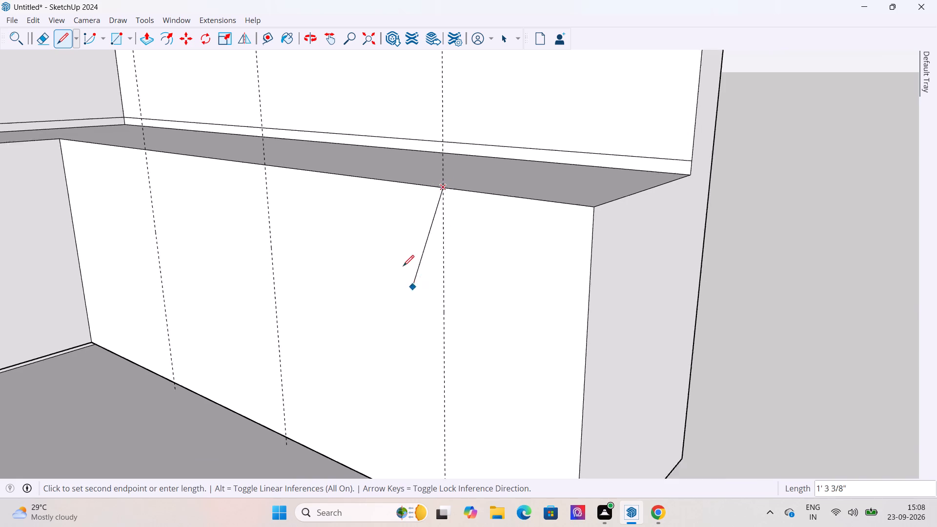
scroll(403, 266, "down", 3)
scroll(452, 427, "up", 5)
left_click_drag(425, 444, 430, 461)
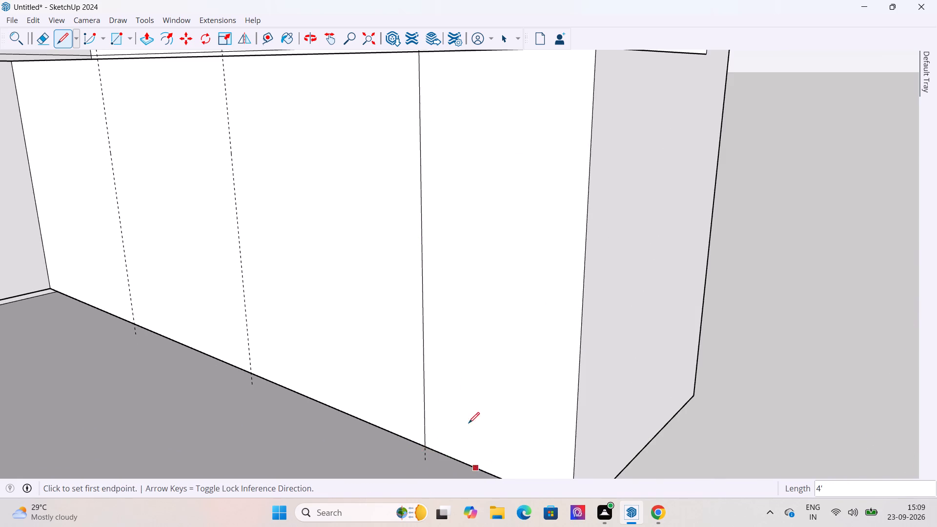
Draw 4' vertical lines on the side base unit's front along the middle guide and the guide nearest the inner corner.
scroll(429, 384, "down", 6)
scroll(315, 376, "up", 5)
left_click_drag(317, 382, 325, 371)
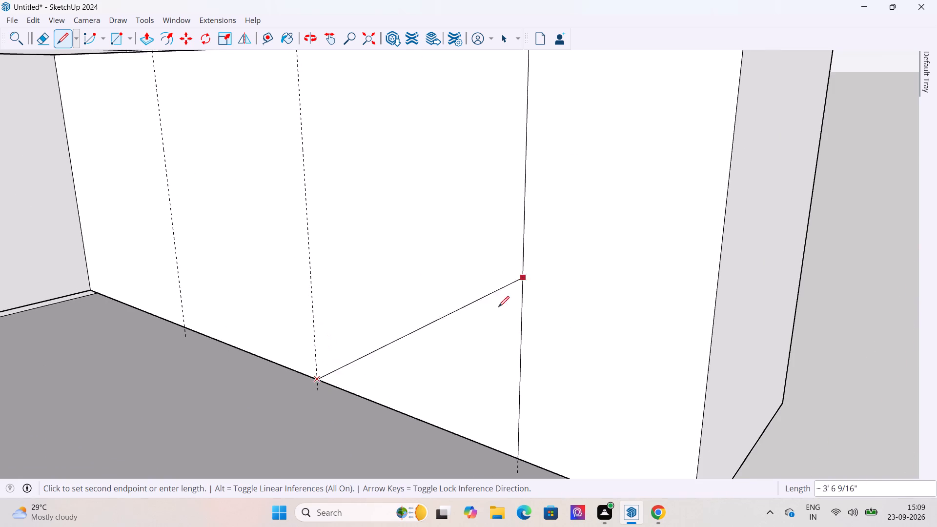
scroll(281, 466, "down", 6)
left_click_drag(291, 214, 301, 240)
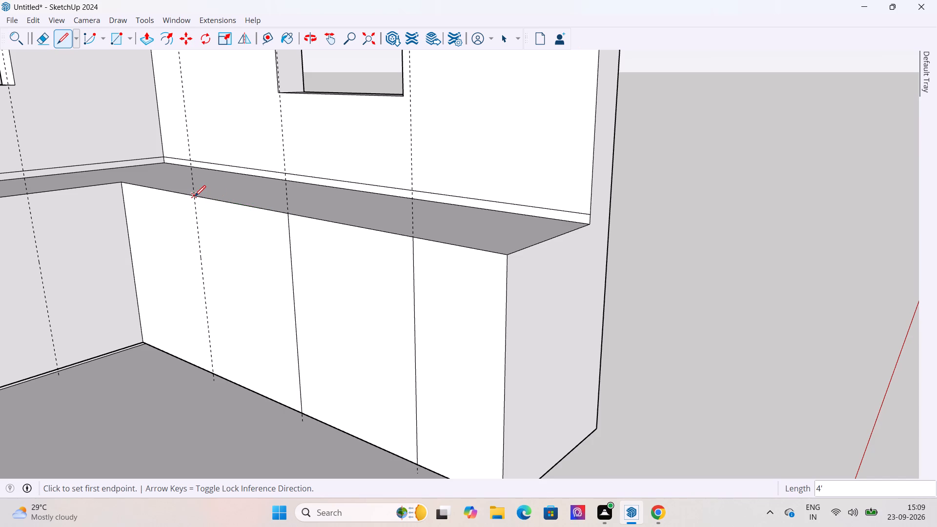
left_click_drag(195, 196, 200, 213)
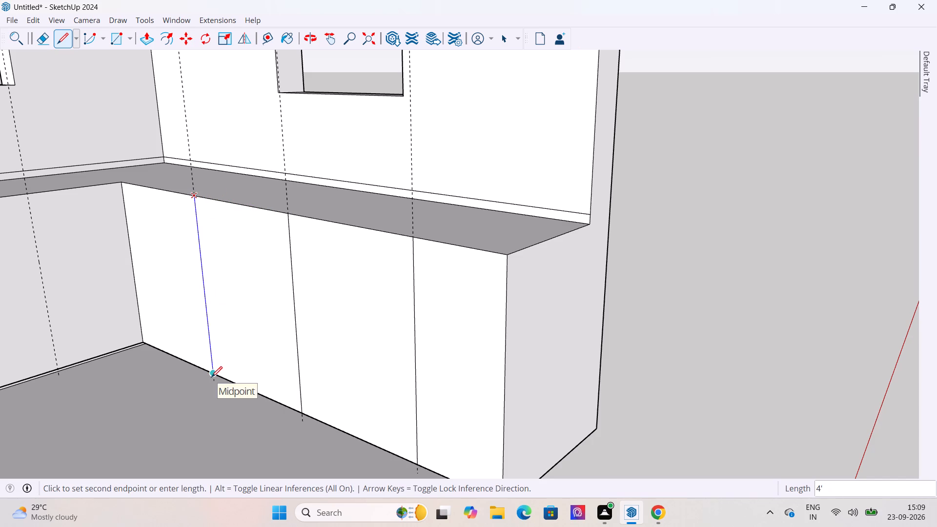
scroll(213, 374, "up", 11)
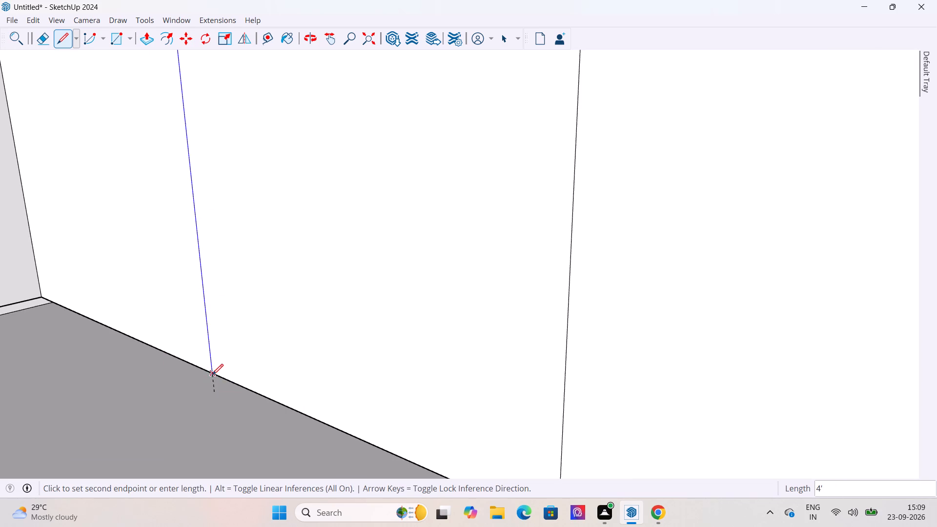
left_click_drag(209, 378, 216, 379)
Draw a 4' vertical line down the back base unit's front along the guide nearest the inner corner.
scroll(240, 397, "down", 12)
middle_click_drag(226, 415, 71, 394)
scroll(197, 229, "up", 5)
left_click(152, 128)
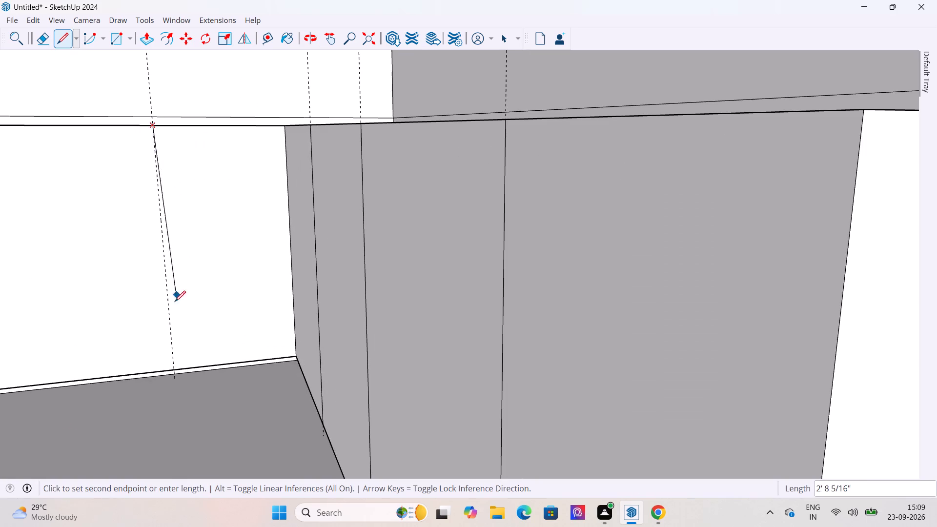
left_click(175, 369)
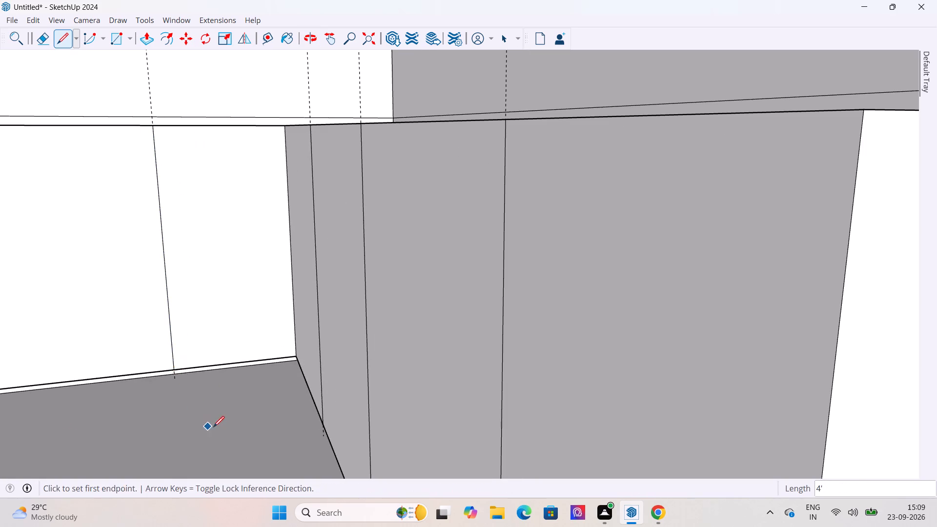
Examine the lower ends of the divider lines and the recessed plinth along both base units.
middle_click_drag(230, 428, 403, 346)
scroll(478, 408, "up", 11)
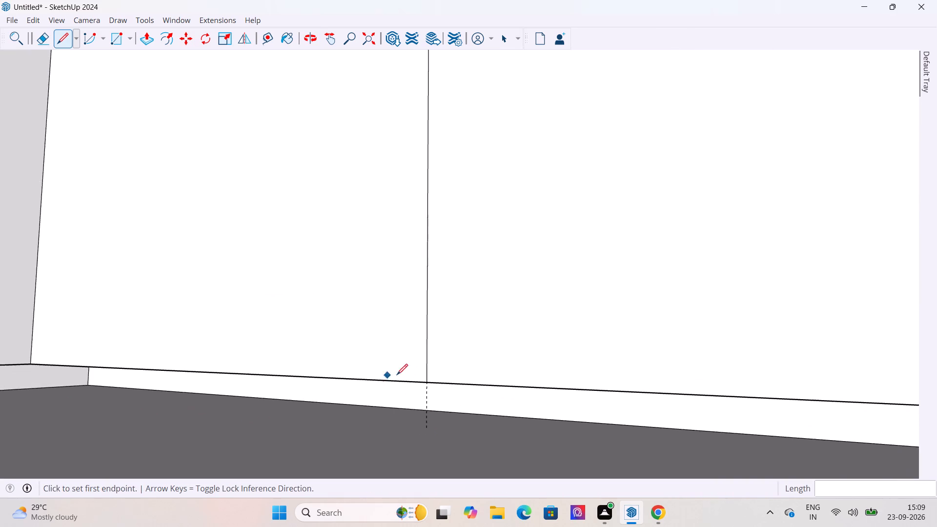
scroll(397, 375, "up", 7)
middle_click_drag(470, 407, 265, 384)
scroll(317, 331, "down", 3)
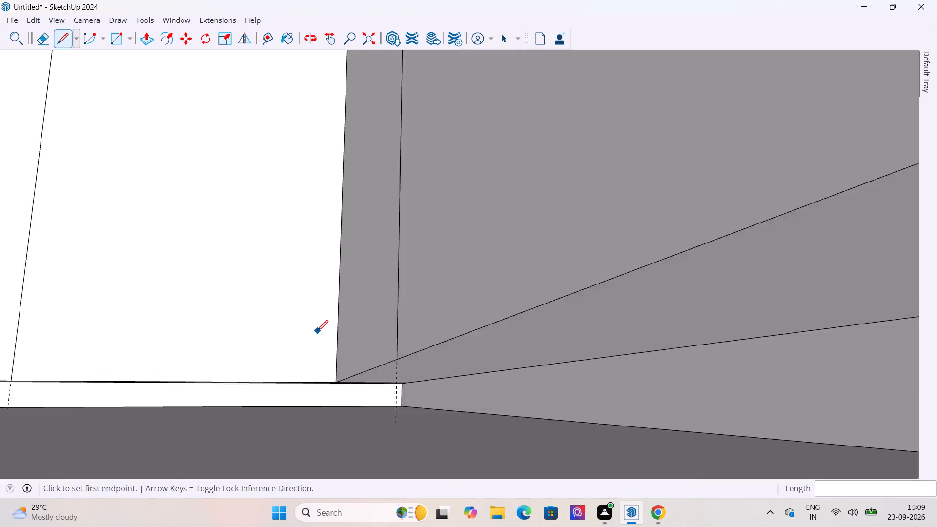
scroll(317, 331, "down", 4)
middle_click_drag(318, 331, 263, 445)
scroll(297, 354, "down", 20)
scroll(297, 354, "down", 11)
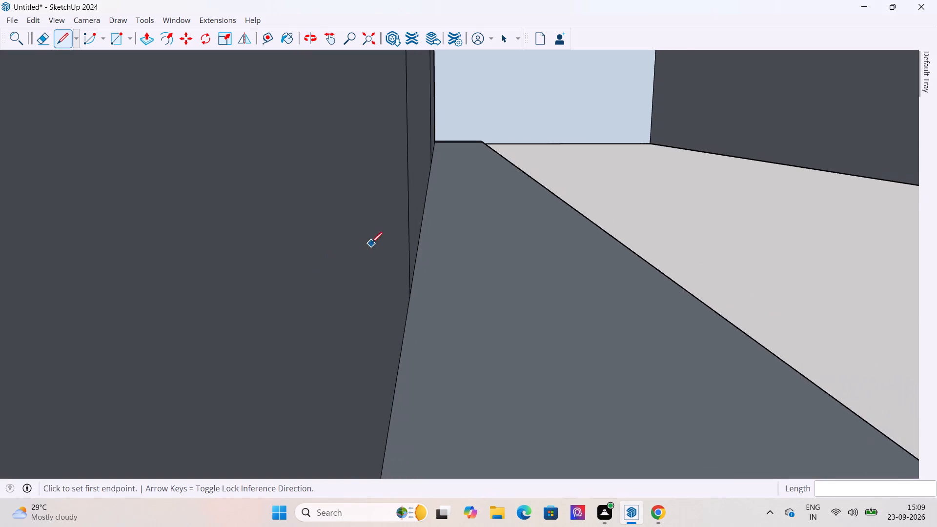
scroll(371, 243, "down", 20)
scroll(371, 243, "down", 14)
middle_click_drag(436, 276, 540, 265)
scroll(540, 263, "up", 8)
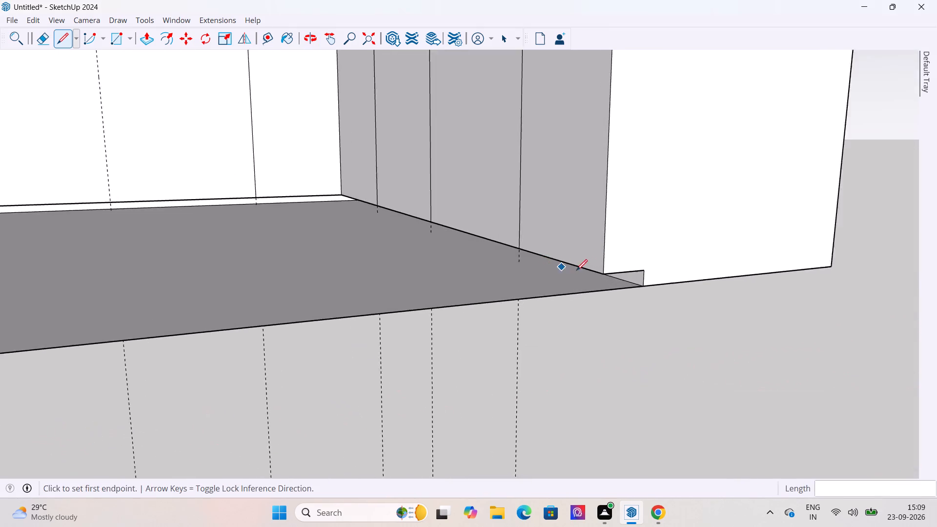
scroll(576, 270, "up", 4)
middle_click_drag(604, 272, 583, 248)
scroll(536, 248, "up", 19)
scroll(443, 211, "down", 10)
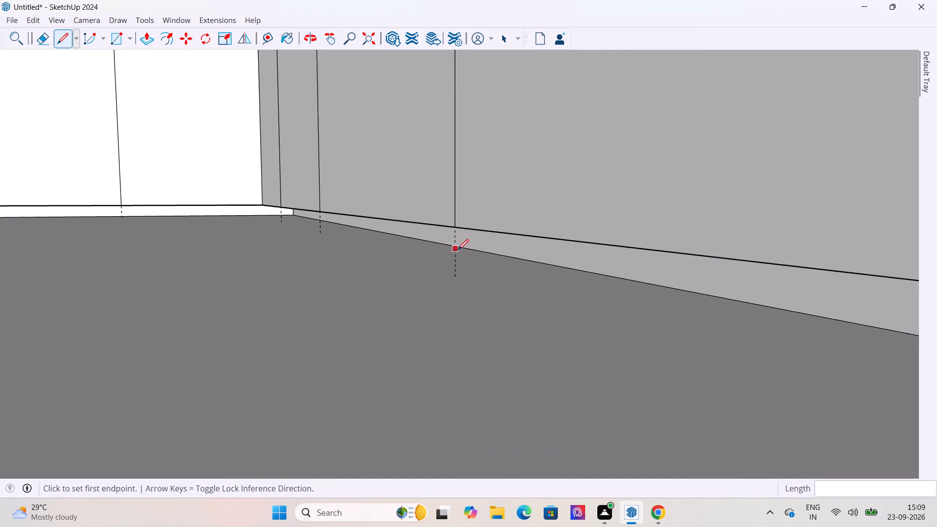
Draw a vertical line down the back base unit's front, from bottom to top edge, along the middle guide.
scroll(458, 250, "down", 12)
middle_click_drag(452, 252, 380, 255)
scroll(291, 235, "up", 10)
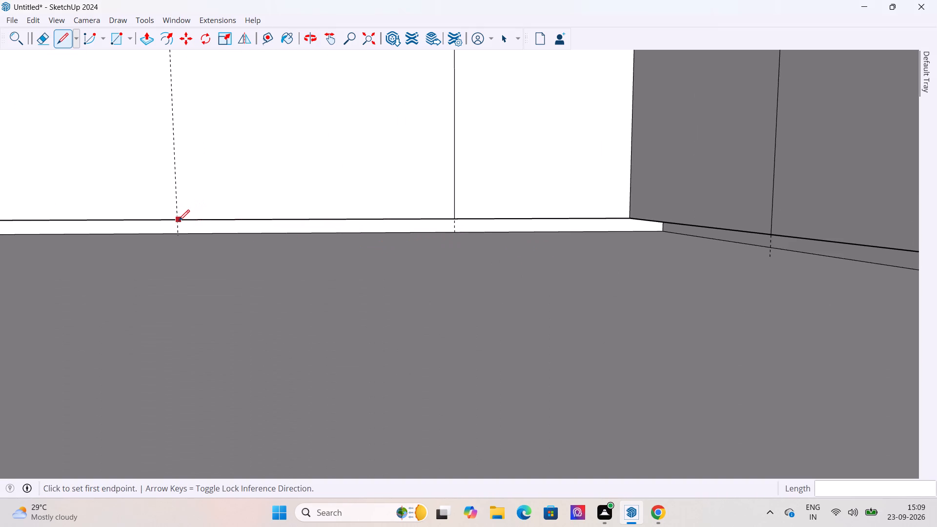
left_click_drag(176, 220, 191, 220)
scroll(210, 387, "down", 7)
scroll(167, 279, "down", 7)
scroll(197, 368, "down", 7)
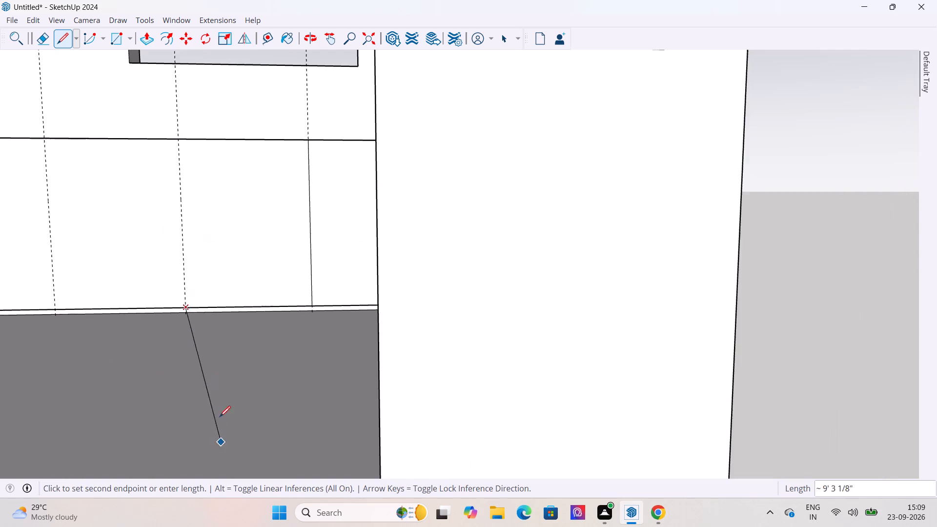
scroll(185, 170, "up", 2)
left_click(179, 132)
Draw a 4' vertical line down the back base unit's front along the guide farthest from the inner corner.
scroll(295, 335, "down", 7)
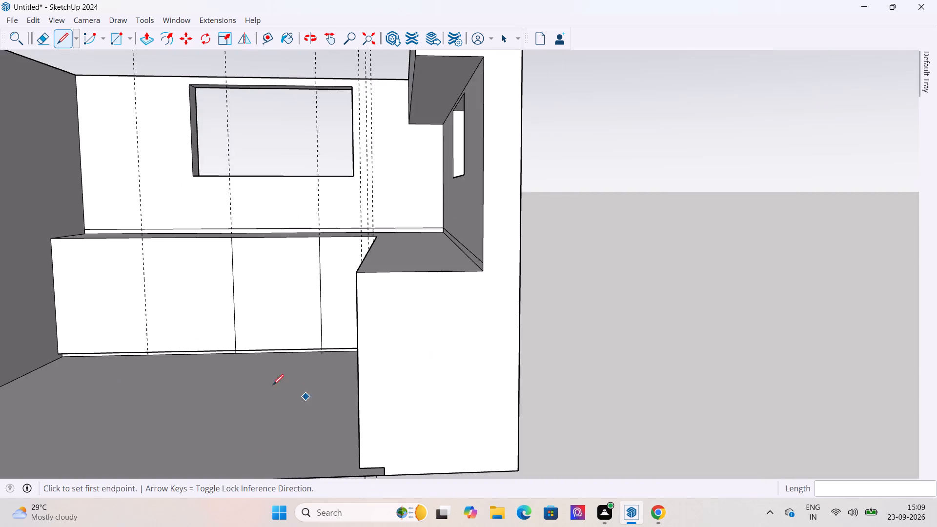
scroll(145, 344, "up", 12)
left_click(158, 347)
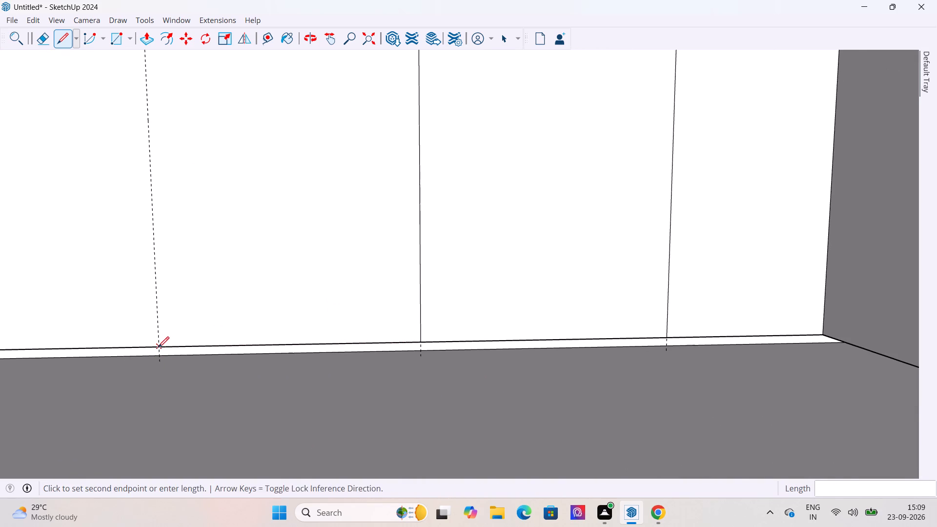
scroll(201, 526, "down", 7)
scroll(185, 409, "down", 14)
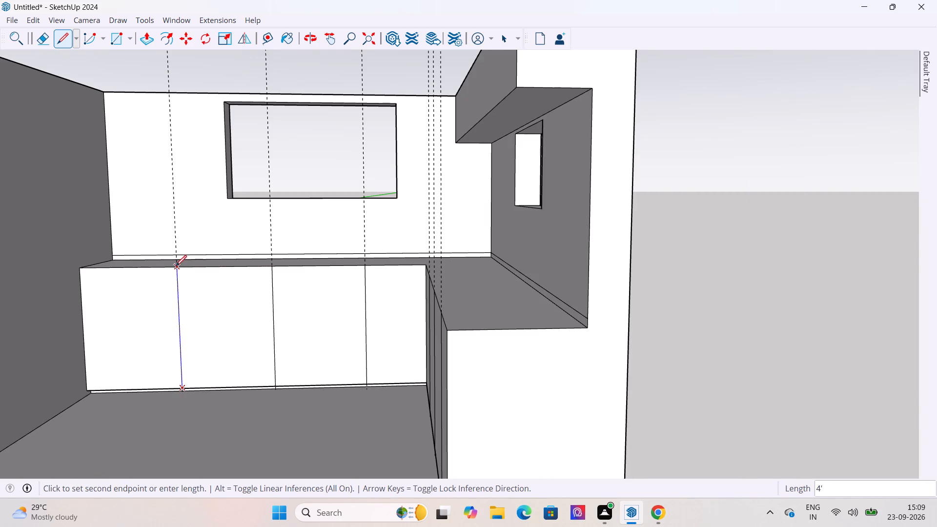
left_click(176, 266)
Delete all construction guides from the model.
scroll(151, 388, "down", 7)
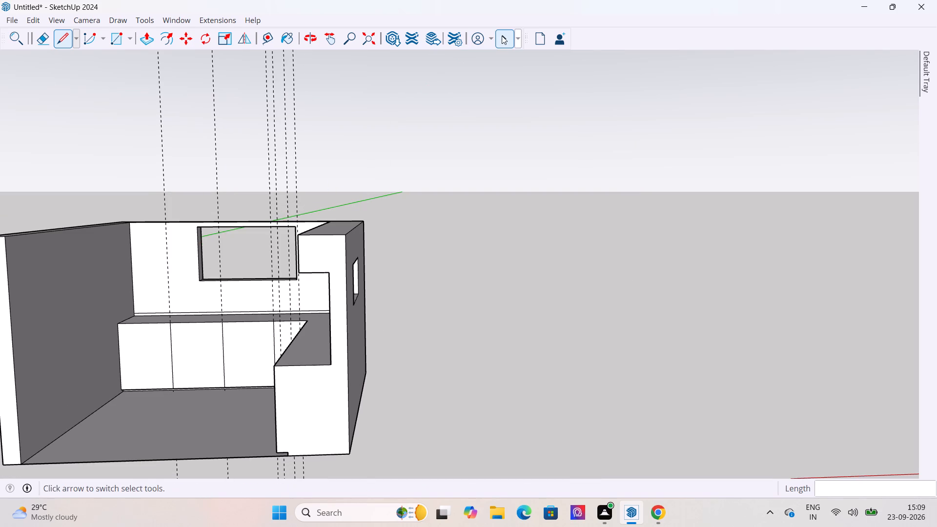
left_click(502, 36)
left_click(36, 19)
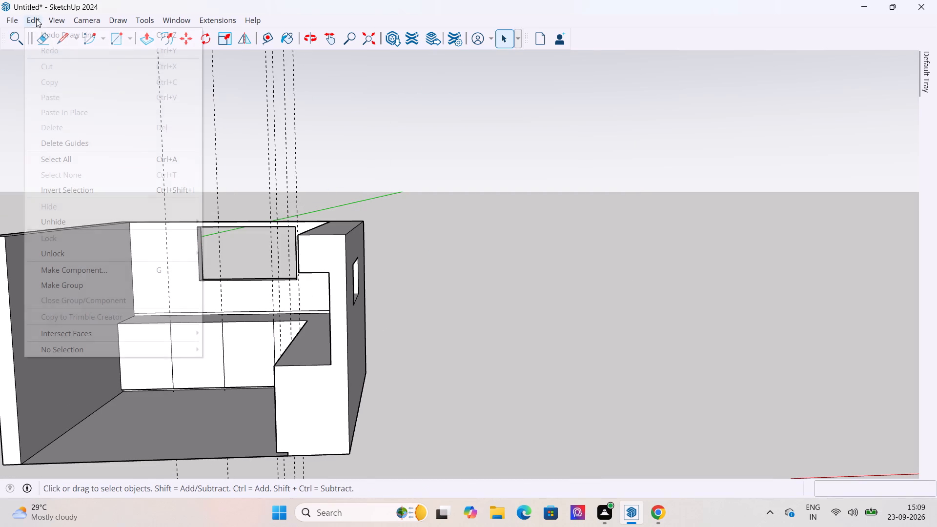
left_click(71, 145)
Push/Pull the thin strip above the side base unit about 1' 5 9/16" out from the wall to start the worktop.
middle_click_drag(231, 336, 262, 335)
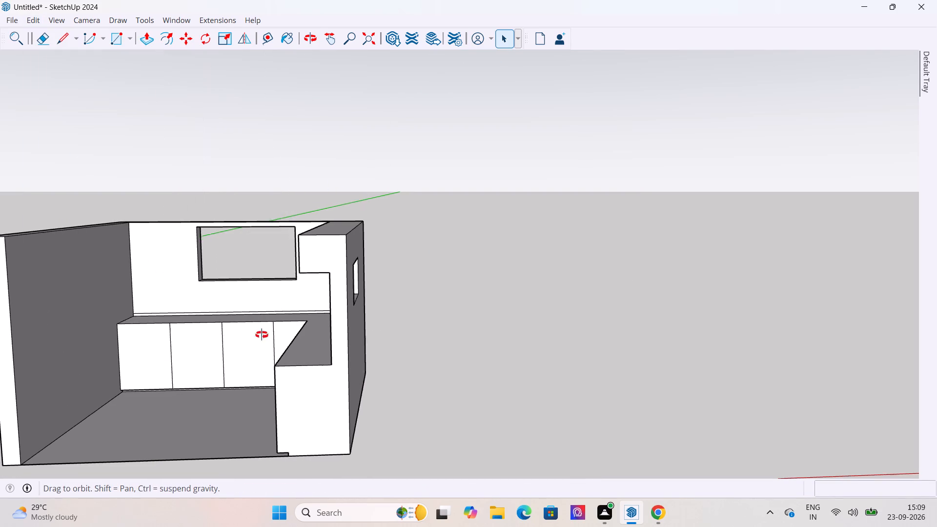
middle_click_drag(262, 335, 361, 352)
scroll(110, 308, "down", 7)
scroll(300, 384, "up", 10)
scroll(205, 303, "down", 6)
scroll(183, 387, "up", 3)
middle_click_drag(183, 387, 253, 360)
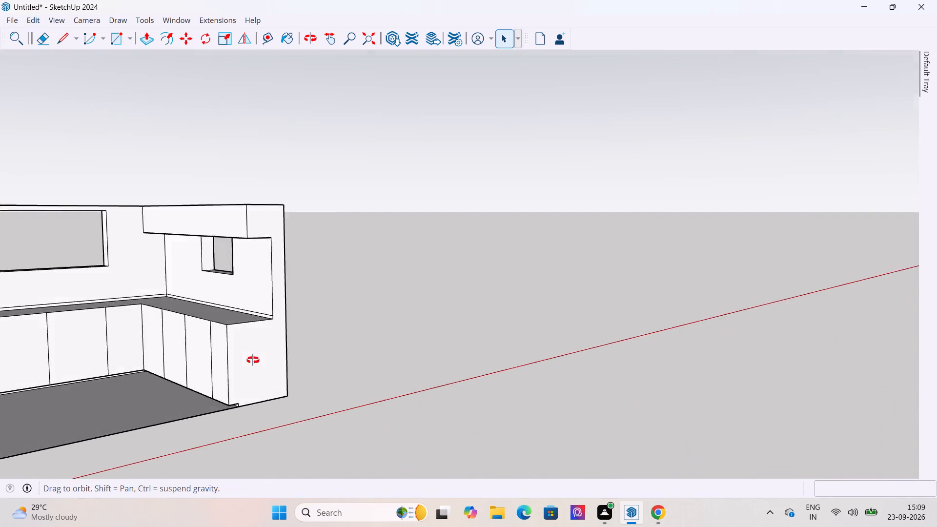
middle_click_drag(253, 360, 254, 343)
scroll(253, 360, "up", 8)
middle_click_drag(278, 300, 285, 356)
scroll(280, 345, "up", 9)
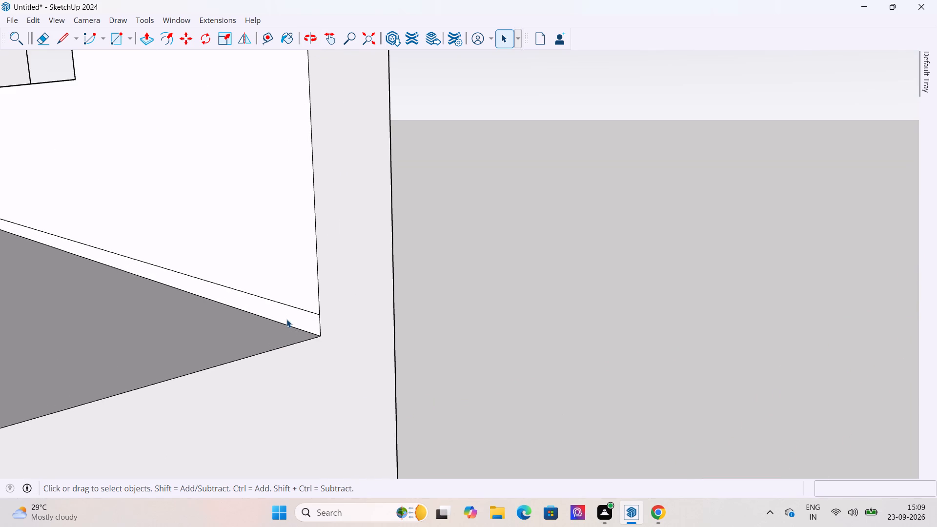
key("p")
left_click_drag(295, 311, 103, 392)
scroll(165, 324, "down", 5)
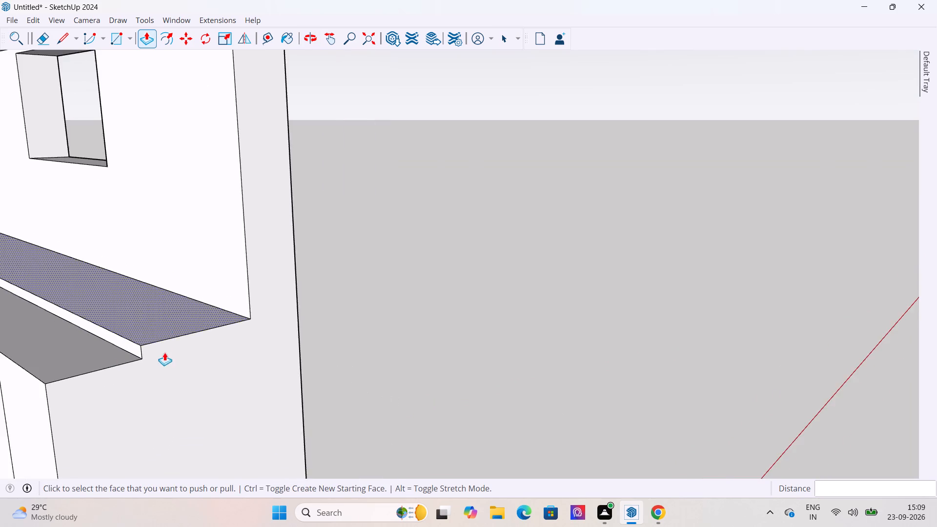
Pull the side worktop's front edge about another 1' 7/16" outward, flush with the side base unit's front.
scroll(164, 352, "down", 9)
middle_click_drag(152, 376, 217, 366)
scroll(233, 353, "down", 7)
middle_click_drag(338, 359, 265, 367)
scroll(184, 342, "up", 6)
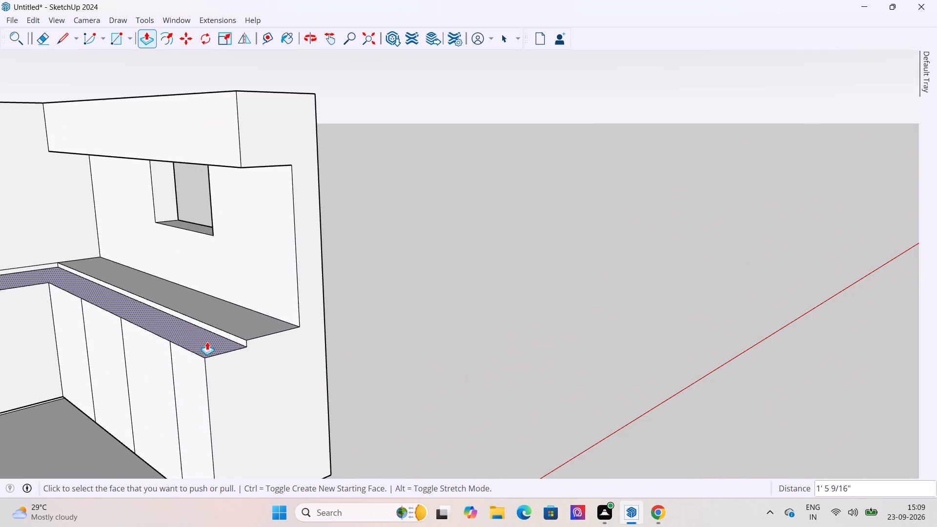
left_click_drag(236, 336, 190, 366)
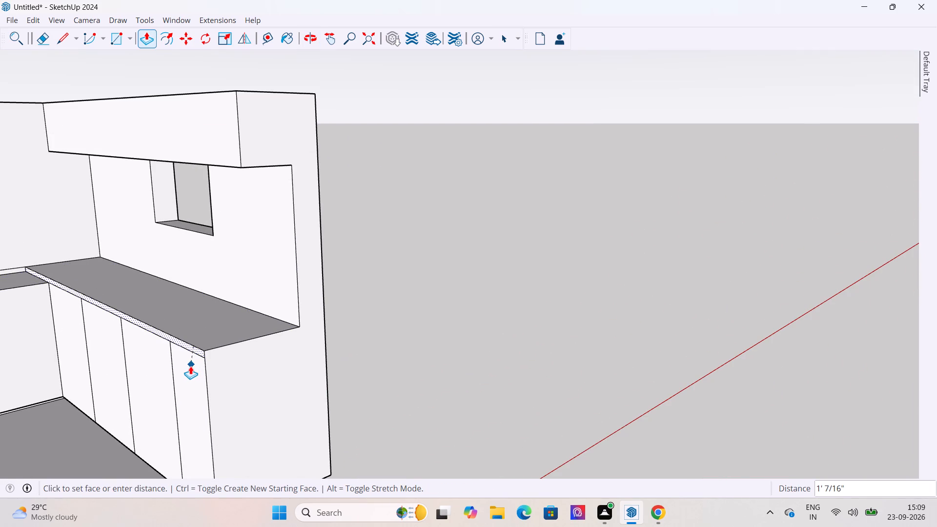
left_click_drag(190, 366, 186, 368)
Pull the side worktop's front edge about 1 5/8" past the cabinet fronts to form an overhang.
scroll(193, 357, "up", 6)
left_click_drag(199, 343, 198, 344)
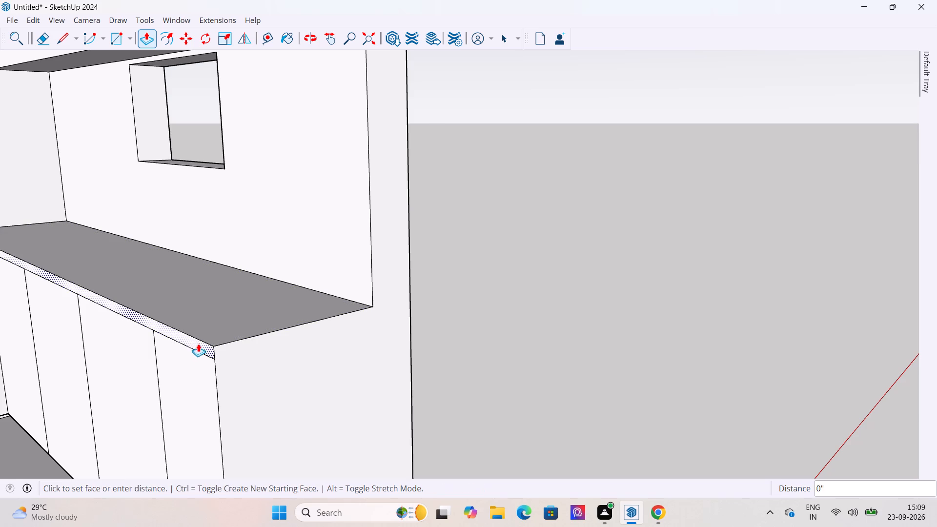
left_click_drag(198, 344, 190, 350)
Pull the back wall's thin strip across the back base unit and about 1 7/8" past its front as an overhanging worktop.
scroll(295, 329, "down", 7)
scroll(135, 290, "down", 7)
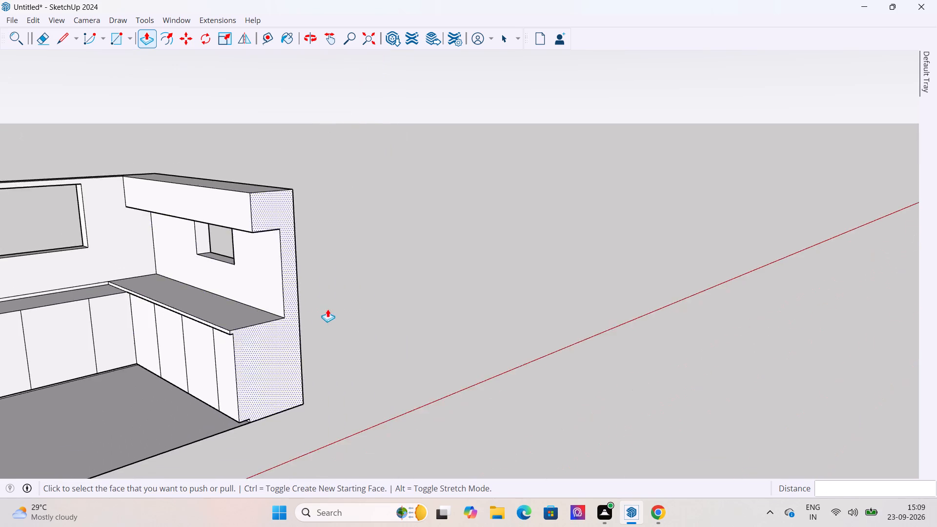
middle_click_drag(296, 324, 173, 337)
scroll(113, 291, "up", 12)
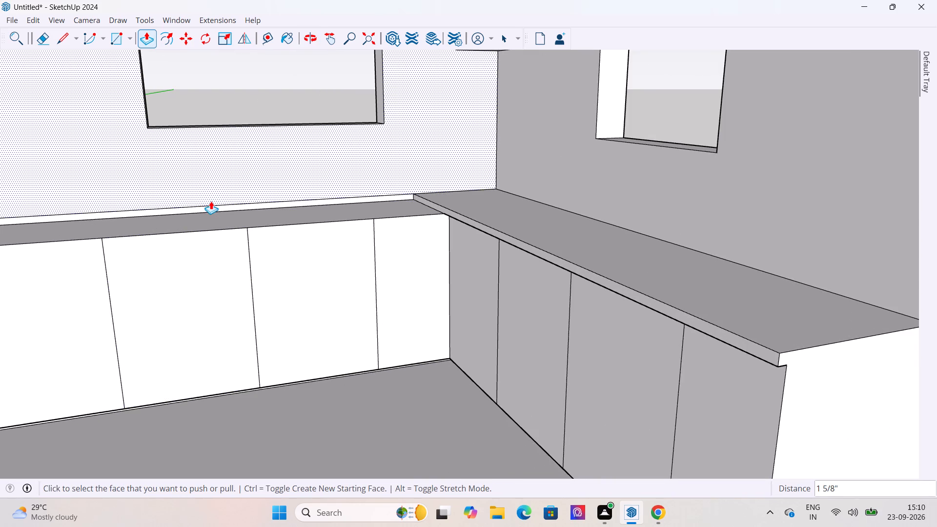
scroll(195, 206, "up", 12)
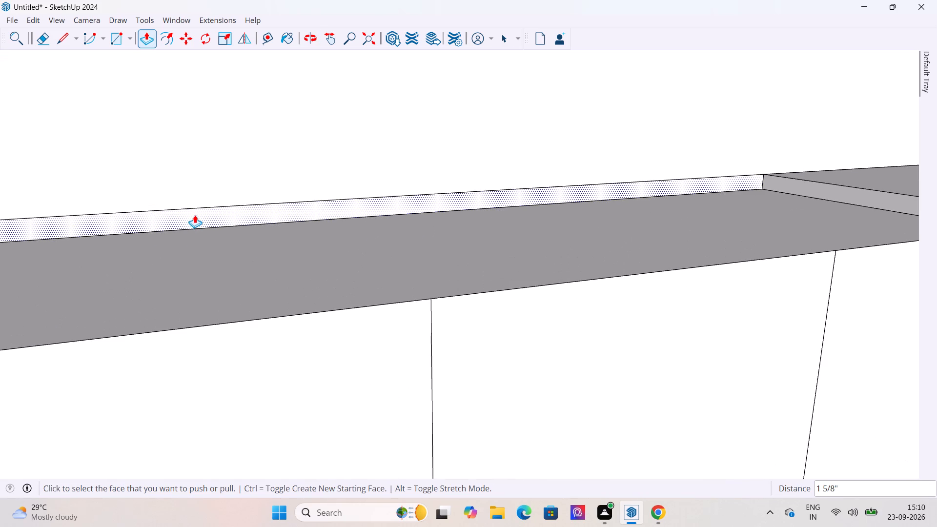
left_click_drag(195, 215, 263, 293)
left_click_drag(265, 299, 274, 306)
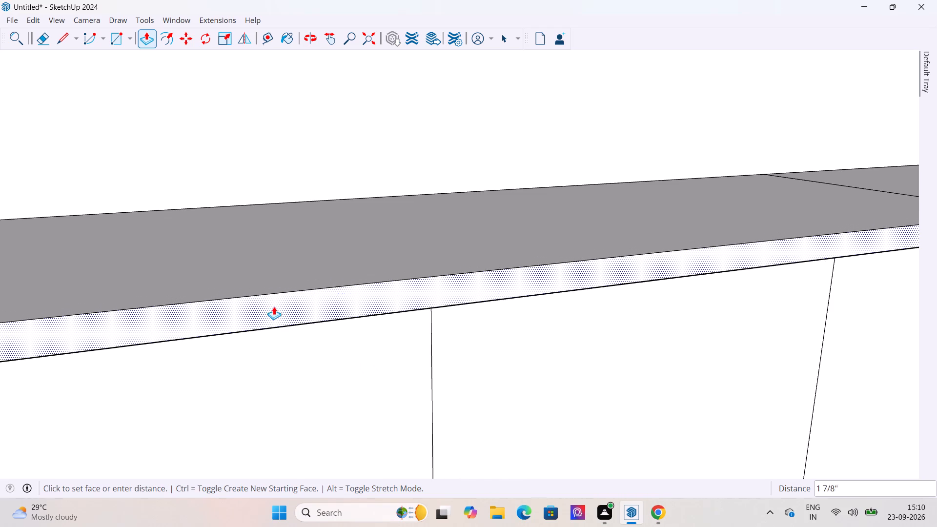
left_click_drag(274, 306, 275, 308)
double_click(499, 41)
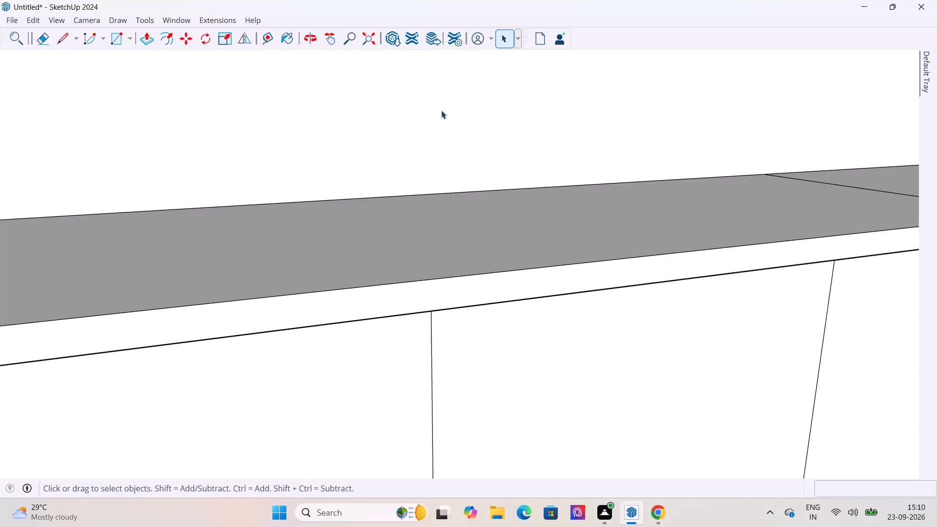
Erase the seam line between the back and side worktops on the top surface at the inner corner.
scroll(239, 222, "down", 20)
scroll(239, 222, "down", 1)
scroll(331, 242, "down", 1)
left_click_drag(531, 233, 541, 233)
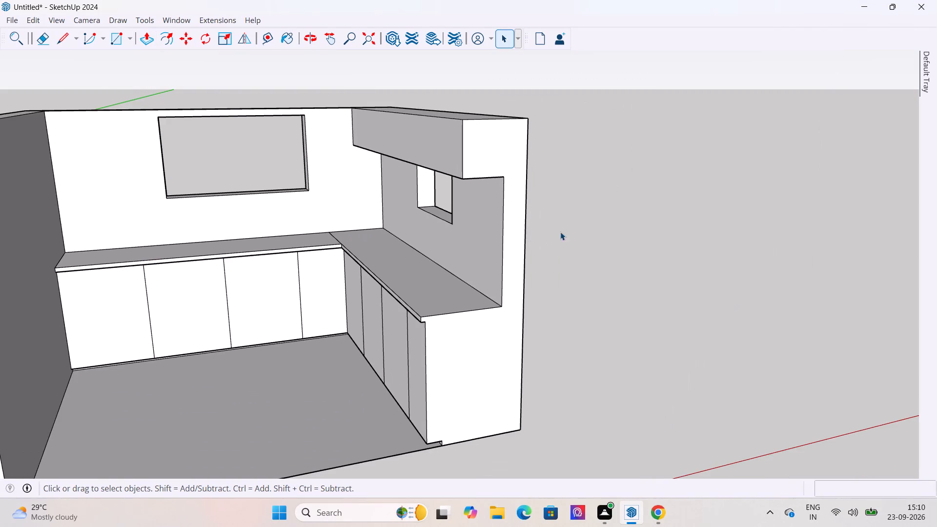
scroll(346, 250, "up", 5)
middle_click_drag(381, 222, 379, 274)
scroll(380, 276, "up", 15)
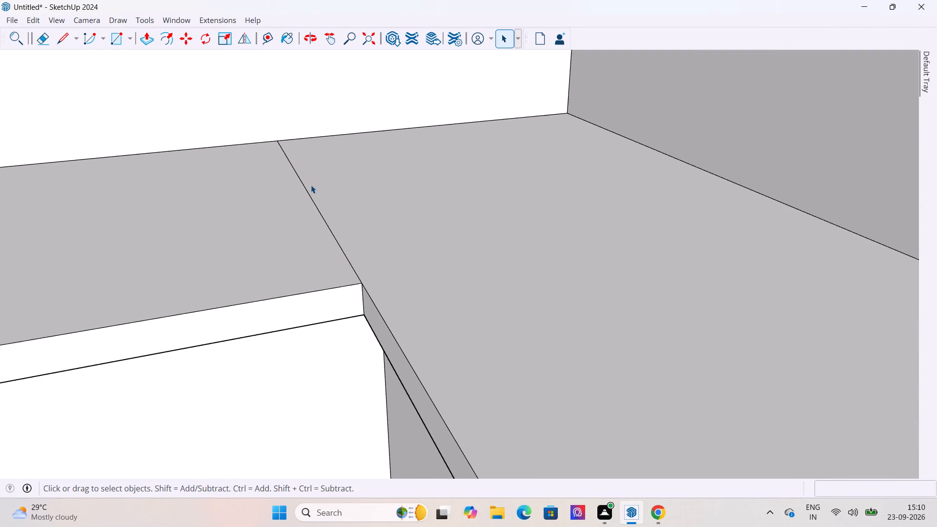
key("e")
left_click(300, 188)
left_click_drag(298, 191, 306, 186)
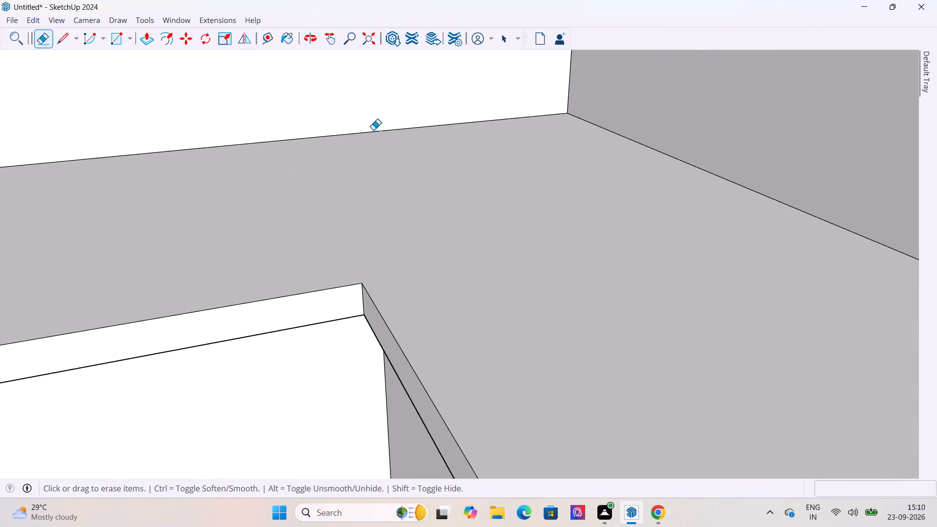
left_click(501, 44)
left_click_drag(502, 42, 501, 48)
Erase the short seam line on the underside of the worktop overhang at the inner corner.
middle_click_drag(337, 305, 380, 143)
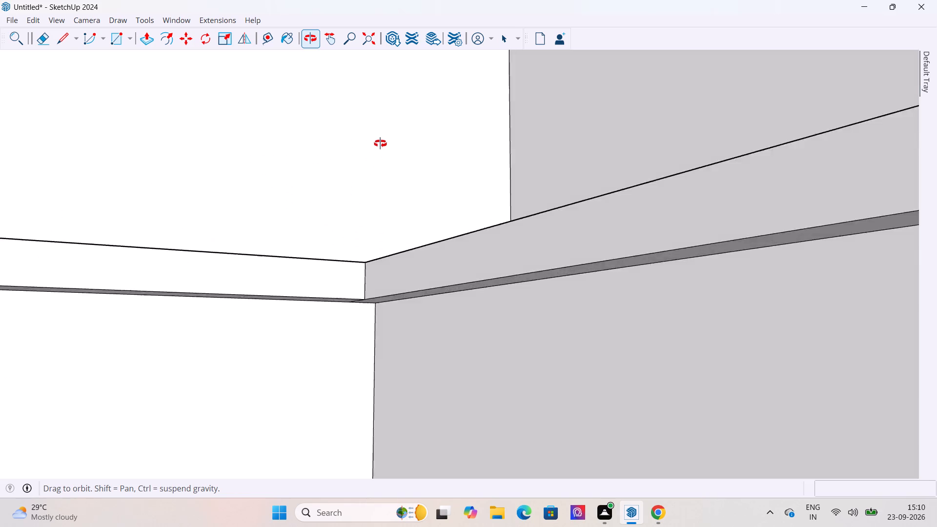
middle_click_drag(380, 143, 471, 61)
scroll(367, 339, "up", 7)
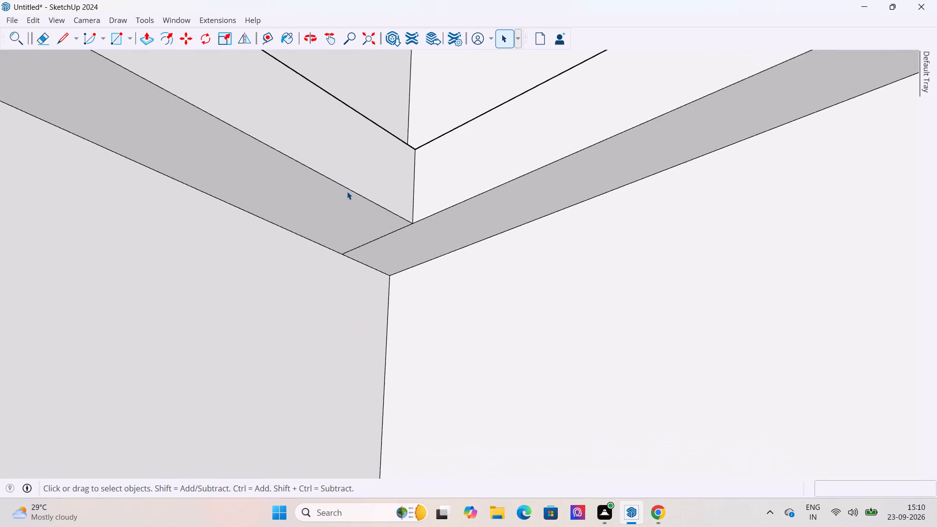
scroll(347, 191, "up", 2)
key("e")
left_click_drag(377, 244, 385, 251)
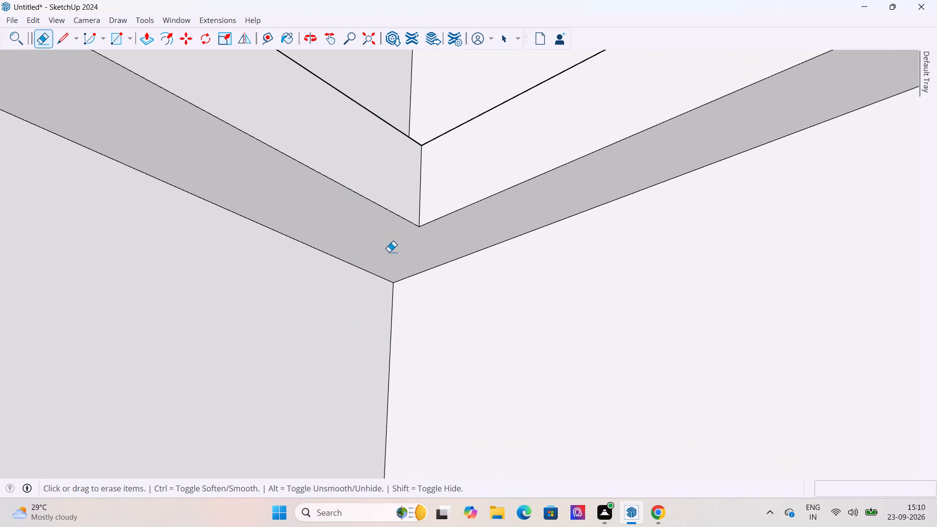
double_click(497, 36)
Examine the L-shaped worktop and divided cabinet fronts from several angles around the room.
scroll(317, 281, "down", 5)
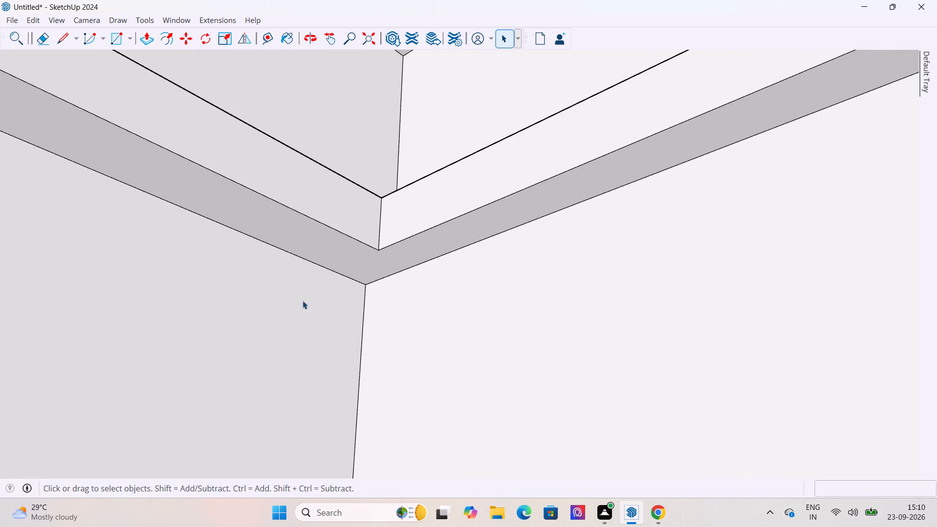
scroll(303, 301, "down", 2)
middle_click_drag(325, 272, 222, 396)
scroll(334, 316, "down", 20)
scroll(334, 316, "down", 13)
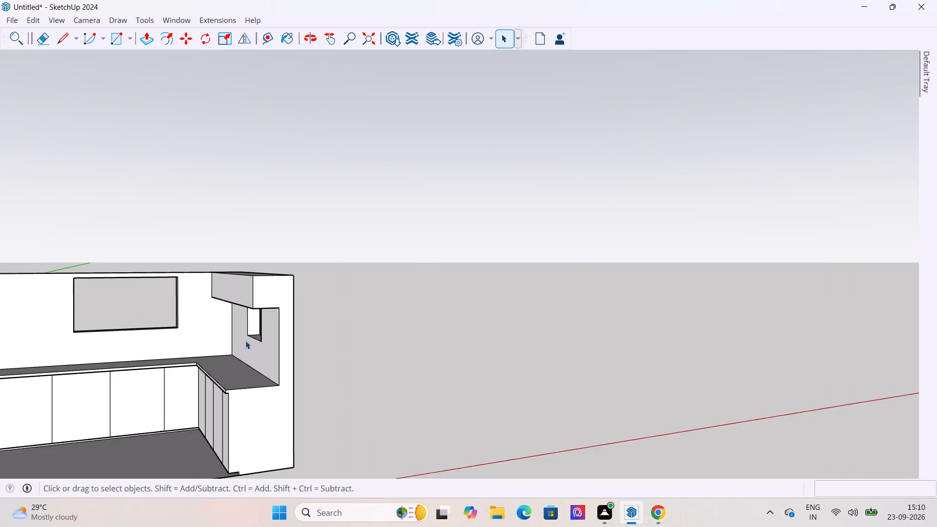
scroll(245, 341, "down", 1)
left_click(423, 328)
scroll(414, 331, "down", 4)
scroll(285, 397, "up", 5)
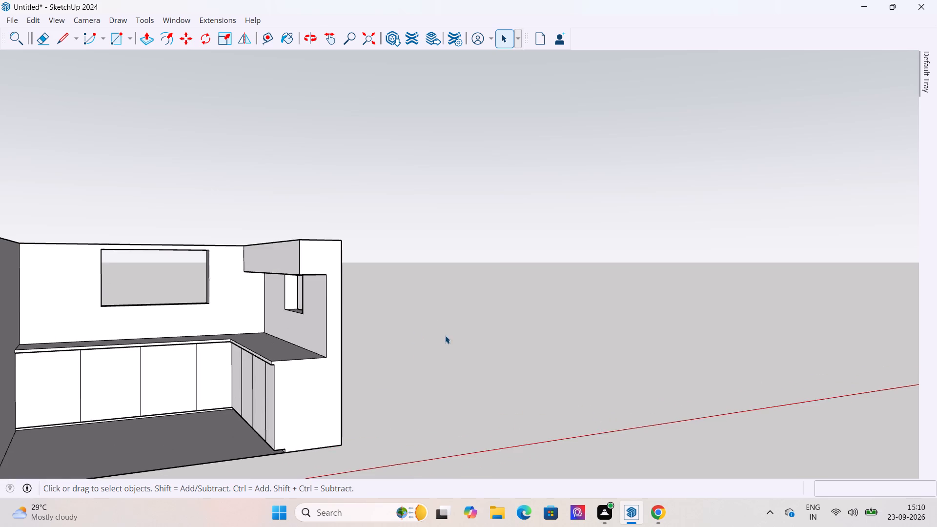
middle_click_drag(445, 335, 269, 345)
scroll(205, 303, "up", 9)
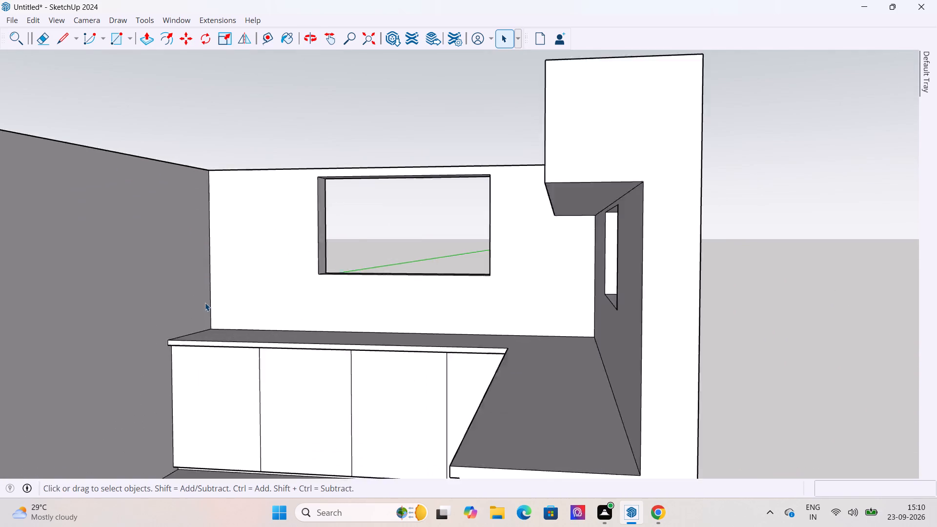
scroll(205, 303, "up", 2)
scroll(203, 303, "down", 6)
middle_click_drag(260, 334, 486, 325)
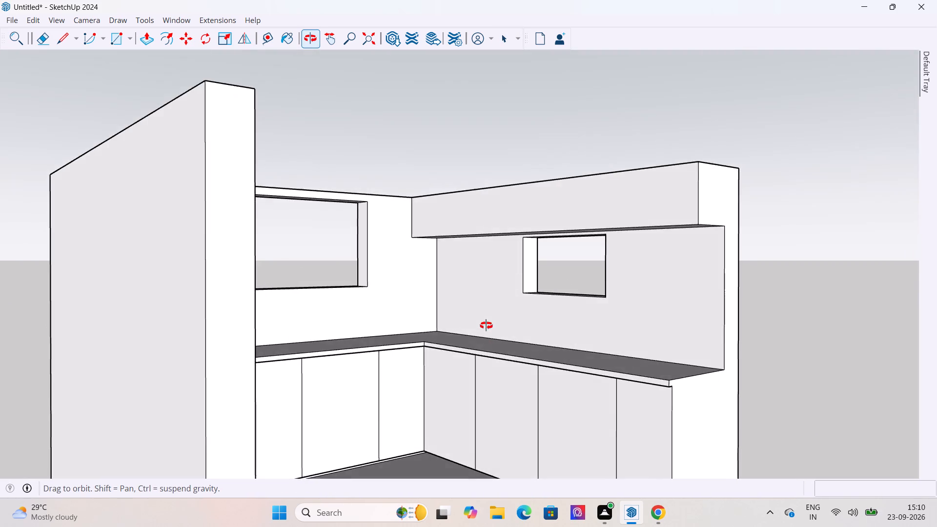
middle_click_drag(486, 325, 431, 346)
scroll(225, 409, "down", 6)
scroll(506, 345, "up", 2)
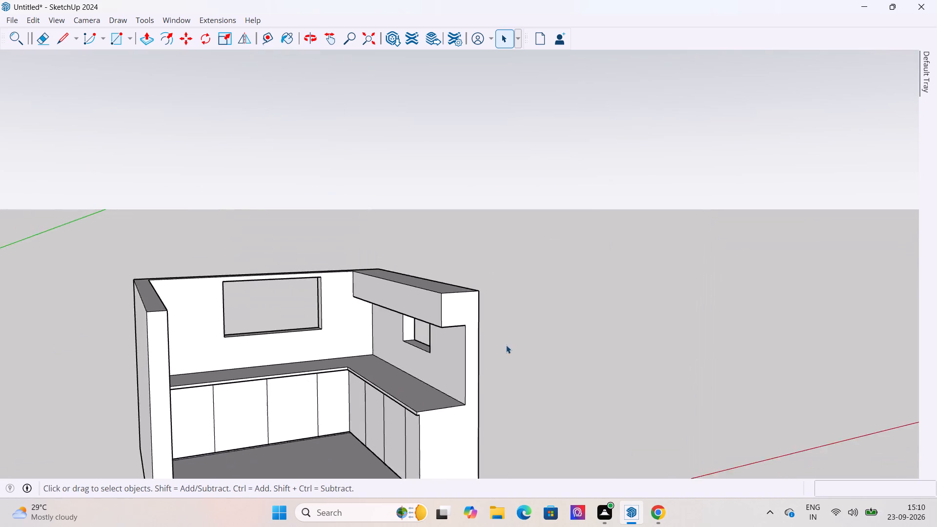
Examine the overhead unit and the side and back wall windows up close.
scroll(506, 345, "up", 9)
middle_click_drag(358, 375, 508, 343)
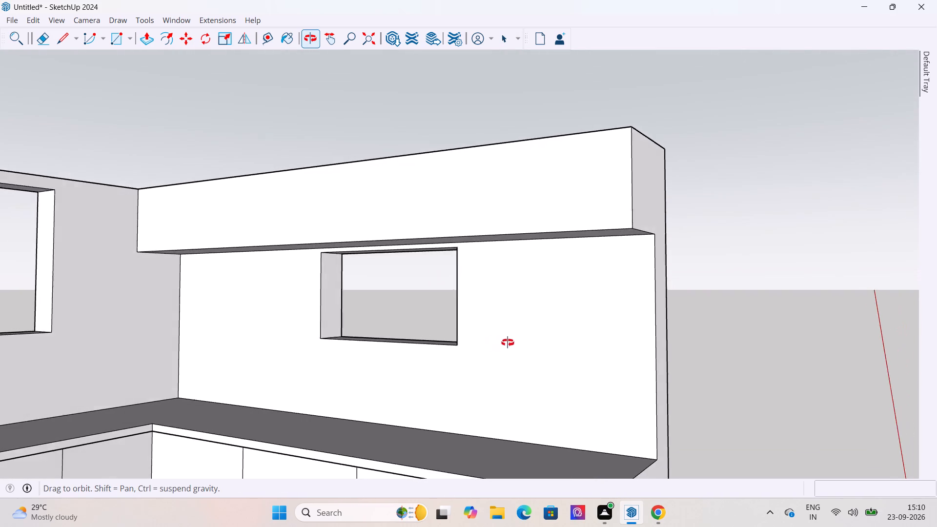
middle_click_drag(508, 343, 509, 342)
scroll(457, 353, "up", 5)
middle_click_drag(440, 346, 539, 400)
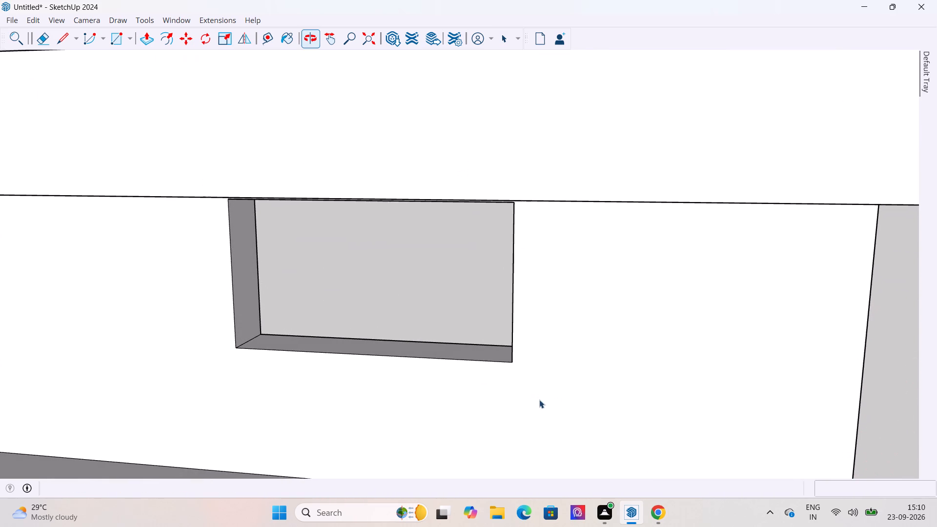
middle_click_drag(488, 262, 157, 246)
scroll(239, 306, "down", 13)
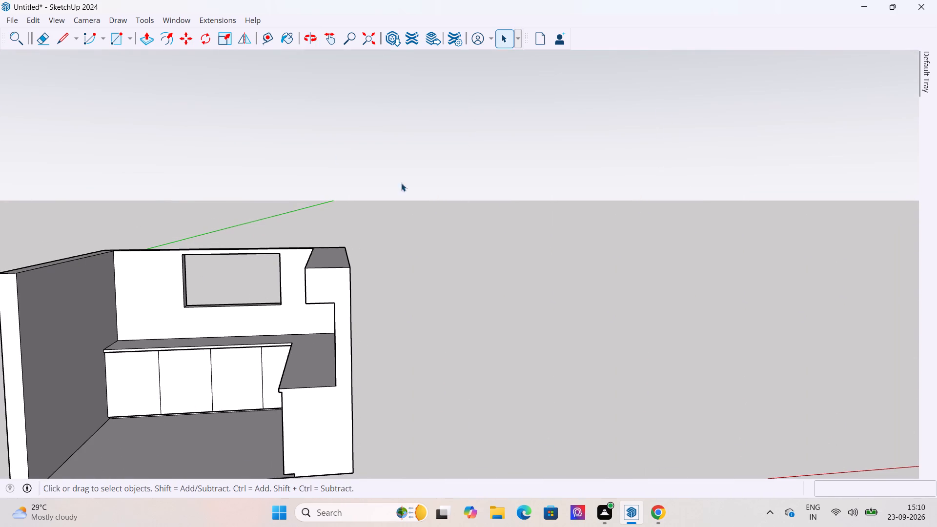
scroll(278, 126, "up", 7)
scroll(189, 345, "up", 5)
middle_click_drag(178, 359, 190, 327)
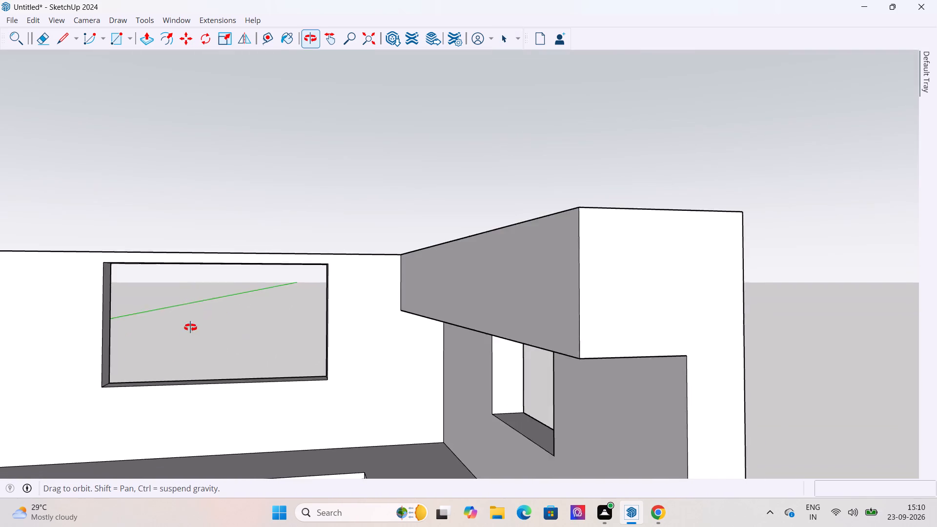
Examine the whole kitchen model from outside and from the open front.
middle_click_drag(190, 327, 188, 331)
scroll(183, 333, "down", 1)
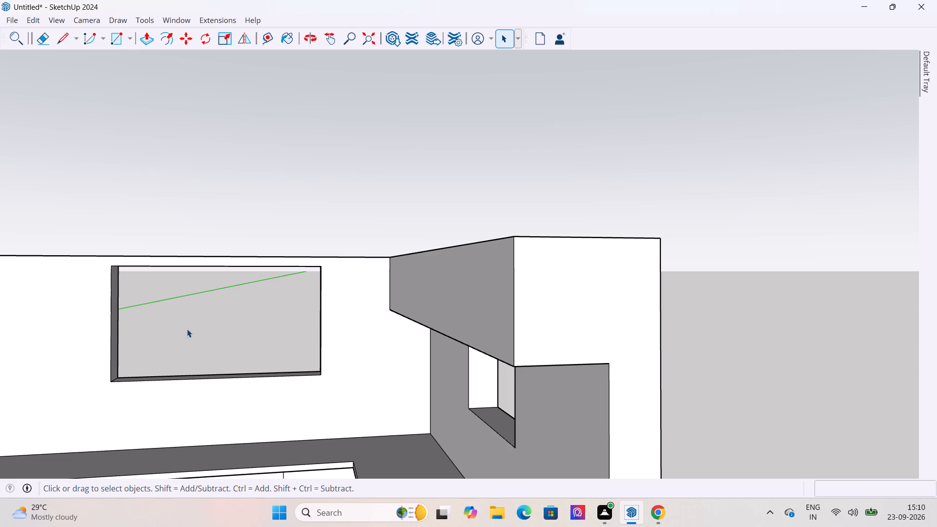
scroll(362, 265, "down", 11)
middle_click_drag(380, 315, 224, 296)
scroll(243, 309, "up", 7)
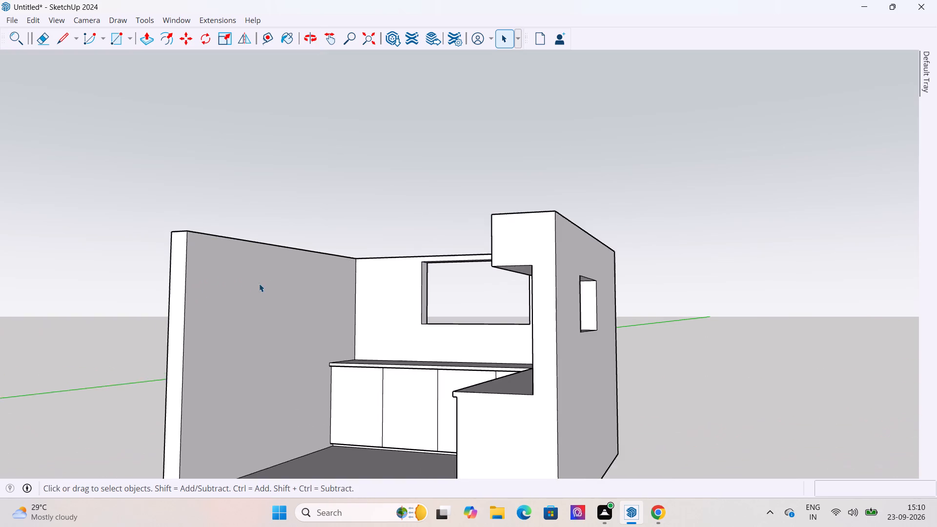
scroll(199, 286, "down", 6)
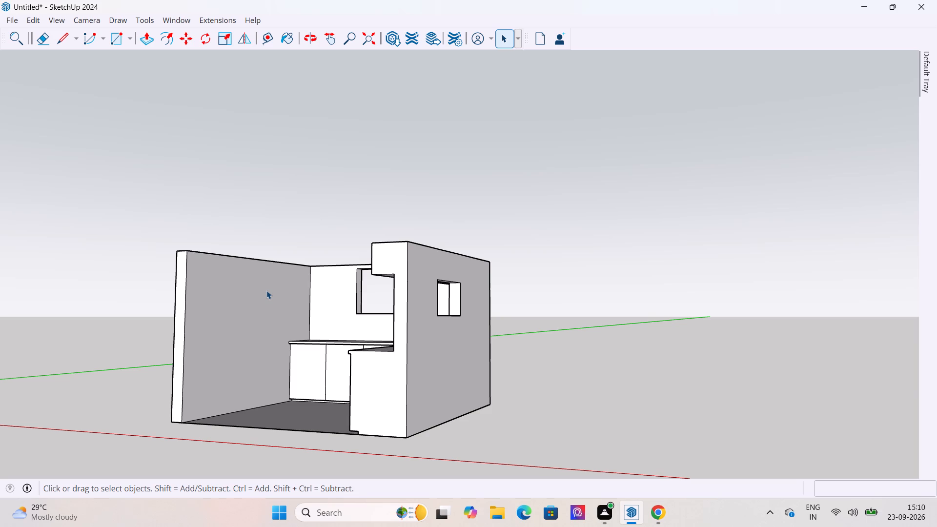
middle_click_drag(236, 323, 337, 334)
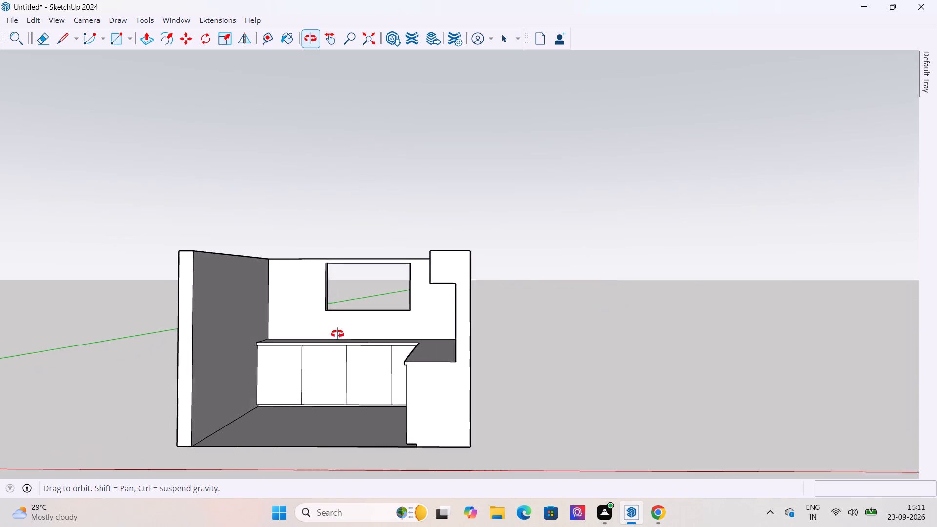
middle_click_drag(337, 334, 346, 329)
middle_click_drag(377, 327, 382, 329)
Switch to Chrome and open the 3D Warehouse site.
left_click(656, 517)
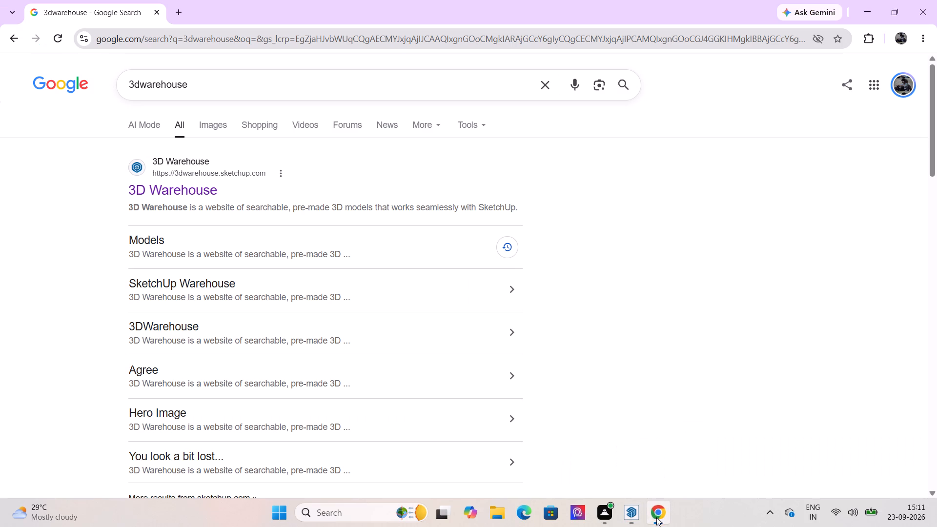
left_click(203, 194)
left_click(203, 190)
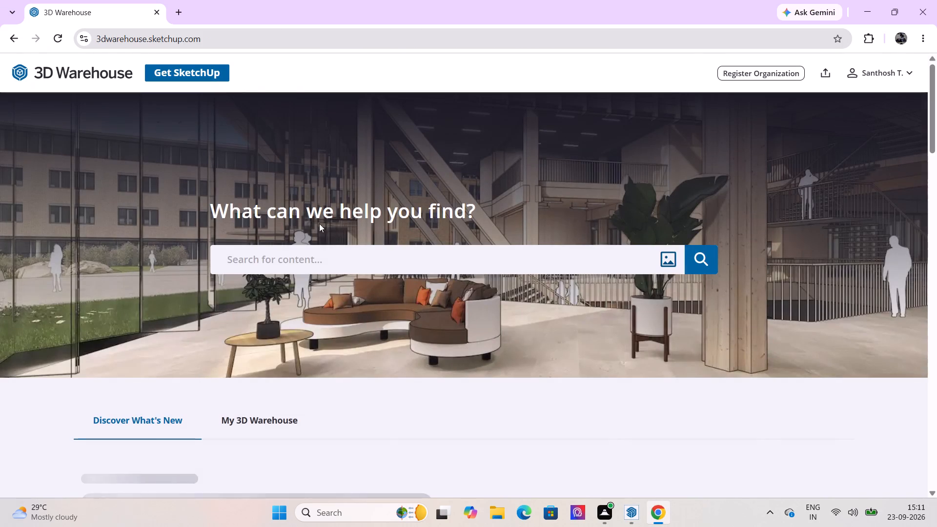
Search 3D Warehouse for "old windows".
left_click(349, 262)
type("old")
key("space")
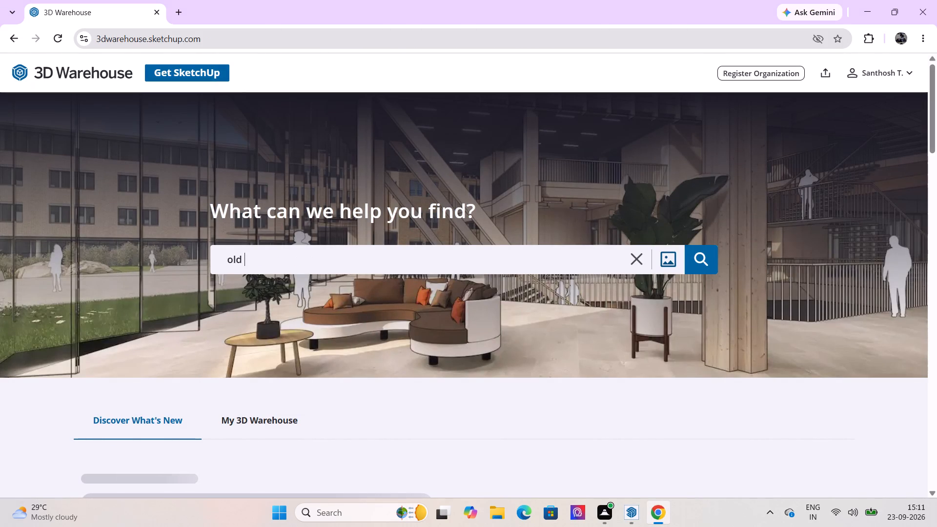
type("windows")
key("Return")
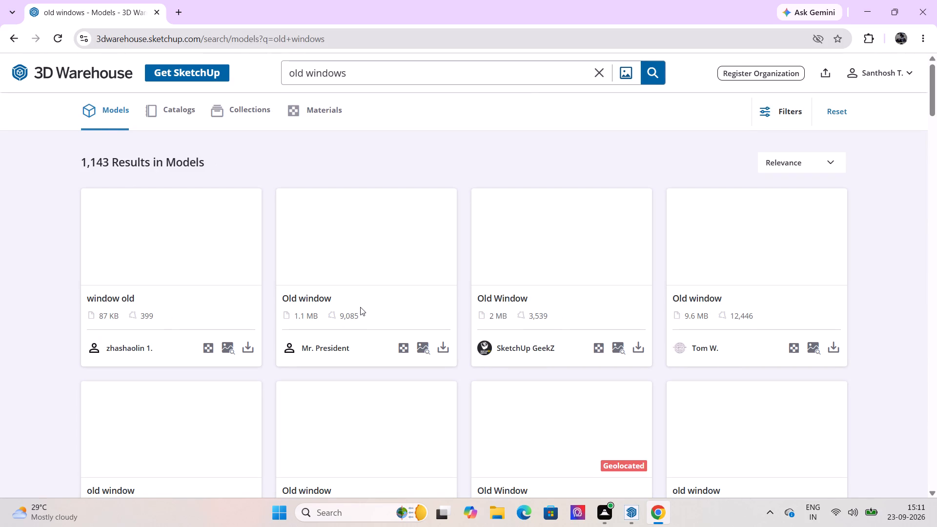
Look through the old window models for one that suits the kitchen's window openings.
scroll(361, 309, "down", 1)
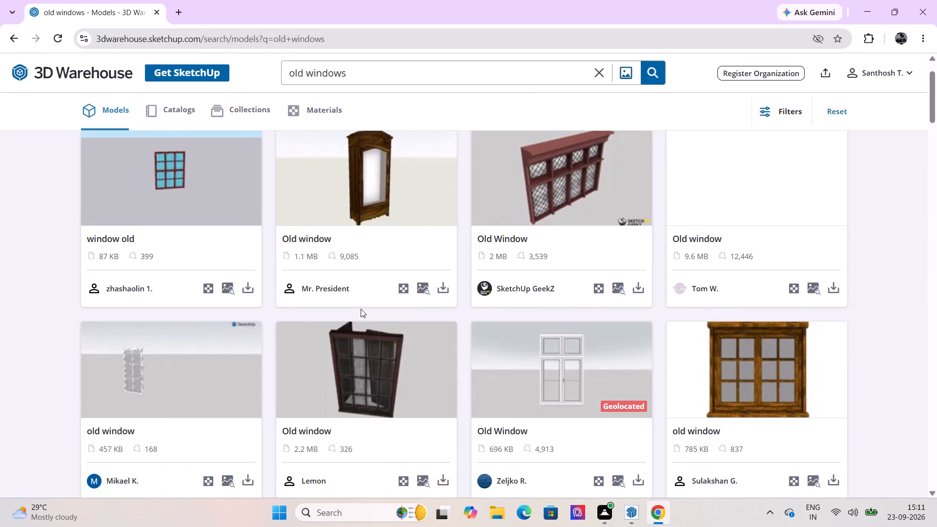
scroll(361, 309, "down", 4)
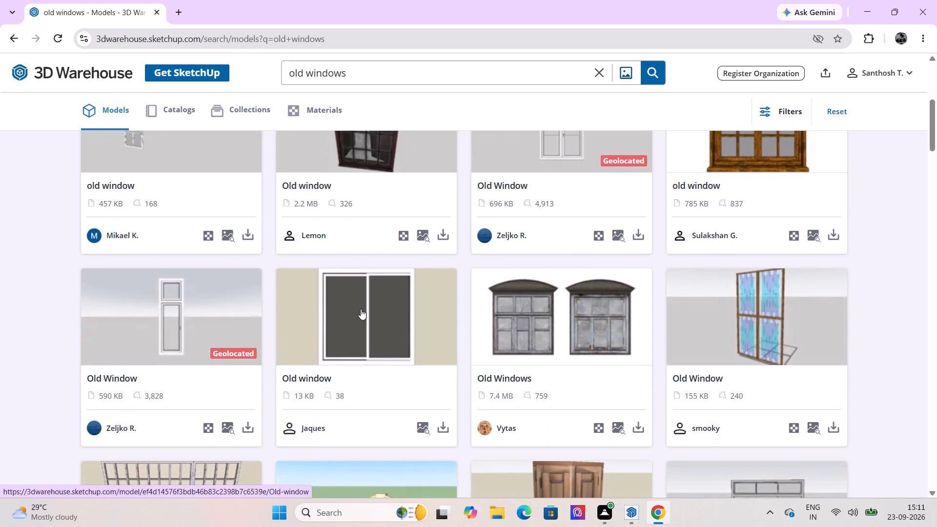
scroll(361, 309, "down", 6)
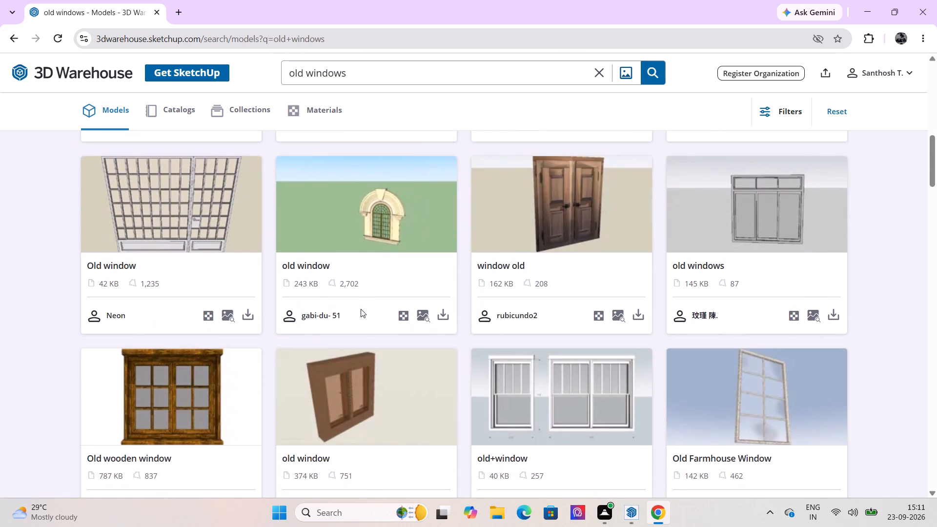
scroll(359, 309, "down", 1)
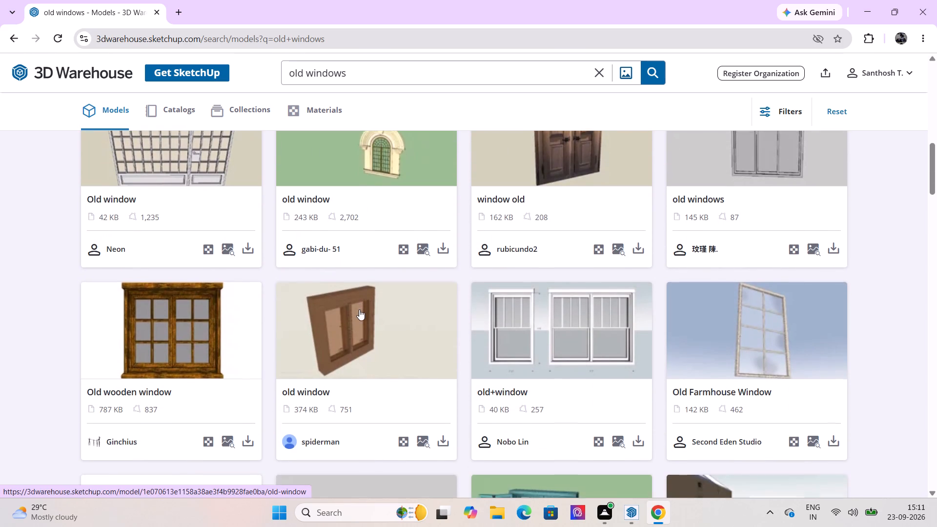
scroll(359, 309, "down", 5)
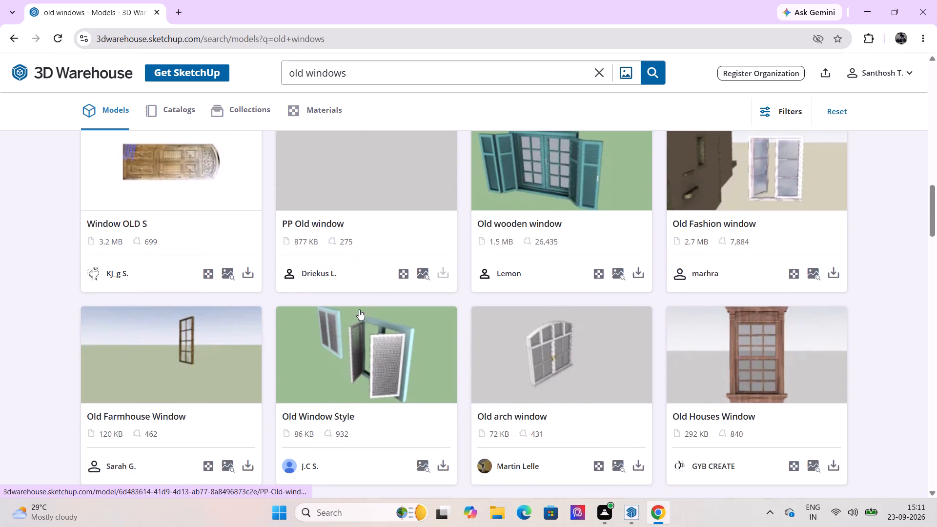
scroll(359, 309, "down", 10)
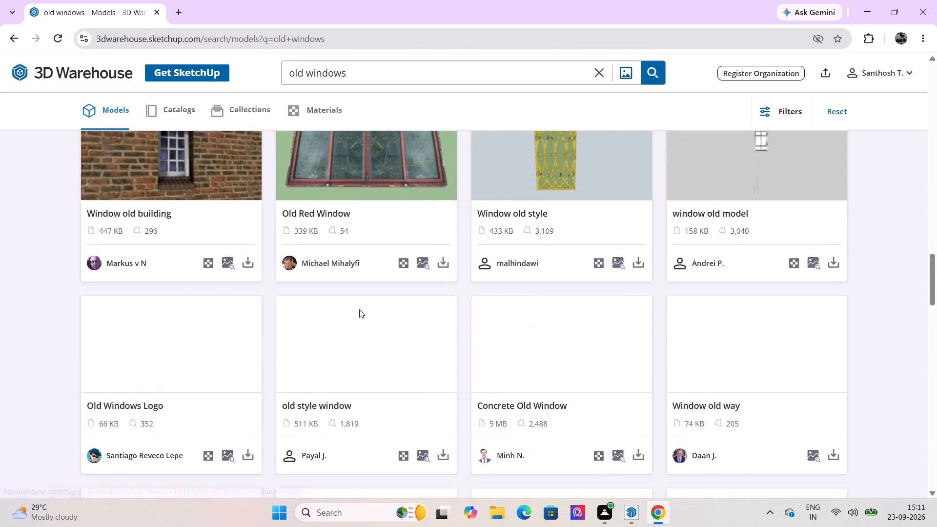
scroll(359, 309, "down", 3)
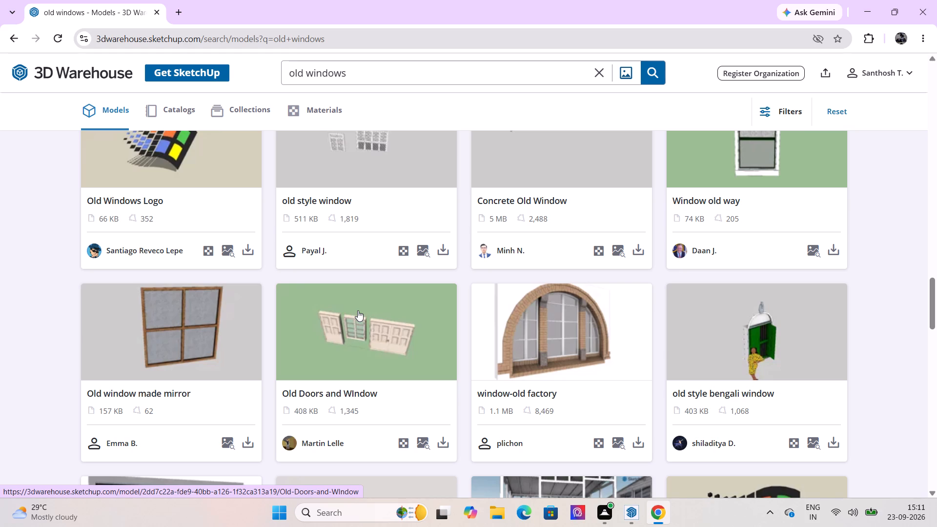
scroll(347, 310, "up", 13)
Replace the model search with "lifekrafts windows".
left_click(415, 70)
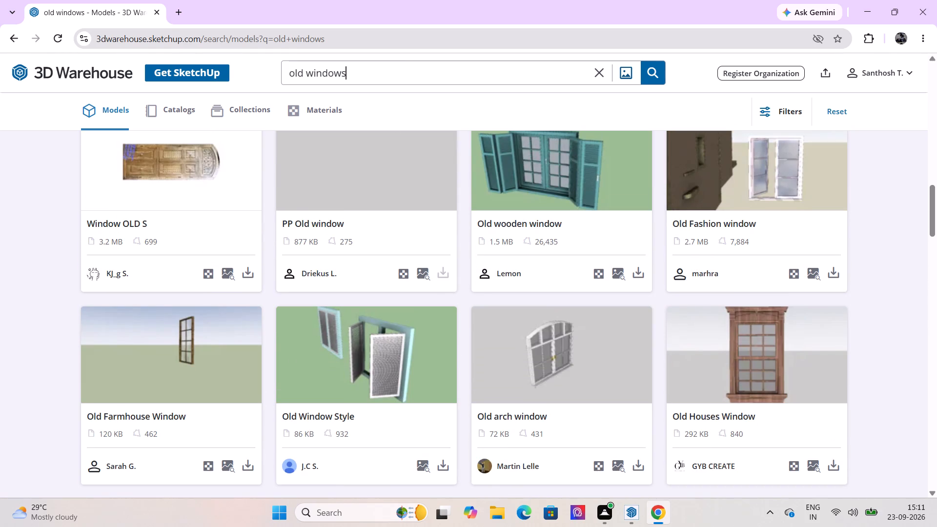
left_click(600, 66)
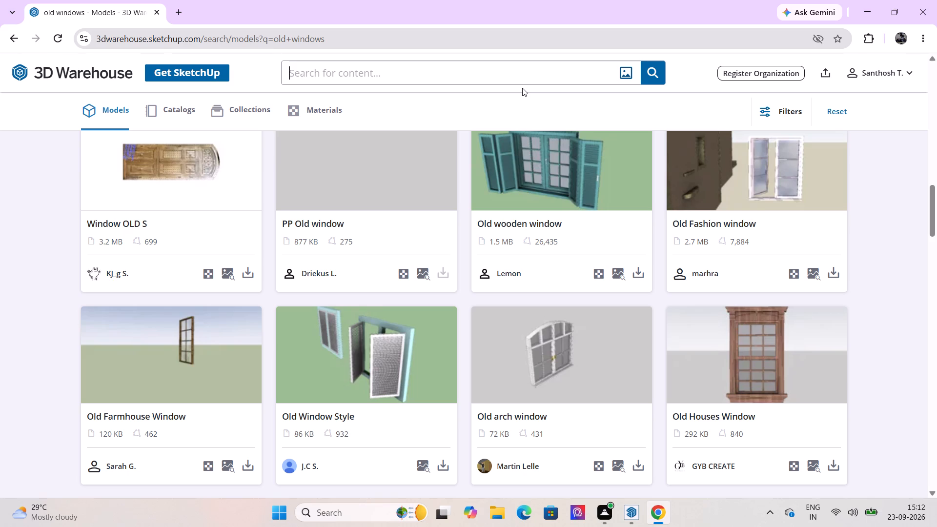
type("life")
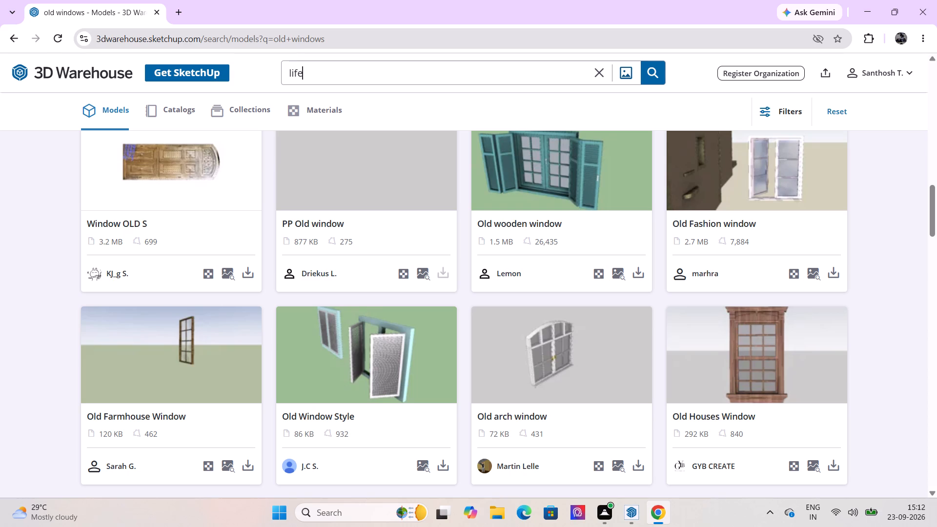
type("kra")
type("ft")
key("s")
key("space")
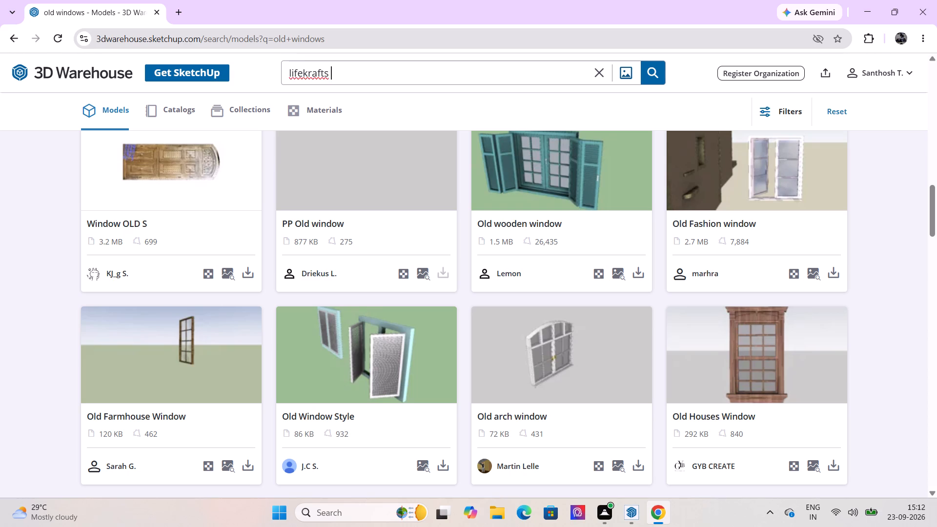
type("windows")
key("Return")
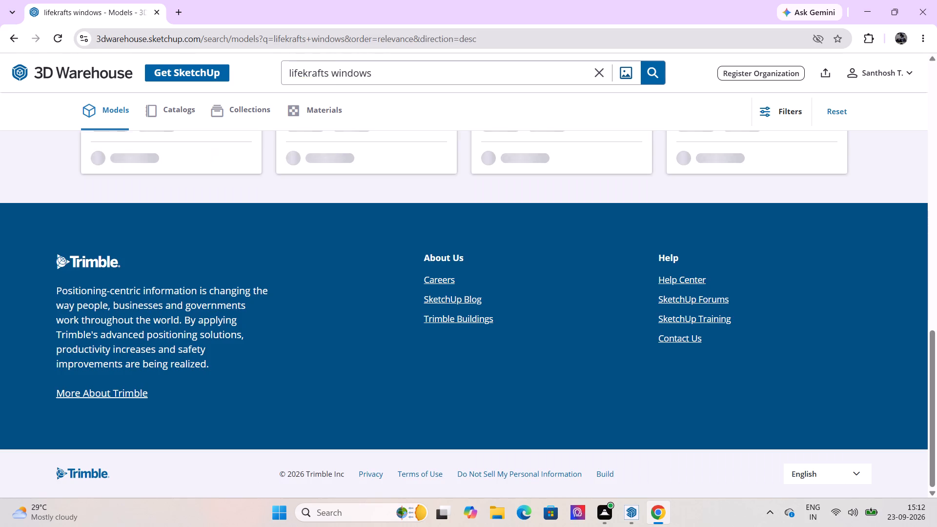
scroll(510, 201, "up", 11)
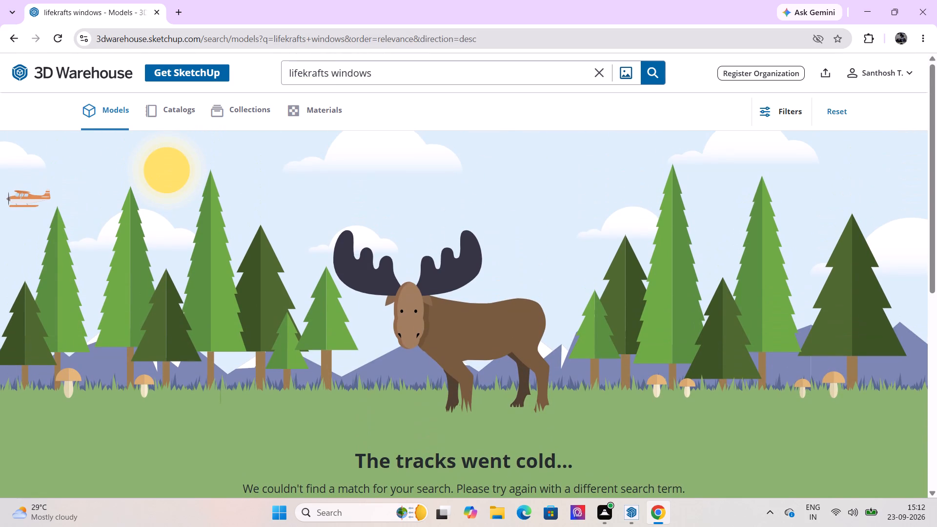
Replace the model search with "wooden casement window".
left_click(598, 68)
scroll(402, 263, "up", 5)
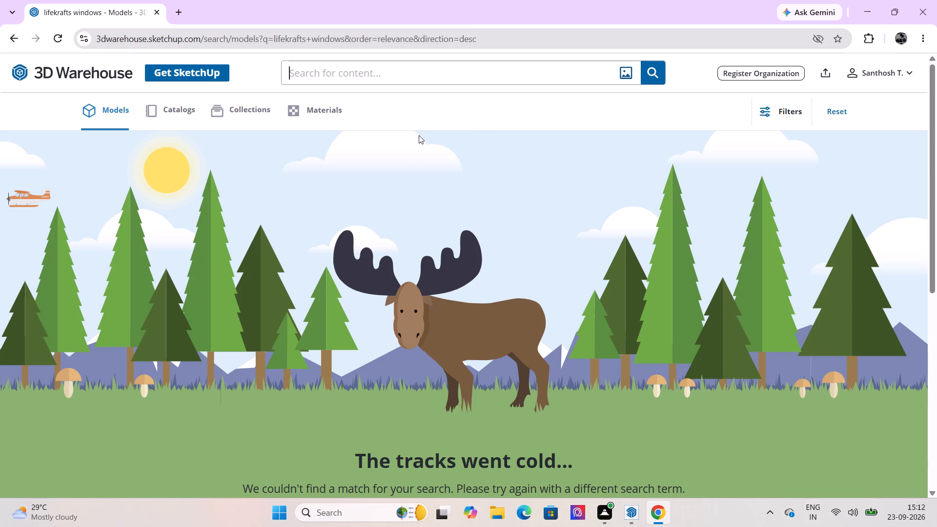
left_click(428, 68)
key("w")
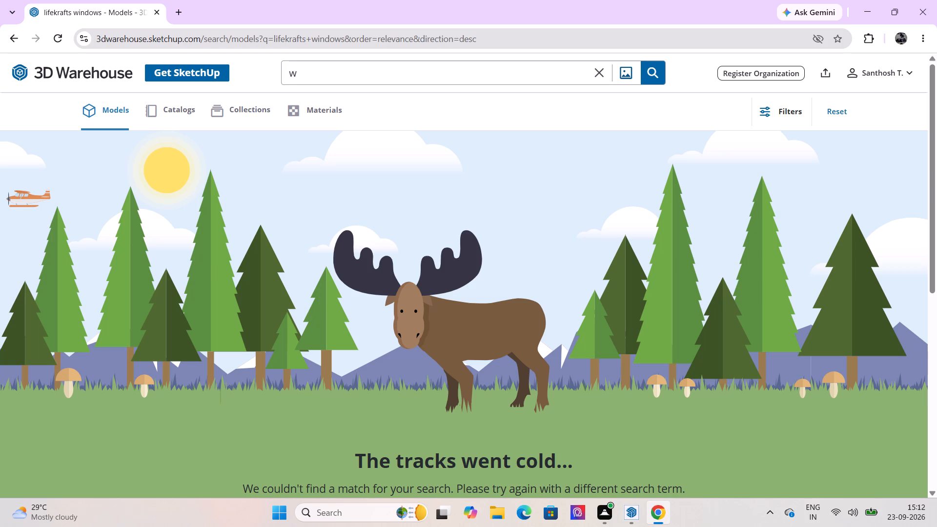
type("ooden")
key("space")
type("casement")
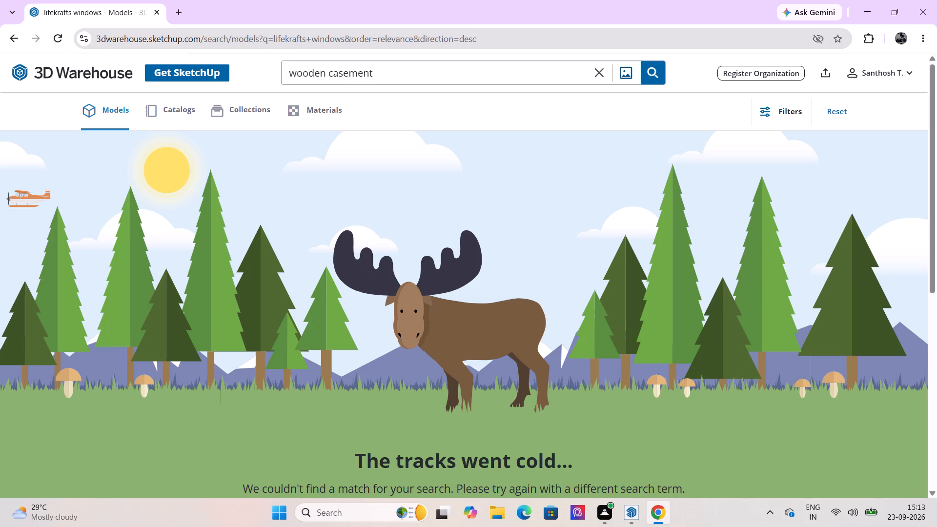
key("space")
type("window")
key("Return")
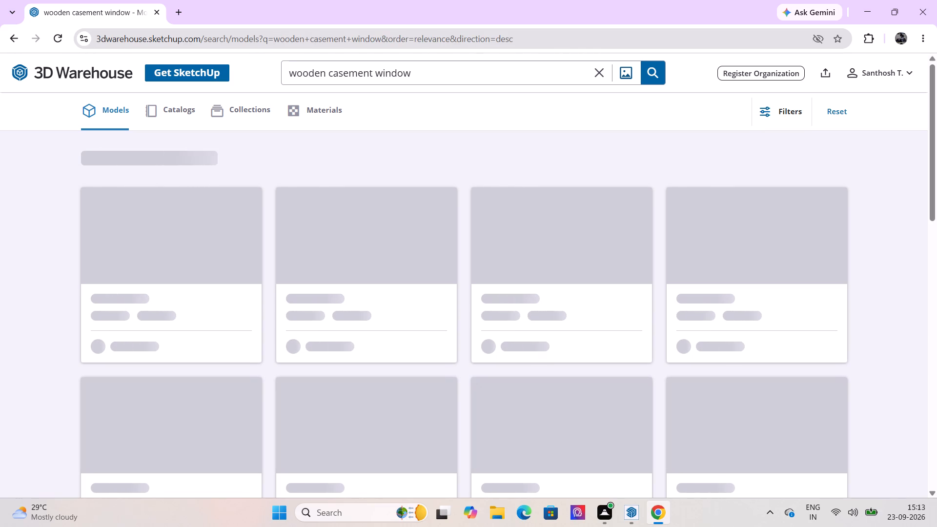
Look through the wooden casement window models for one that suits the kitchen's window openings.
scroll(488, 316, "up", 2)
scroll(321, 215, "up", 5)
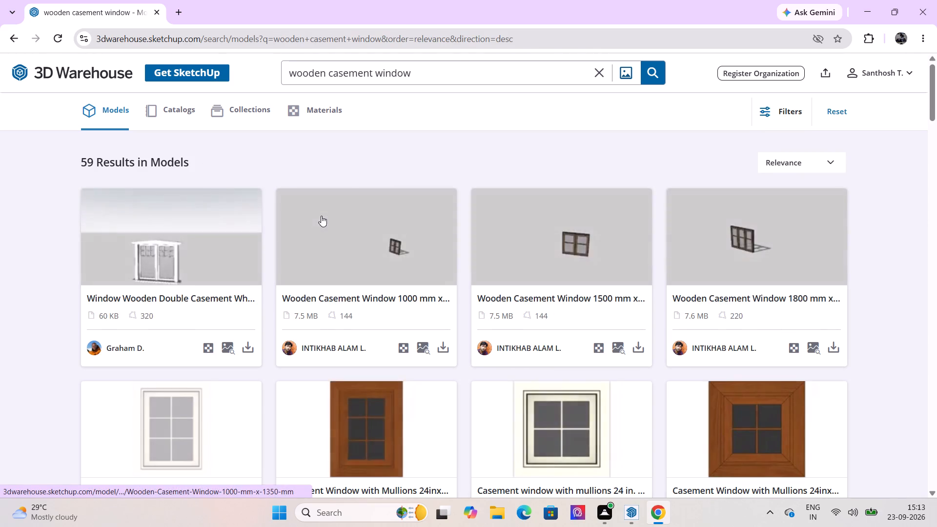
scroll(321, 223, "down", 6)
scroll(382, 284, "up", 7)
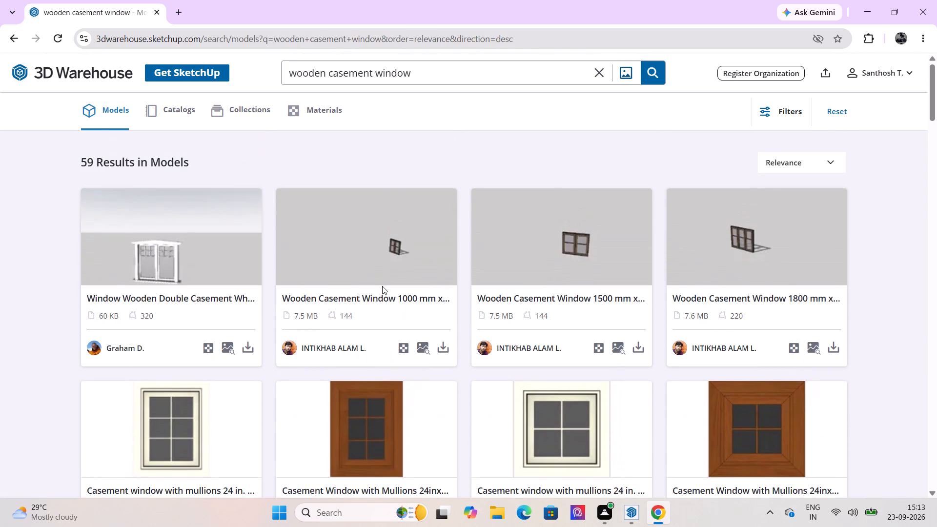
scroll(384, 289, "down", 10)
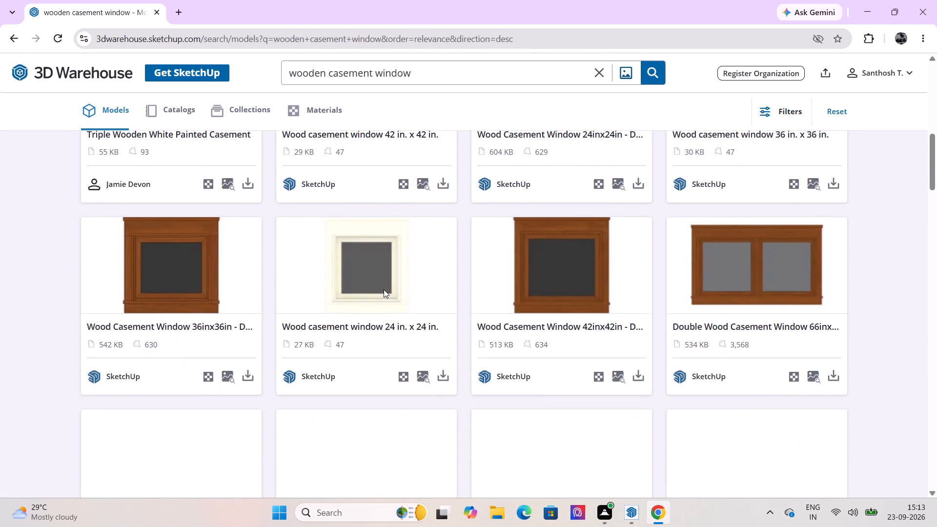
scroll(384, 289, "down", 20)
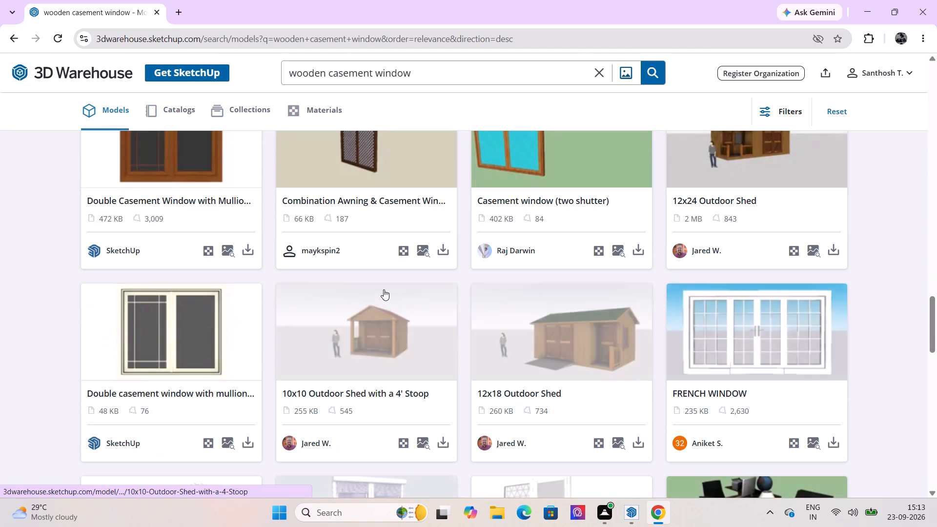
scroll(384, 290, "down", 5)
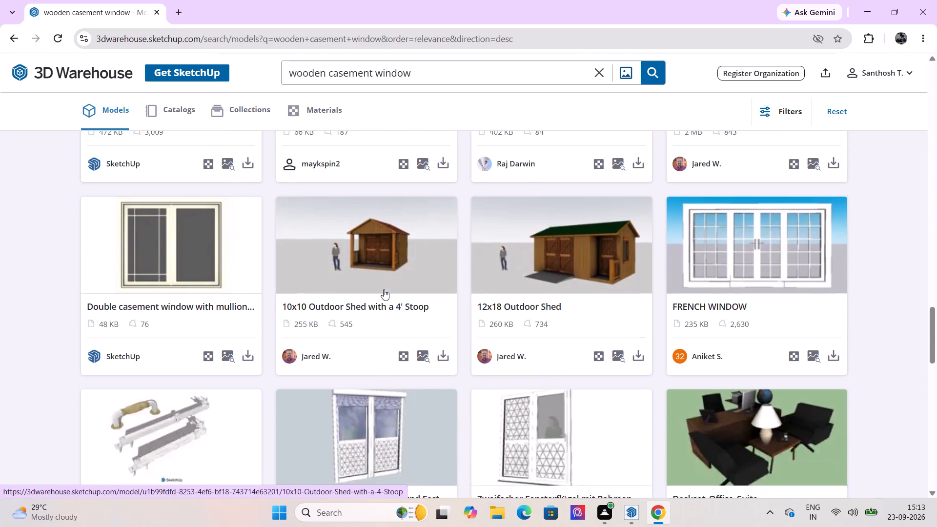
scroll(384, 289, "down", 1)
scroll(257, 342, "down", 6)
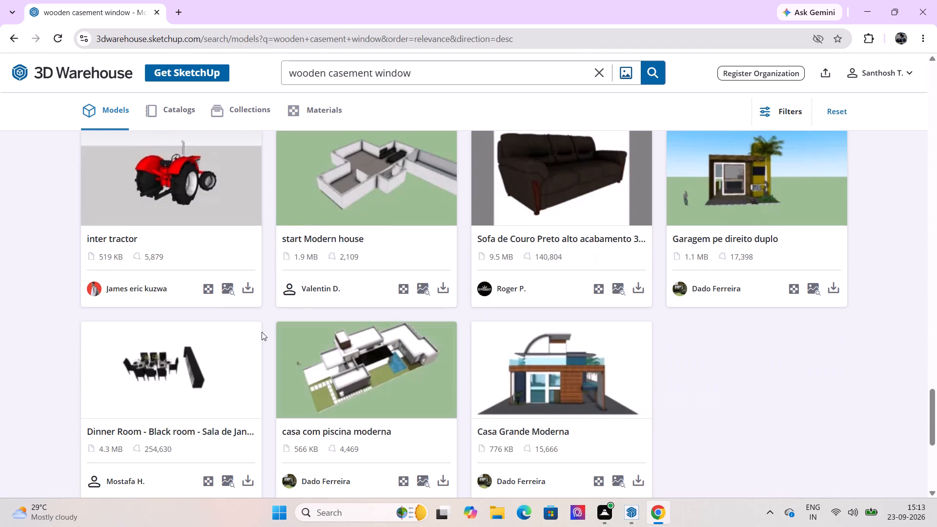
scroll(263, 333, "up", 16)
scroll(263, 333, "up", 11)
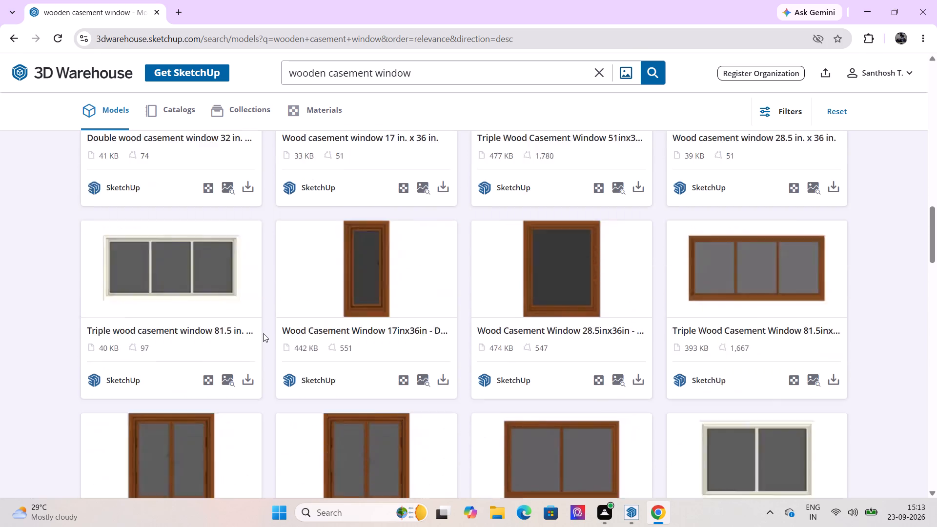
scroll(263, 333, "down", 3)
scroll(263, 333, "up", 13)
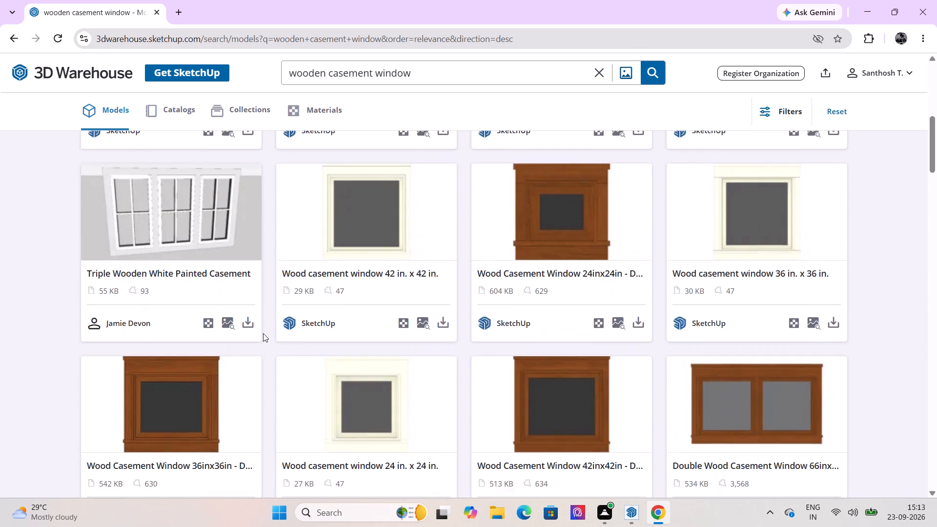
scroll(263, 333, "up", 14)
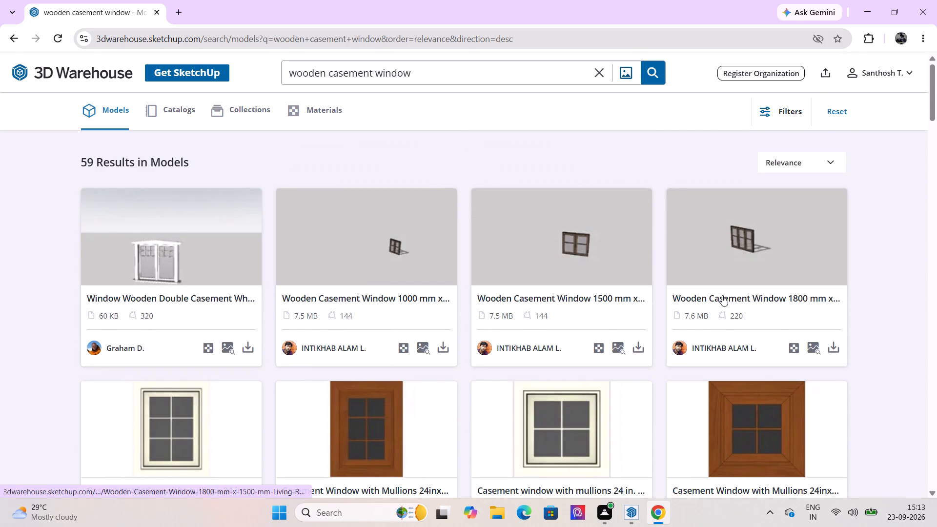
Replace the model search with "old windows" and look through the old window models again.
left_click(594, 69)
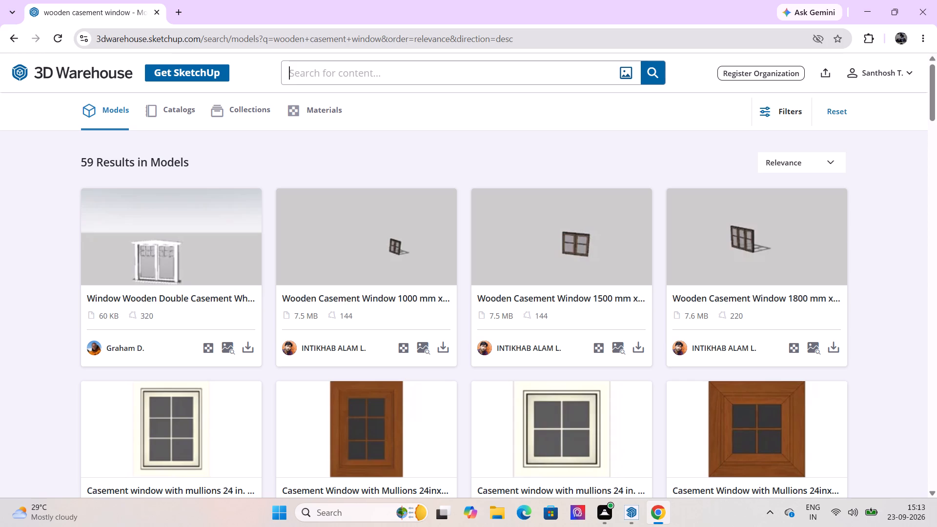
type("old windows")
key("Return")
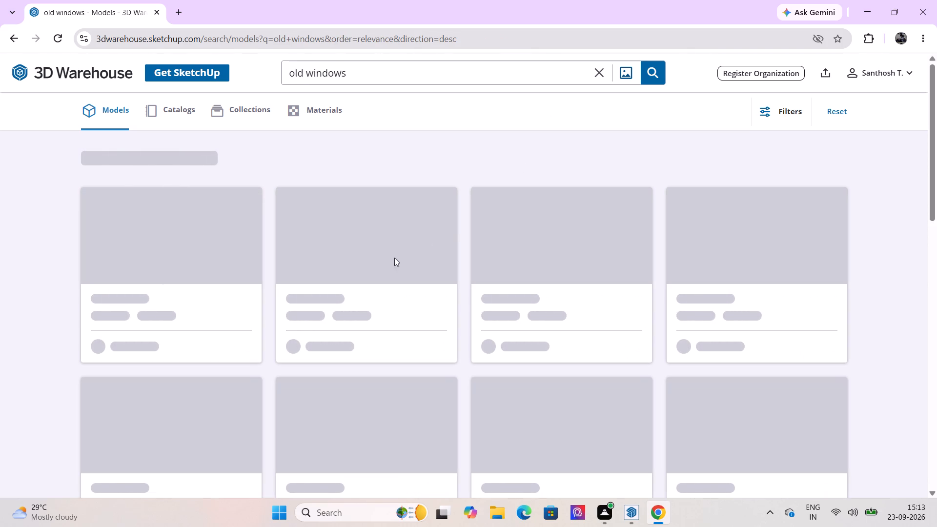
scroll(380, 260, "down", 5)
scroll(378, 259, "up", 11)
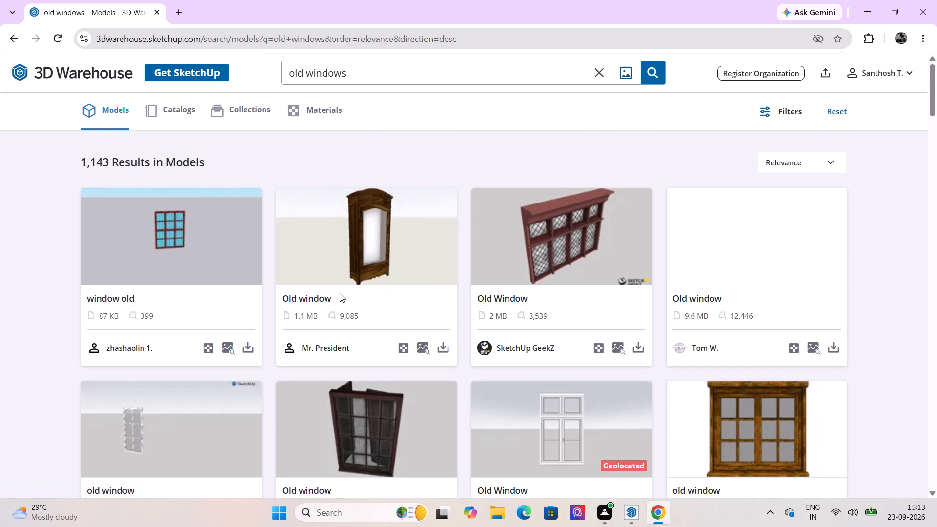
scroll(339, 293, "down", 8)
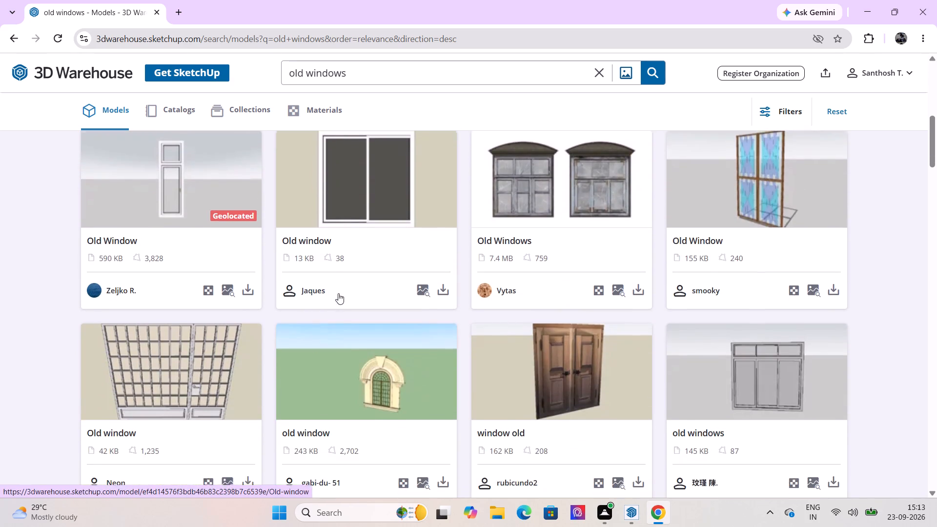
scroll(338, 293, "down", 4)
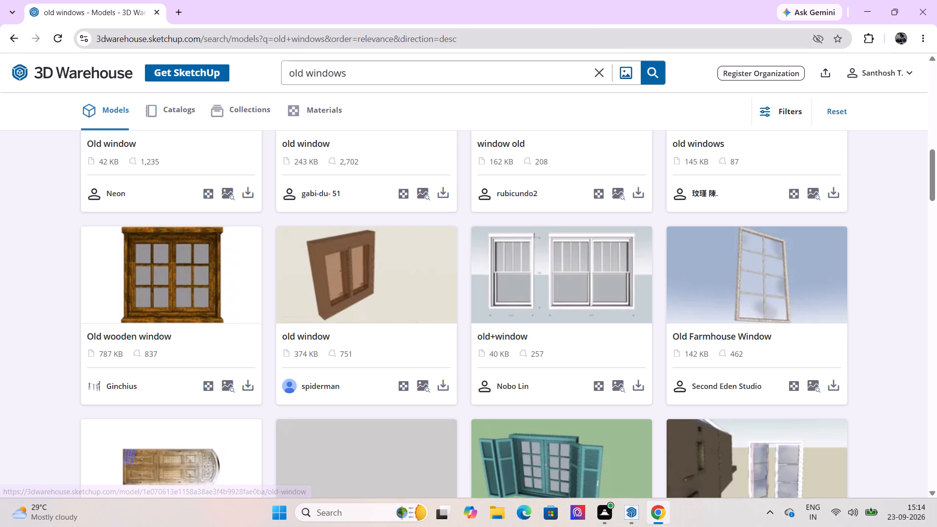
Replace the model search with "brown iron fixed window".
left_click(600, 67)
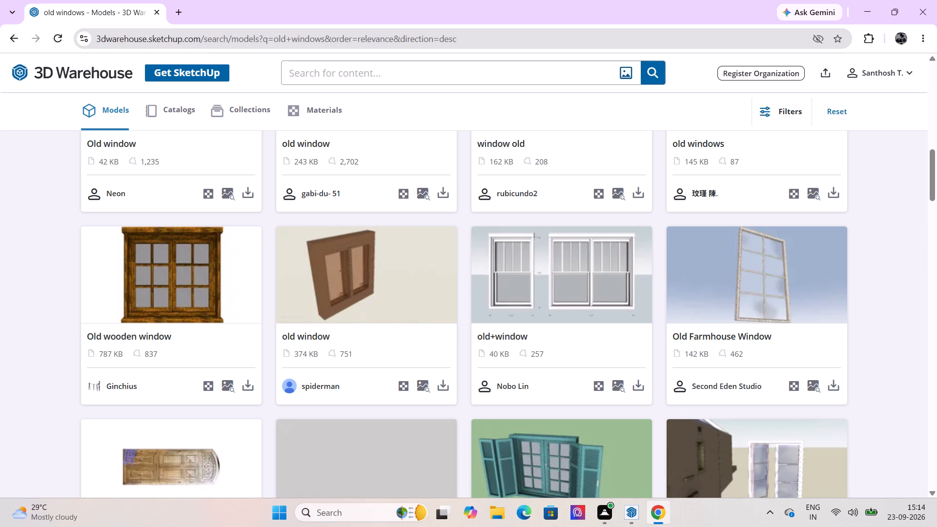
type("be")
key("BackSpace")
type("rown")
key("space")
type("iron")
key("space")
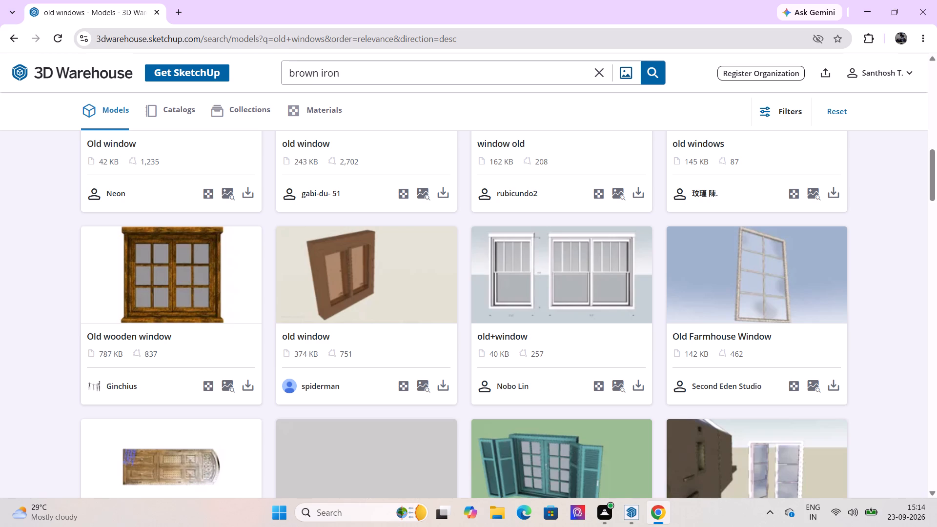
type("fixed window")
key("Return")
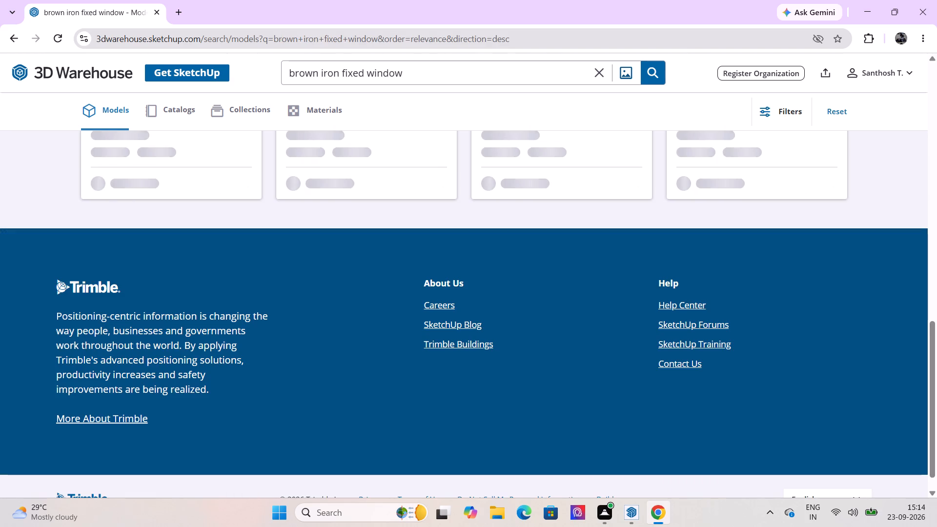
scroll(543, 158, "up", 9)
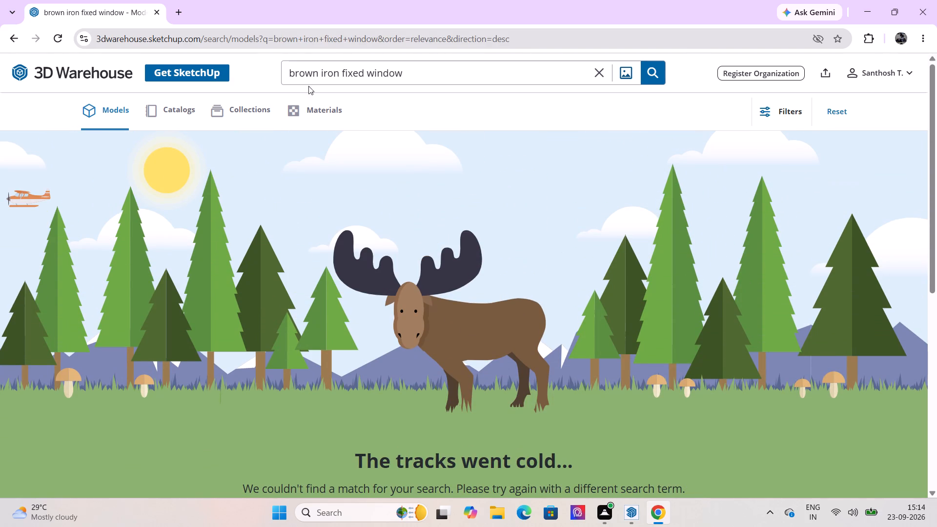
Shorten the model search to "iron fixed window" and look through the models for a suitable window.
left_click_drag(319, 73, 272, 77)
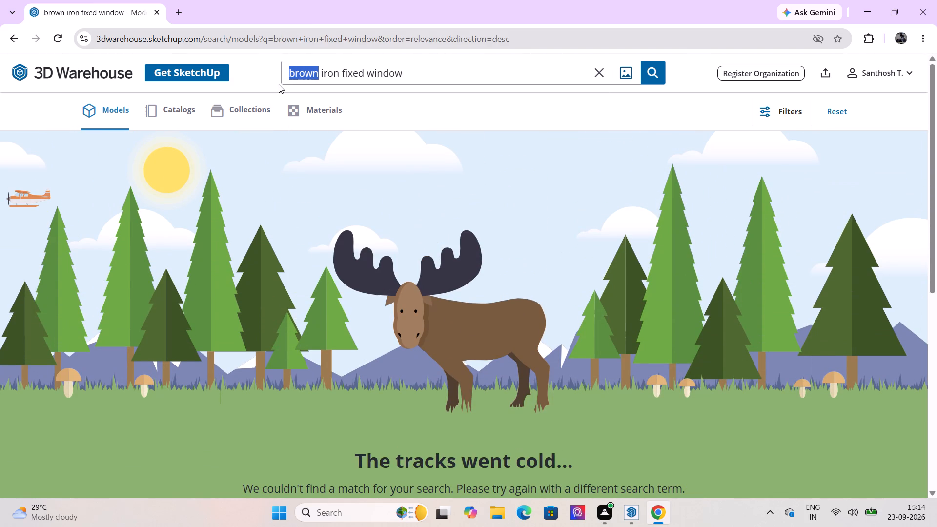
key("BackSpace")
key("Return")
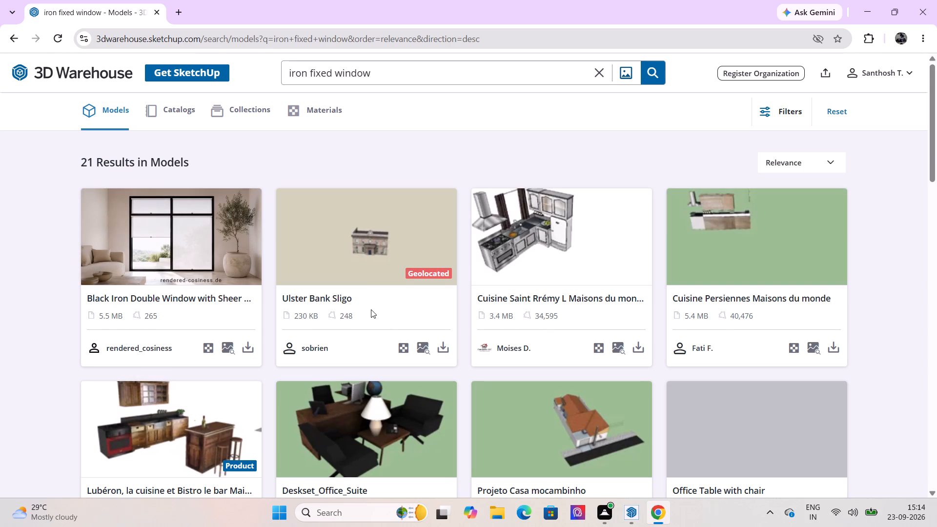
scroll(371, 309, "down", 3)
scroll(413, 315, "up", 5)
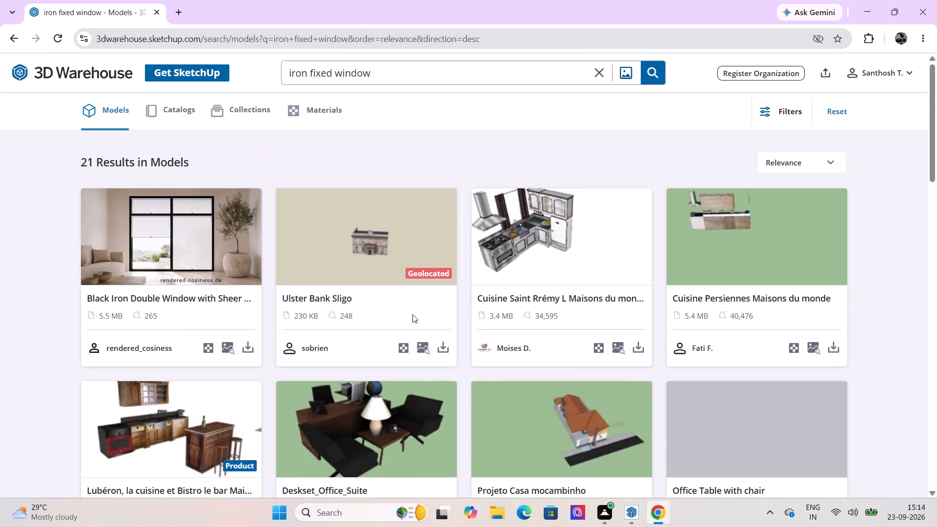
scroll(412, 314, "down", 14)
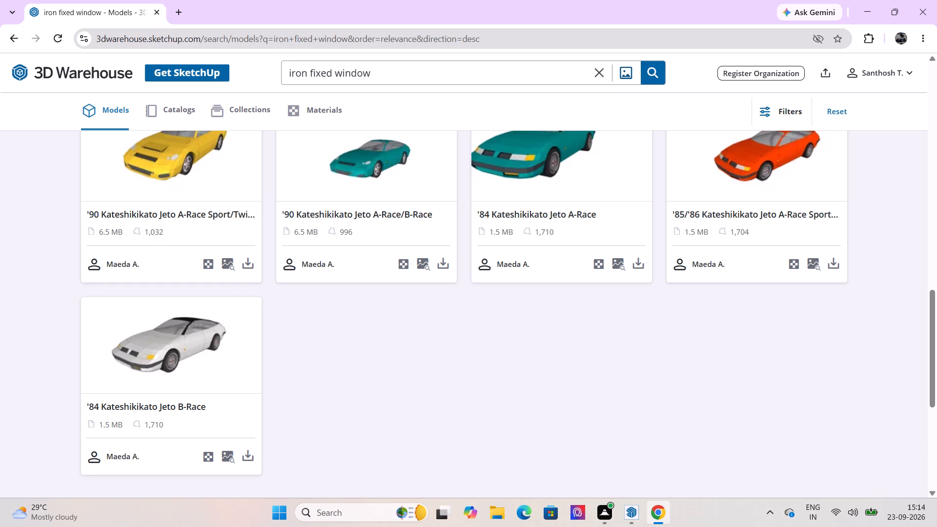
Replace the model search with "0ld windows".
left_click(598, 68)
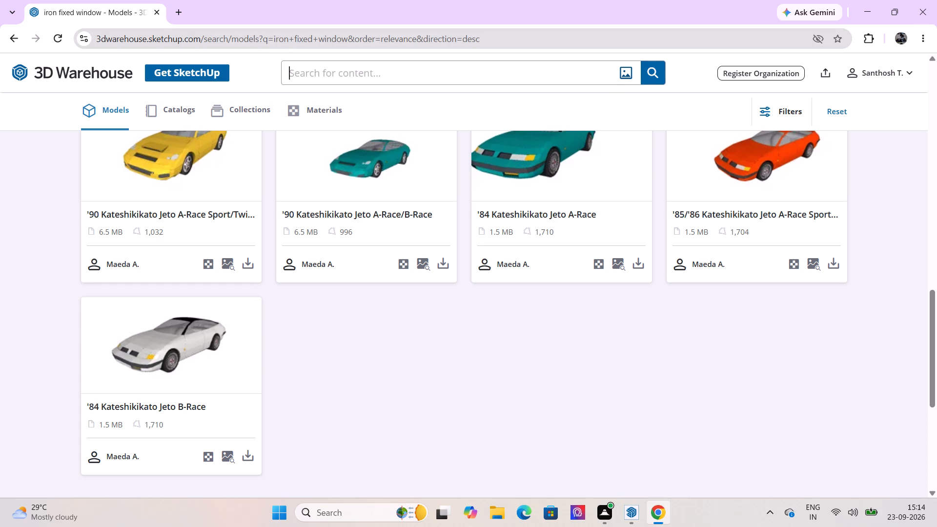
type("0l")
type("d windows")
key("Return")
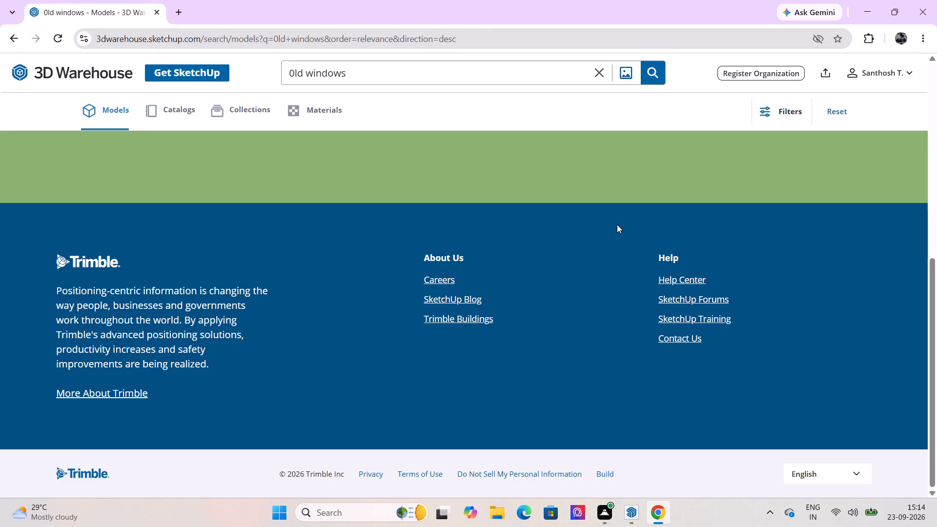
scroll(613, 245, "up", 10)
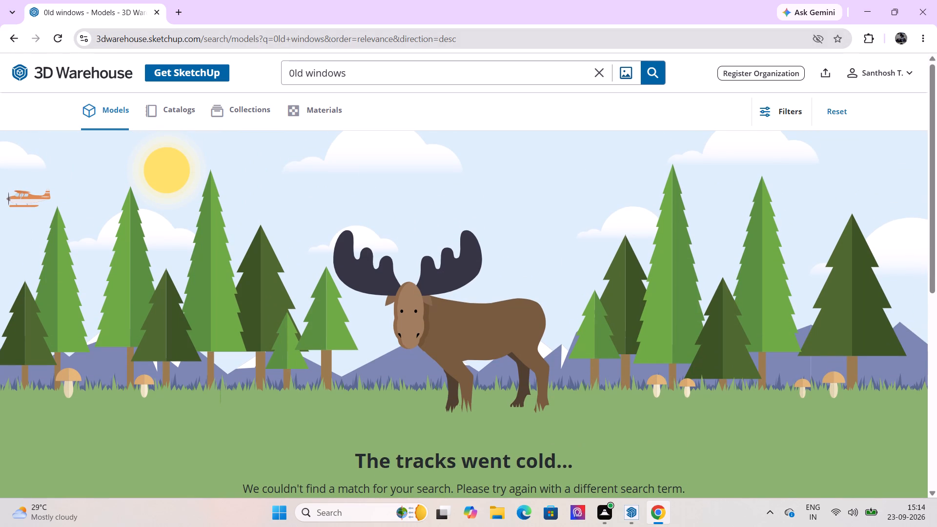
Change the model search to "vintages windows".
left_click_drag(304, 70, 266, 72)
key("BackSpace")
type("vintah")
key("BackSpace")
type("ges")
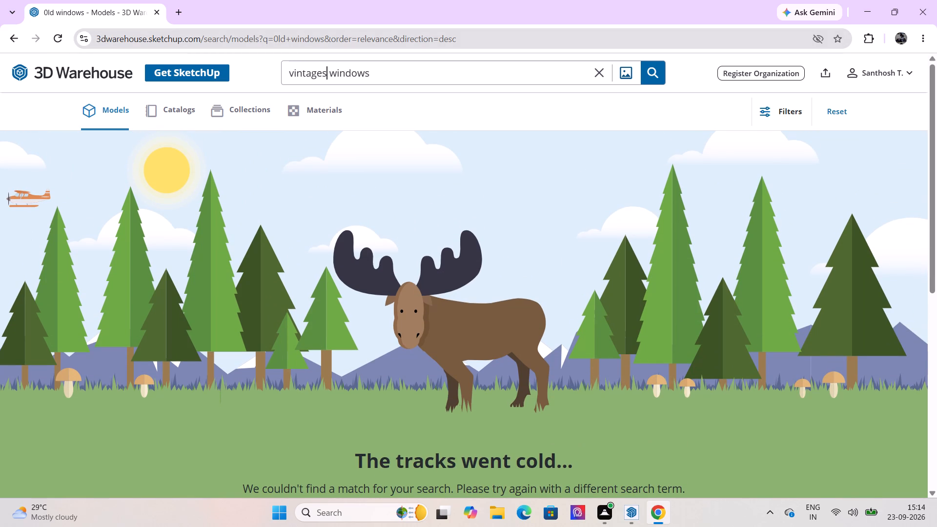
key("Return")
scroll(348, 236, "up", 4)
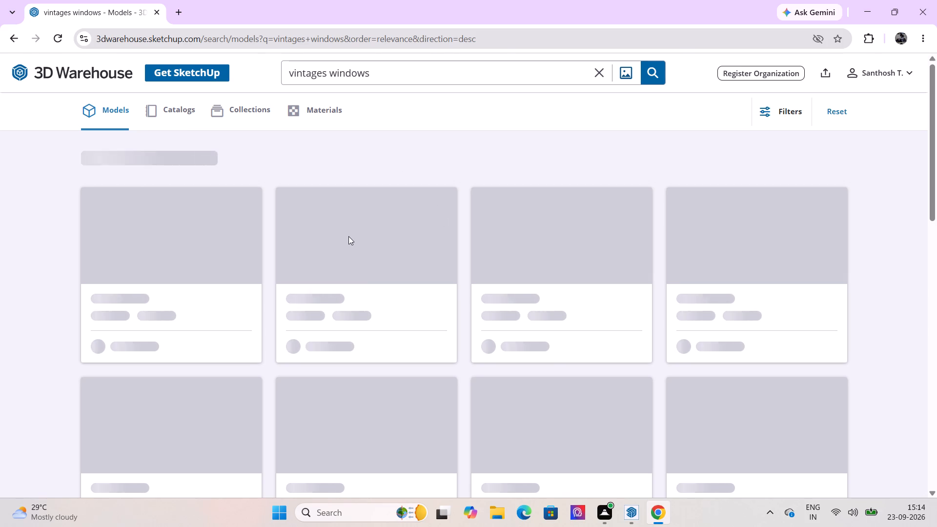
Look through the "vintages windows" models for a window that suits the kitchen openings.
scroll(338, 280, "down", 4)
scroll(338, 280, "up", 5)
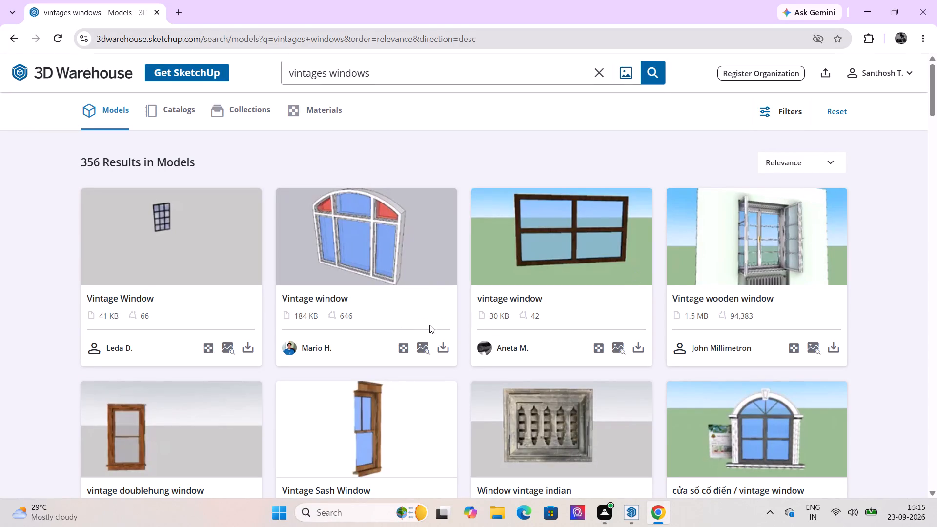
scroll(407, 354, "up", 1)
scroll(391, 380, "down", 3)
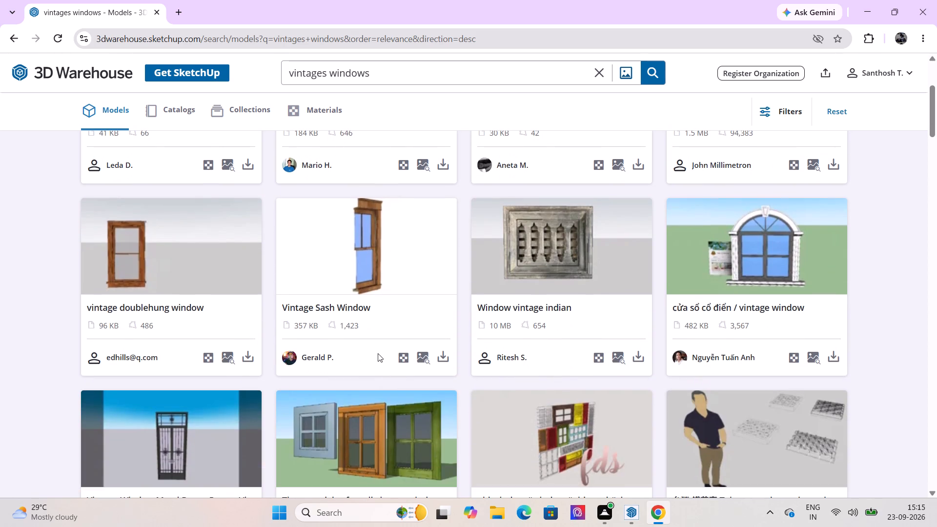
scroll(378, 353, "down", 4)
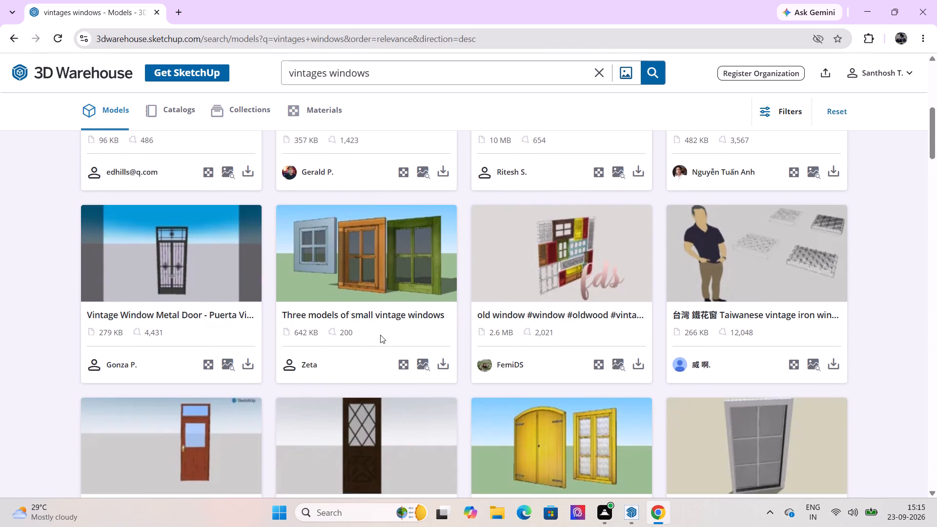
scroll(380, 335, "down", 8)
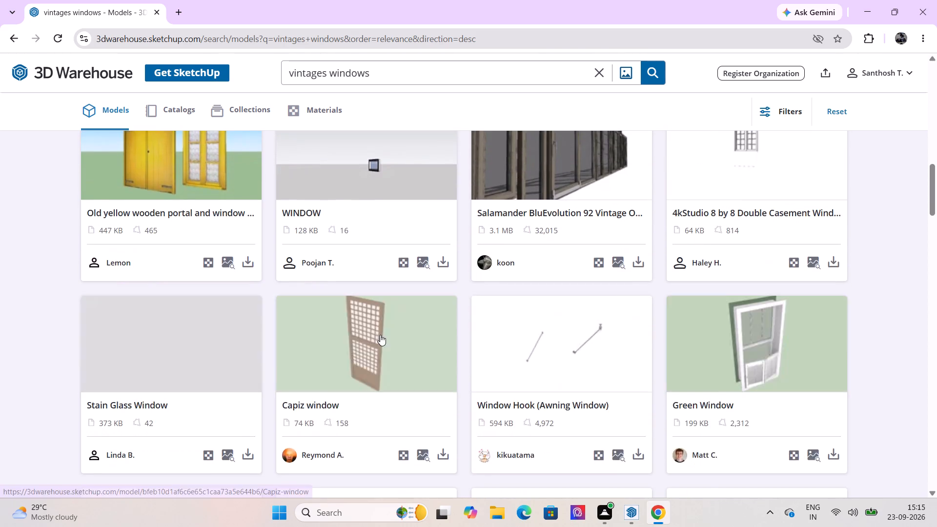
scroll(380, 335, "up", 3)
scroll(380, 335, "down", 3)
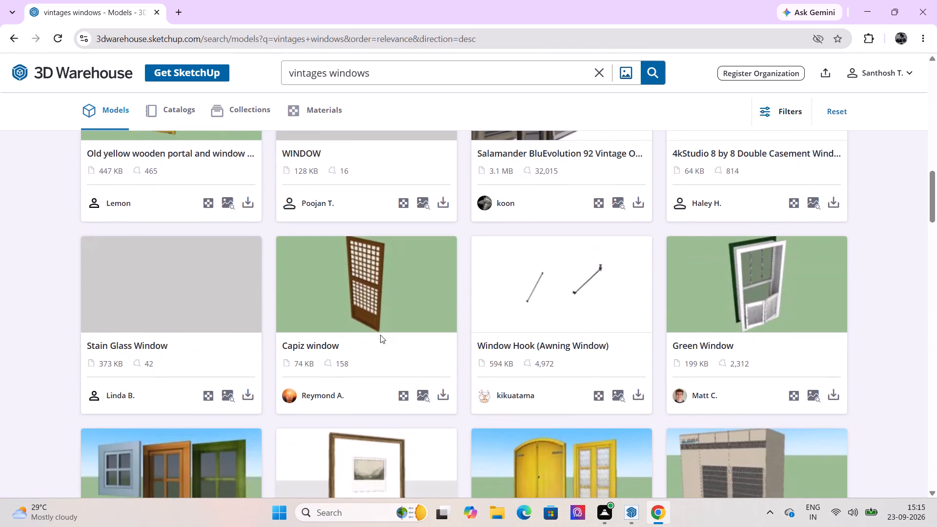
scroll(380, 335, "down", 7)
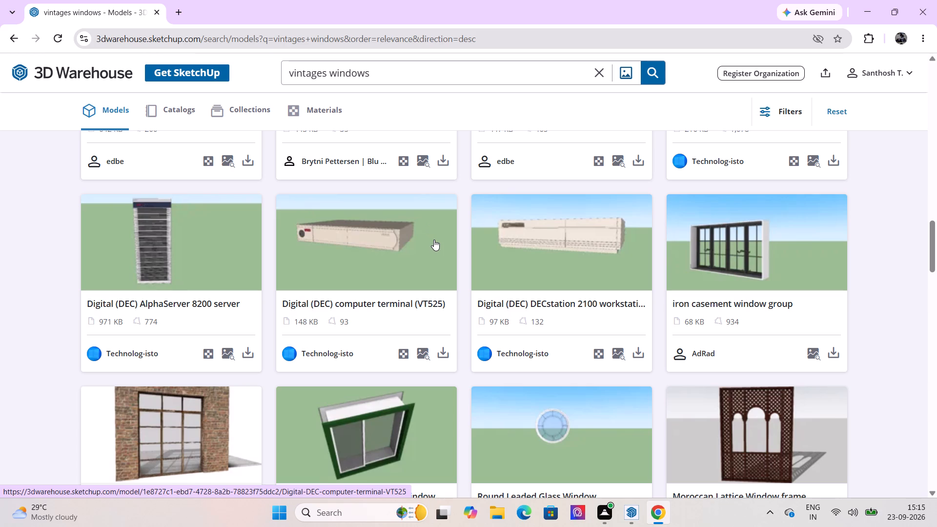
scroll(486, 265, "down", 7)
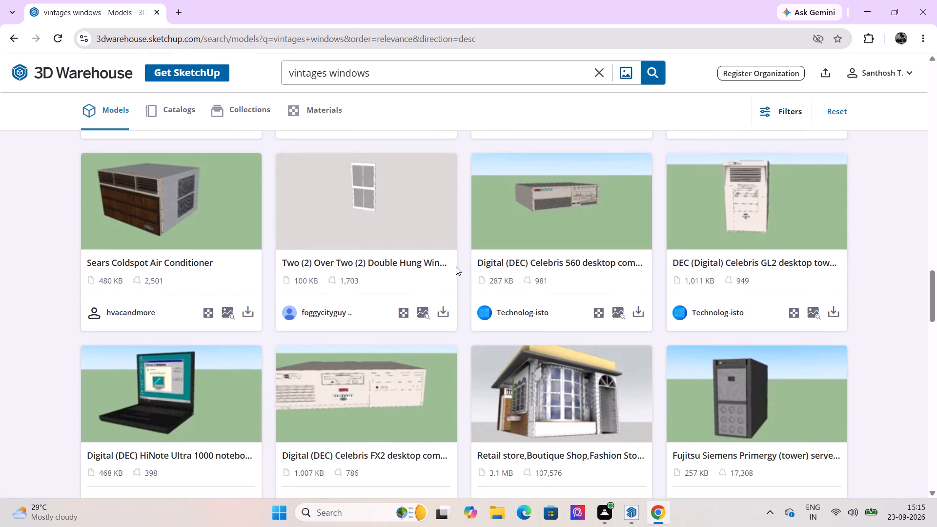
scroll(456, 266, "down", 5)
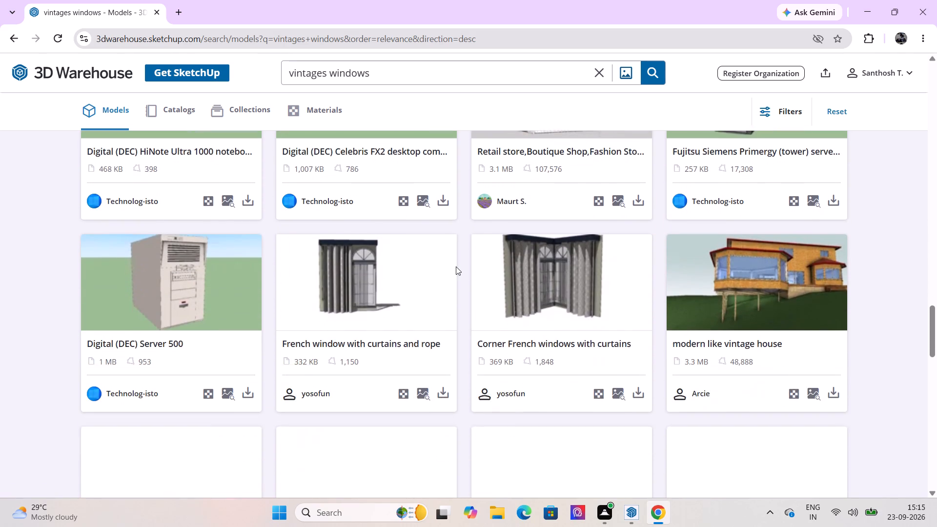
scroll(456, 266, "down", 1)
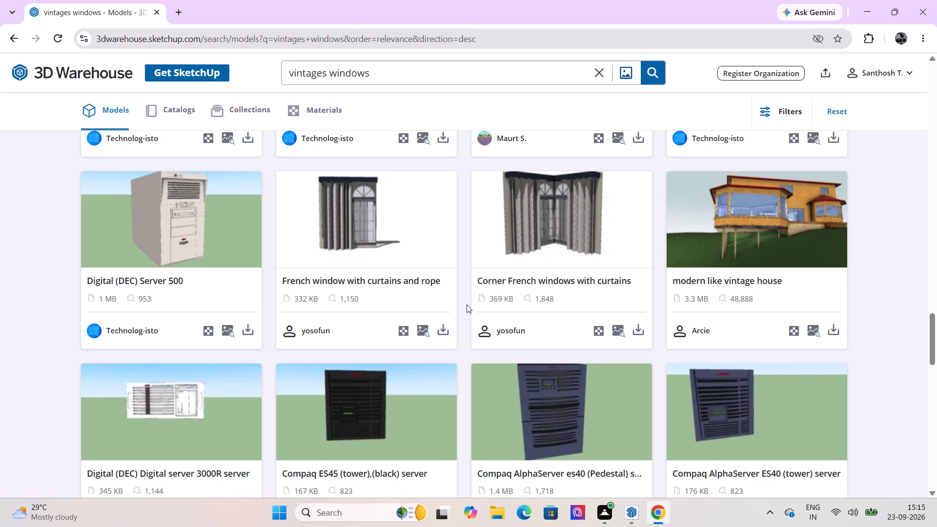
scroll(456, 324, "down", 3)
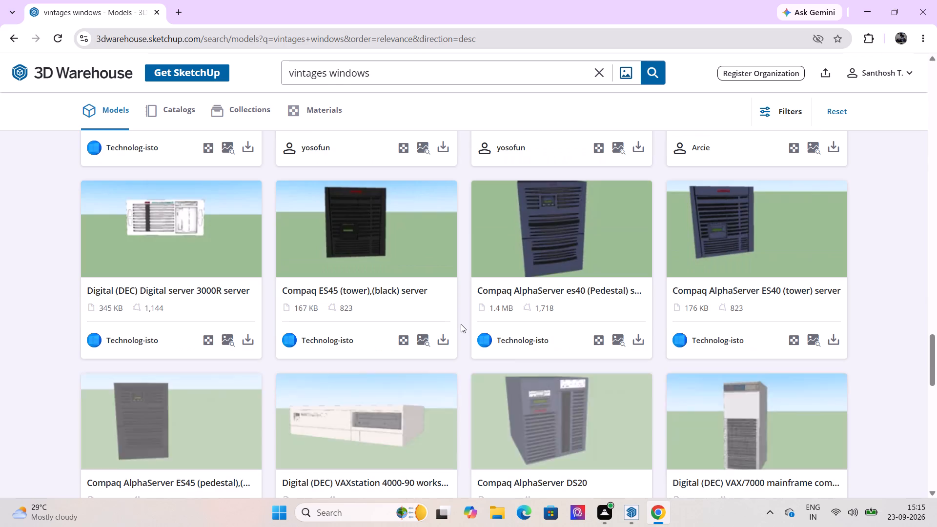
scroll(461, 324, "down", 7)
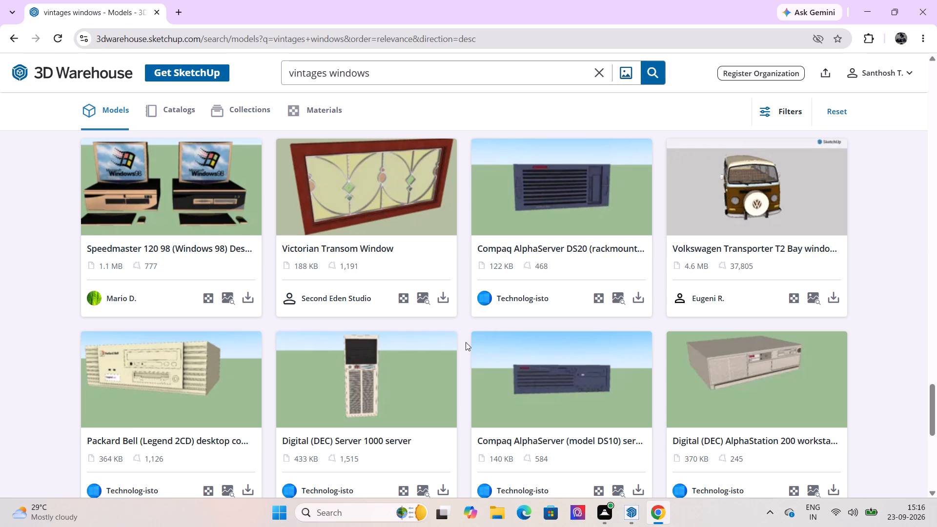
scroll(467, 342, "down", 3)
Load more "vintages windows" models and examine them for a suitable window.
left_click(476, 391)
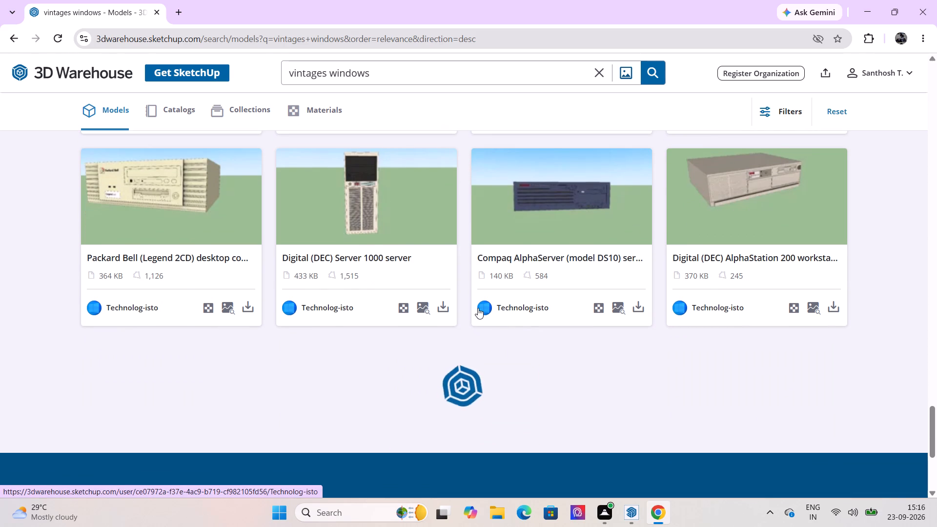
scroll(477, 328, "down", 1)
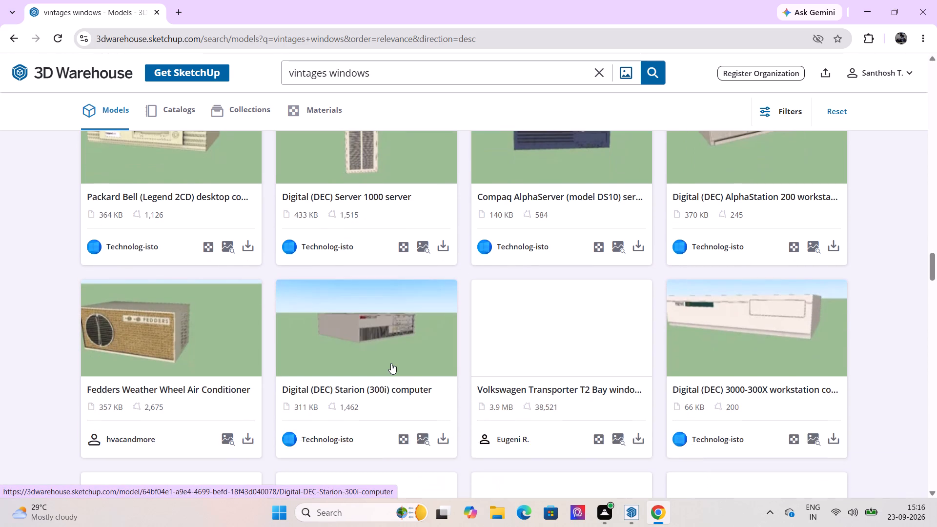
scroll(391, 363, "down", 6)
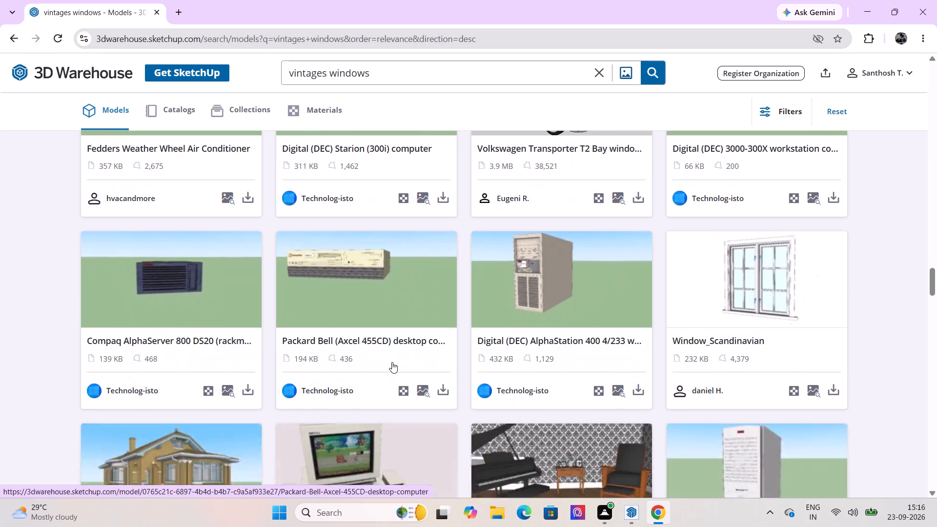
scroll(392, 362, "down", 3)
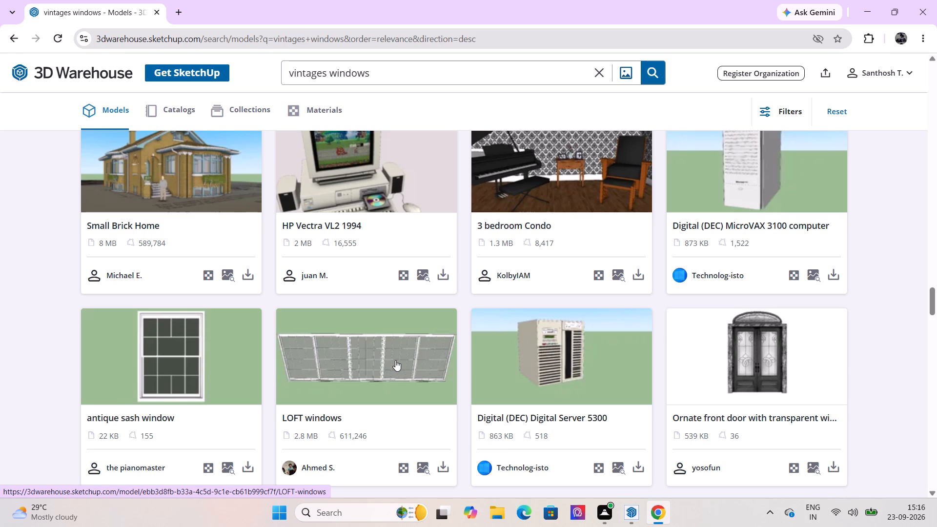
scroll(395, 360, "down", 4)
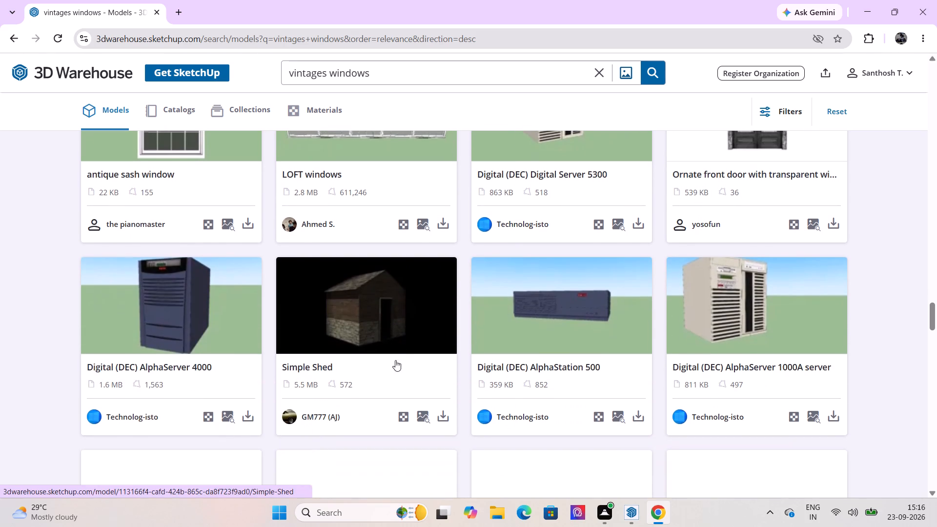
scroll(395, 360, "up", 1)
scroll(395, 360, "down", 1)
scroll(395, 360, "up", 2)
scroll(395, 360, "down", 1)
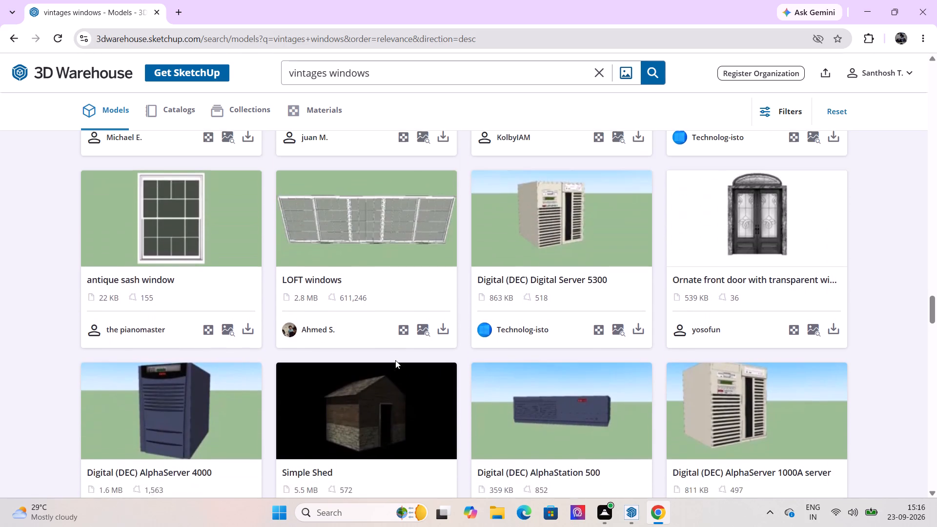
scroll(395, 360, "down", 3)
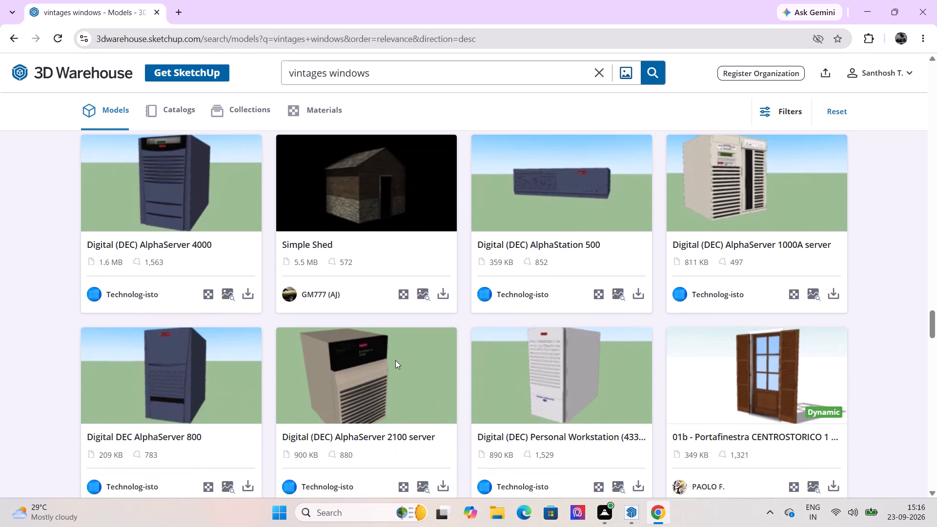
scroll(395, 360, "up", 2)
scroll(395, 360, "down", 1)
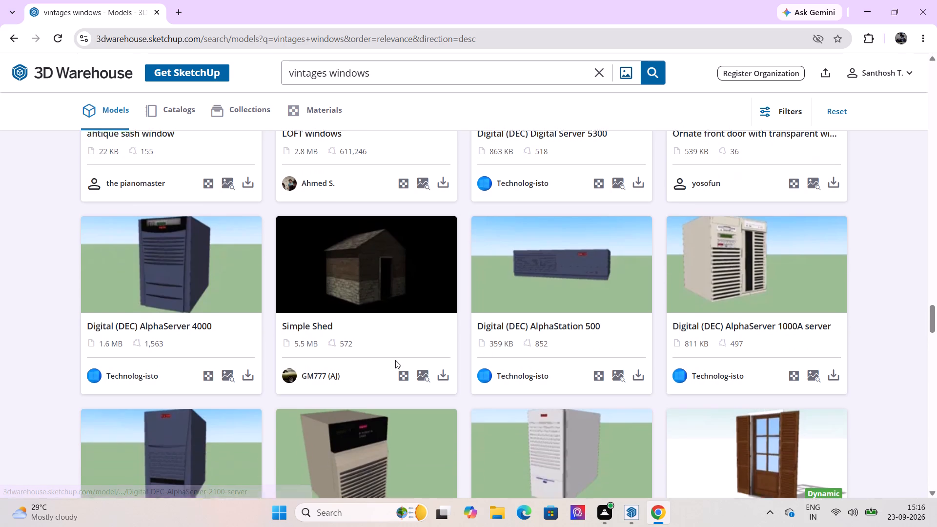
scroll(395, 360, "down", 1)
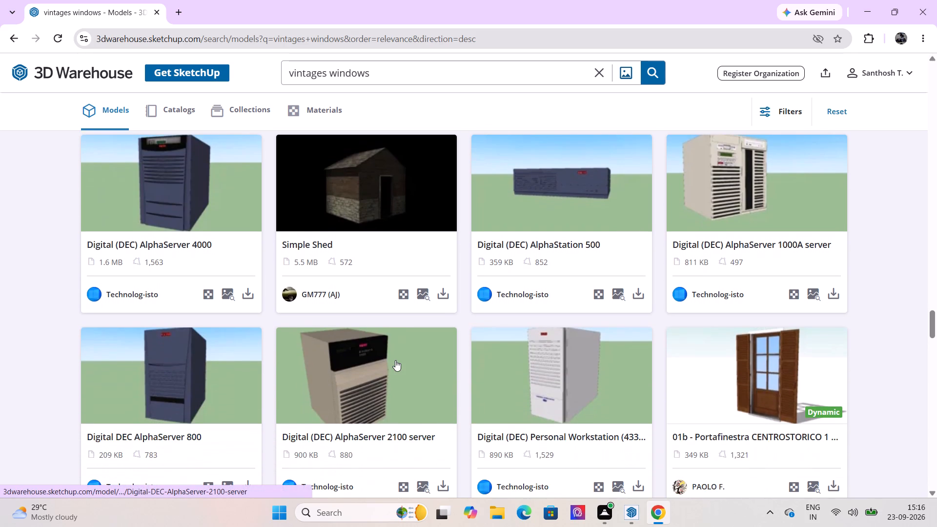
scroll(395, 360, "down", 4)
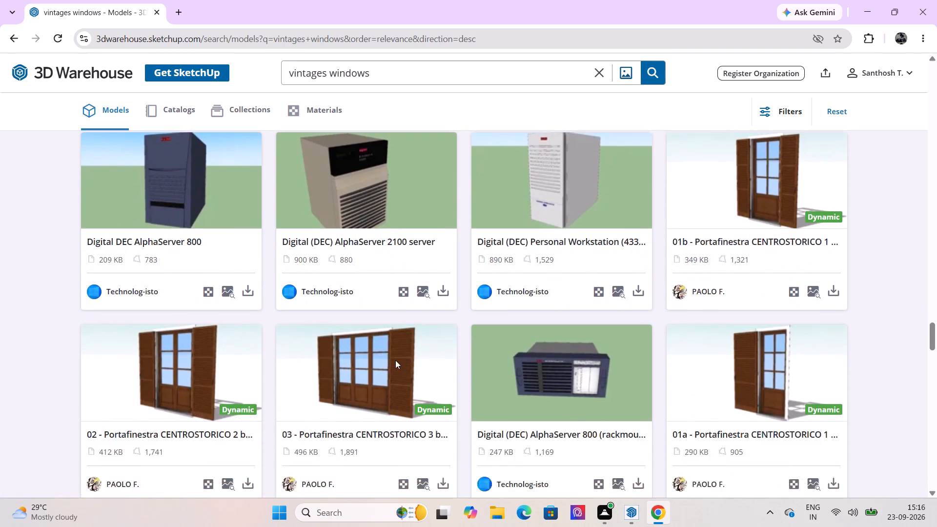
scroll(395, 360, "down", 6)
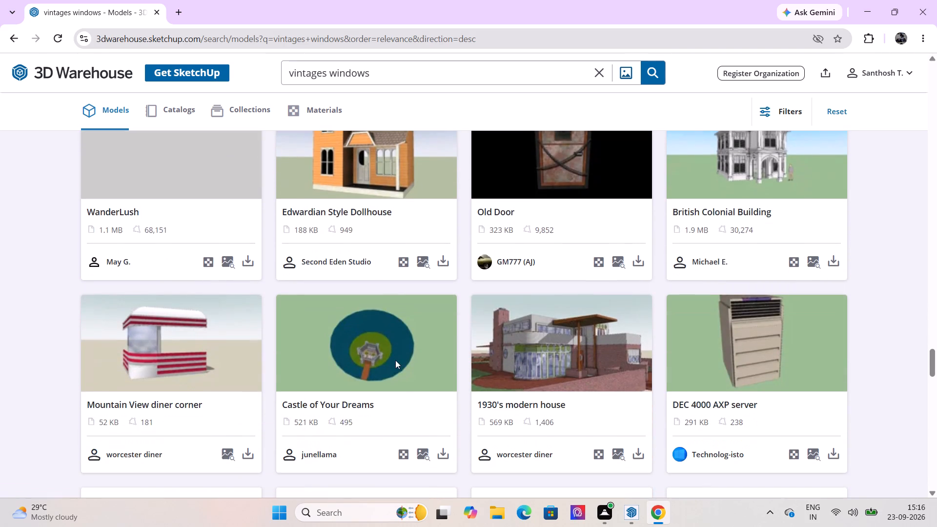
scroll(395, 360, "down", 4)
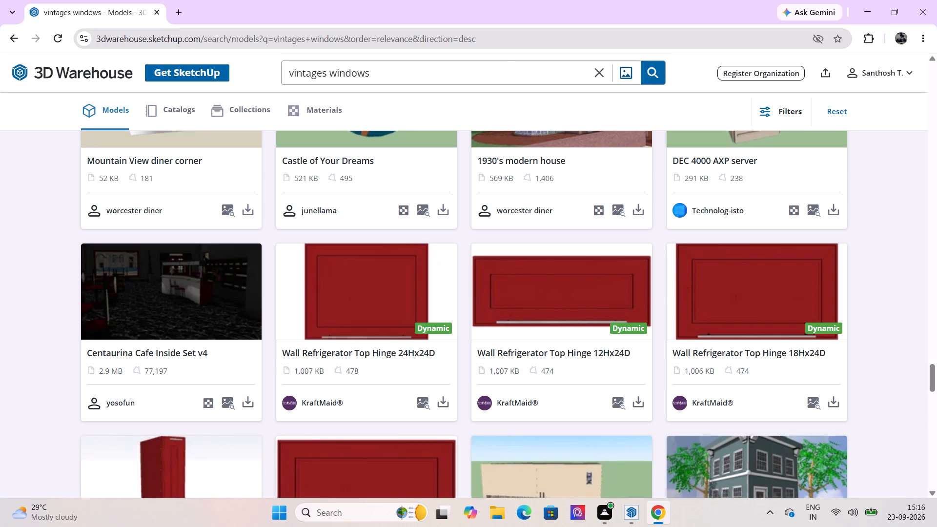
Shorten the model search to "windows".
left_click_drag(328, 74, 274, 74)
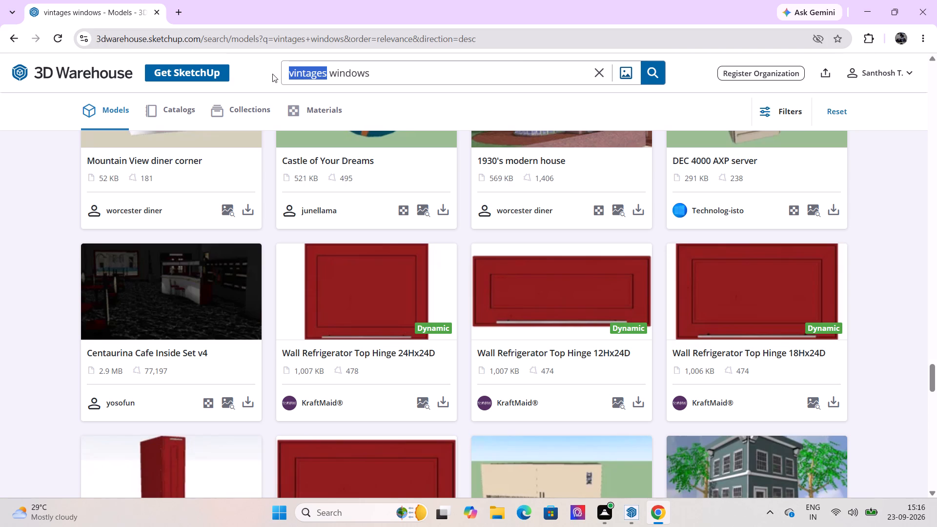
key("BackSpace")
key("Return")
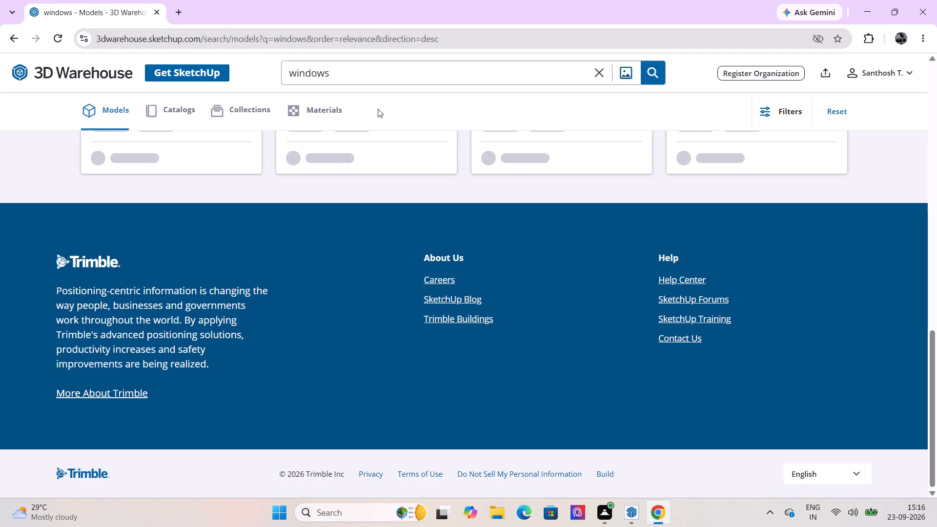
Look through the "windows" models for a window that suits the kitchen openings.
scroll(309, 186, "up", 3)
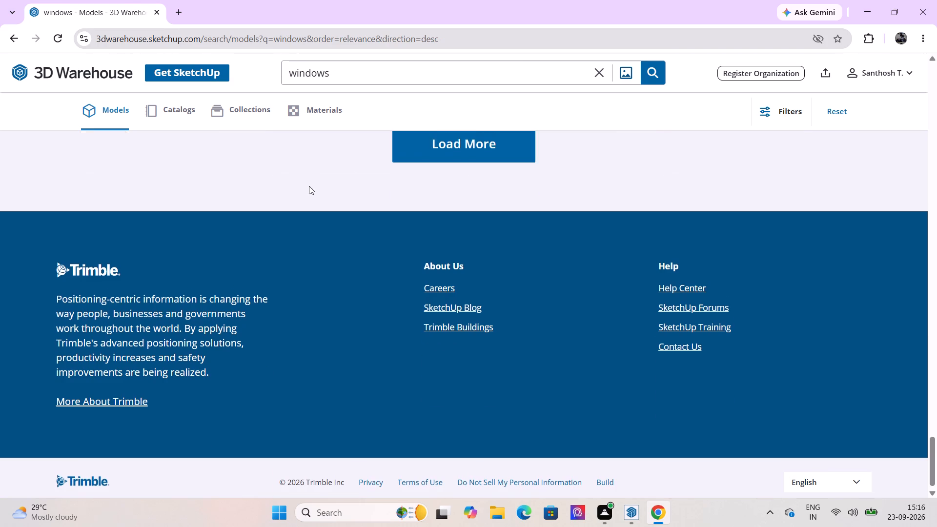
scroll(309, 186, "up", 20)
scroll(309, 186, "up", 14)
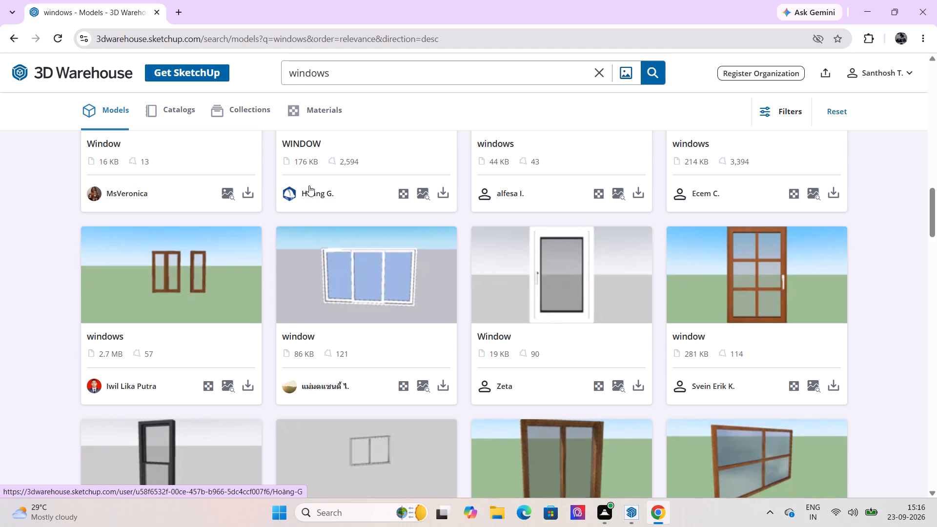
scroll(394, 247, "up", 5)
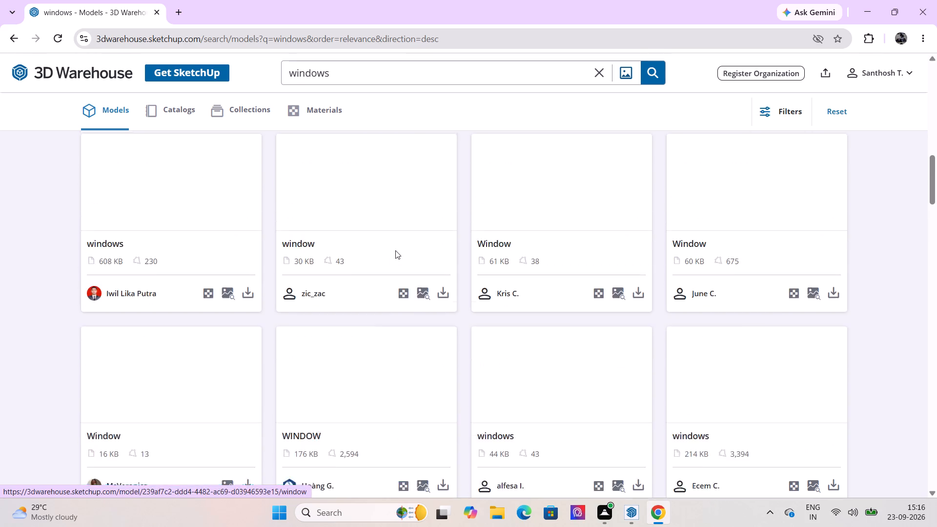
scroll(395, 250, "up", 20)
scroll(395, 250, "up", 18)
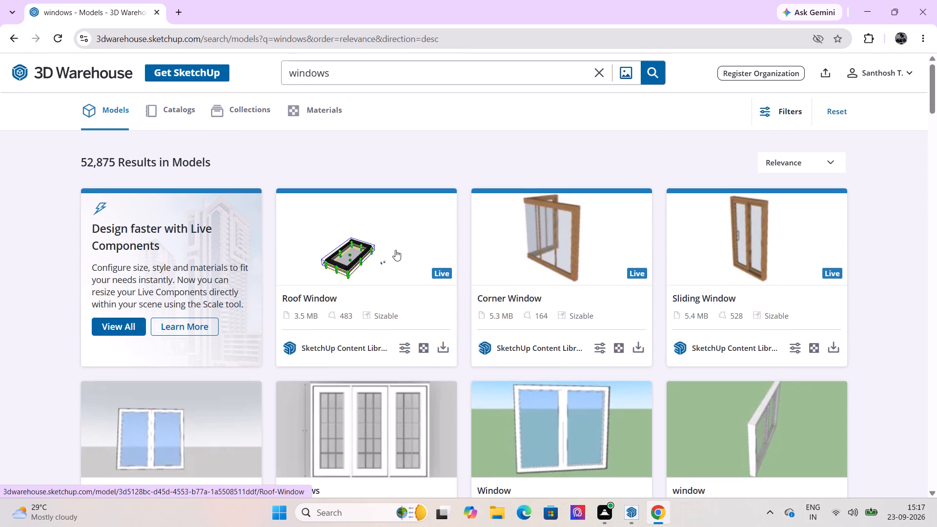
scroll(395, 250, "up", 13)
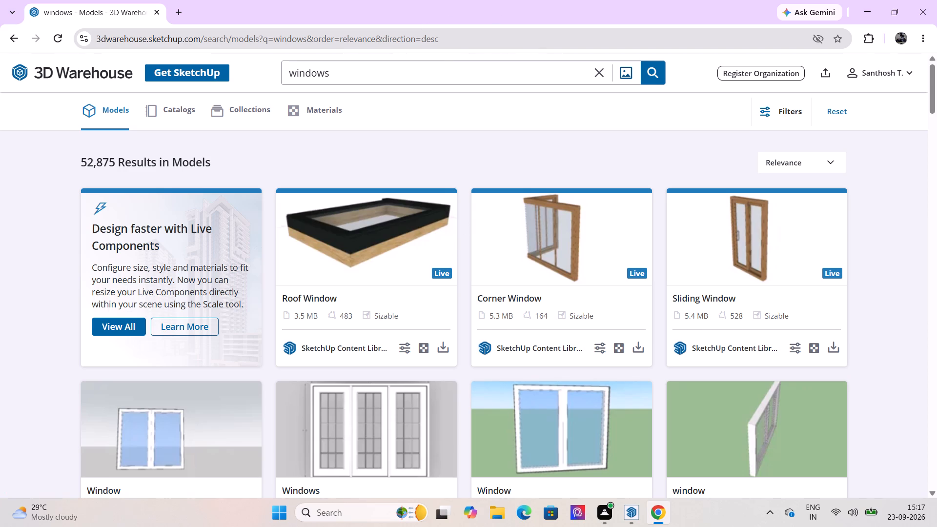
scroll(526, 192, "down", 5)
scroll(488, 274, "down", 4)
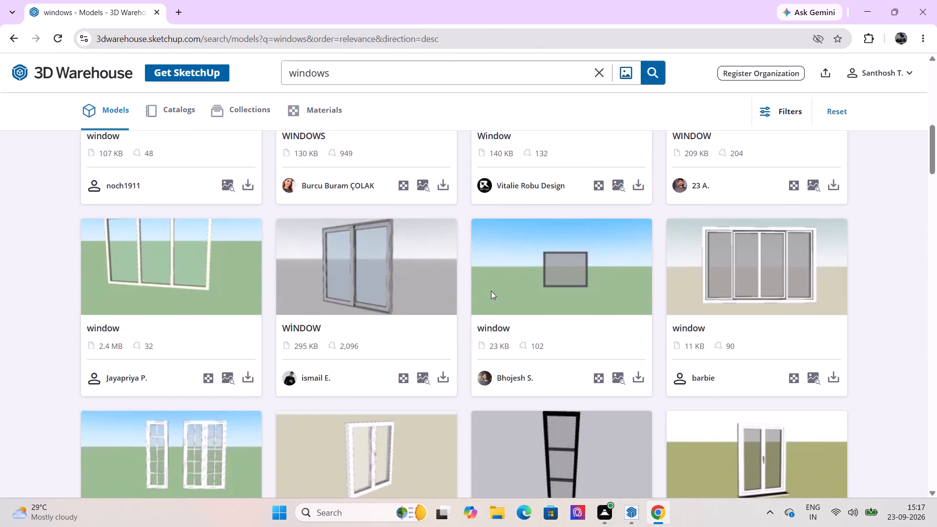
scroll(479, 265, "down", 8)
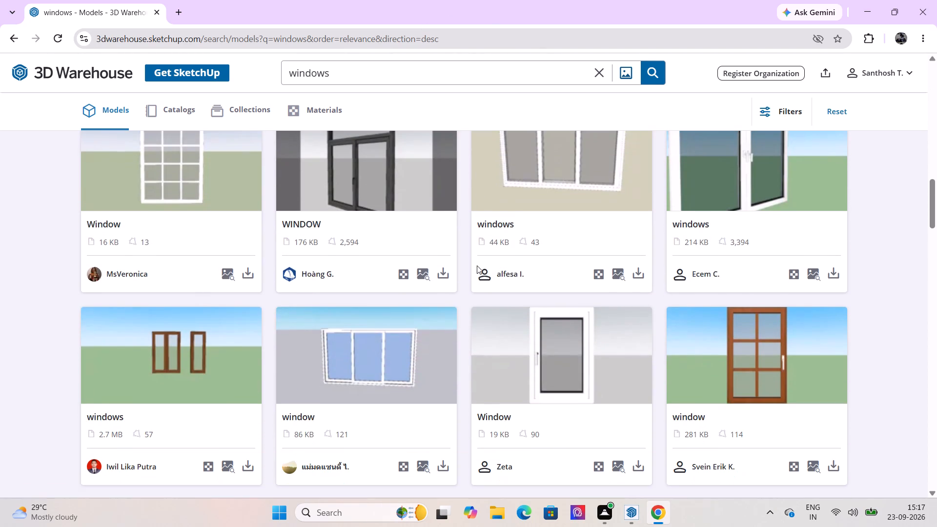
scroll(477, 265, "down", 6)
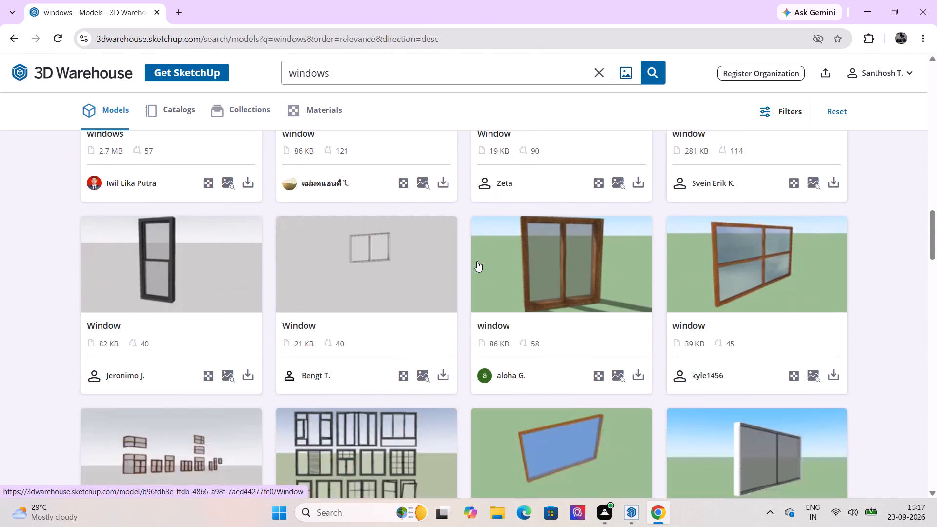
scroll(504, 225, "down", 6)
scroll(507, 218, "up", 2)
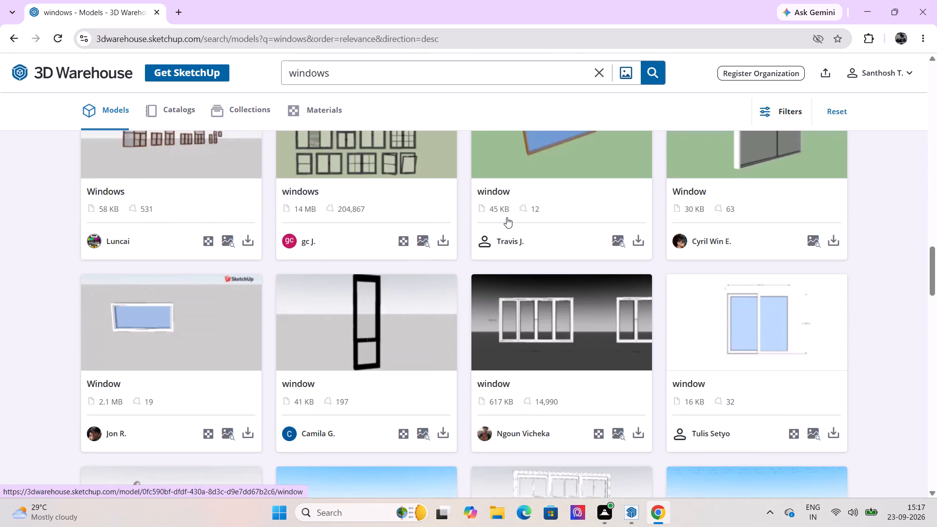
scroll(491, 201, "up", 1)
scroll(491, 200, "down", 2)
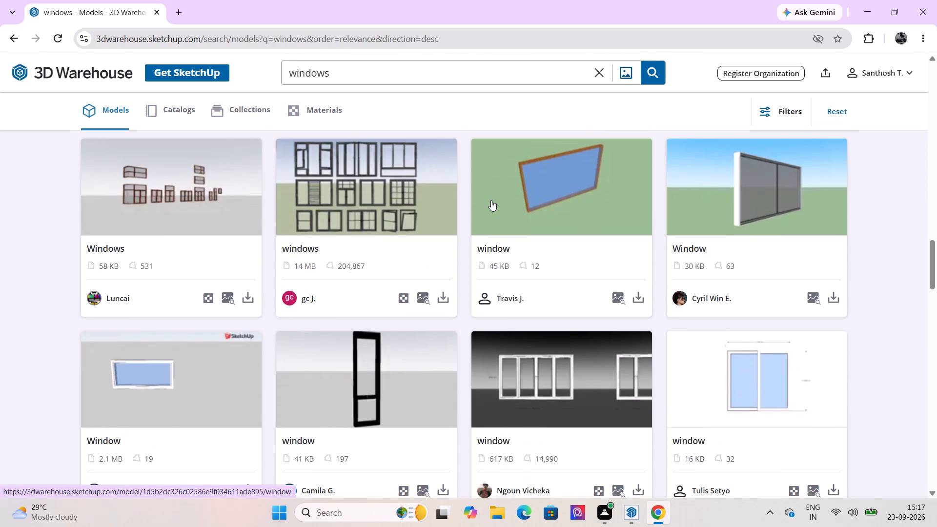
scroll(491, 200, "down", 5)
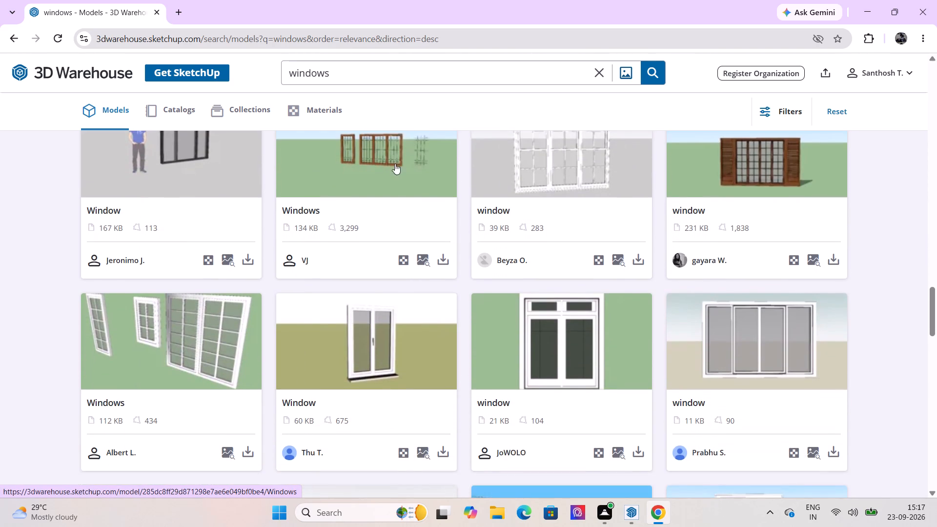
scroll(401, 162, "up", 1)
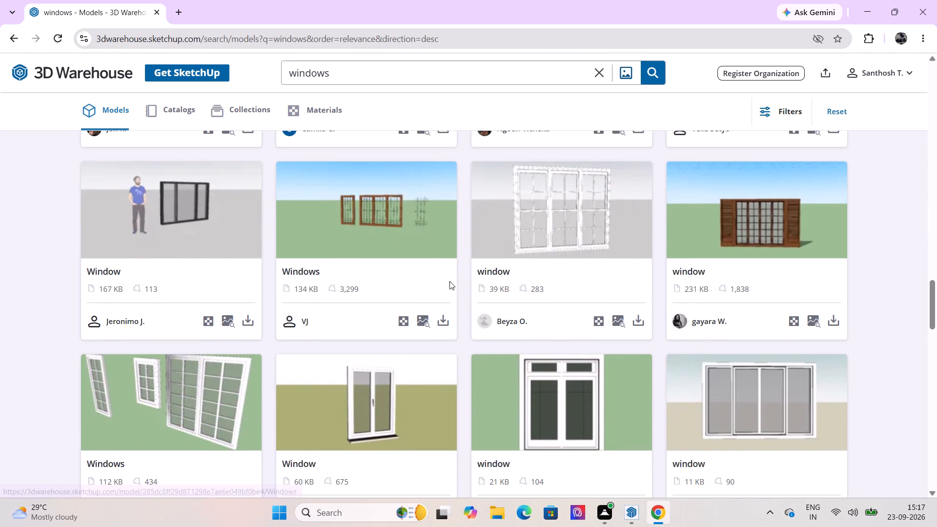
scroll(441, 206, "down", 11)
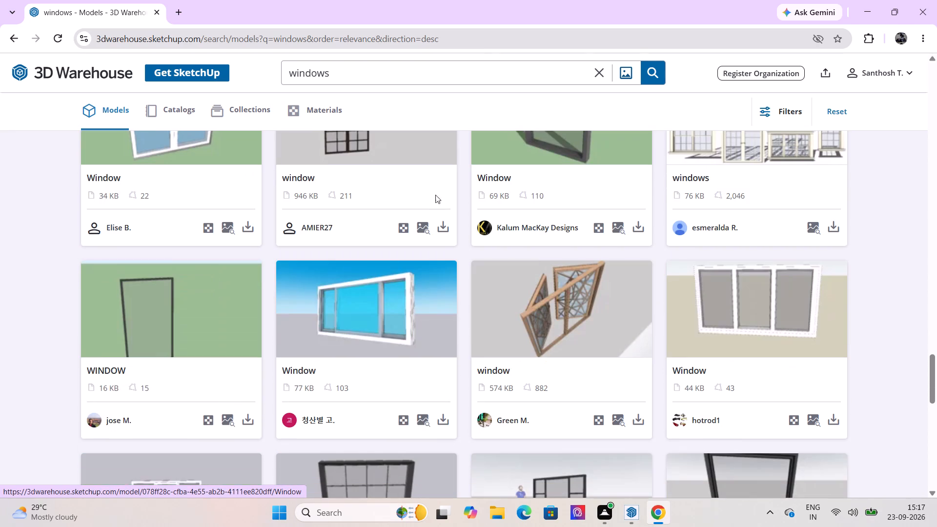
scroll(409, 193, "down", 4)
scroll(402, 213, "up", 4)
scroll(402, 212, "down", 5)
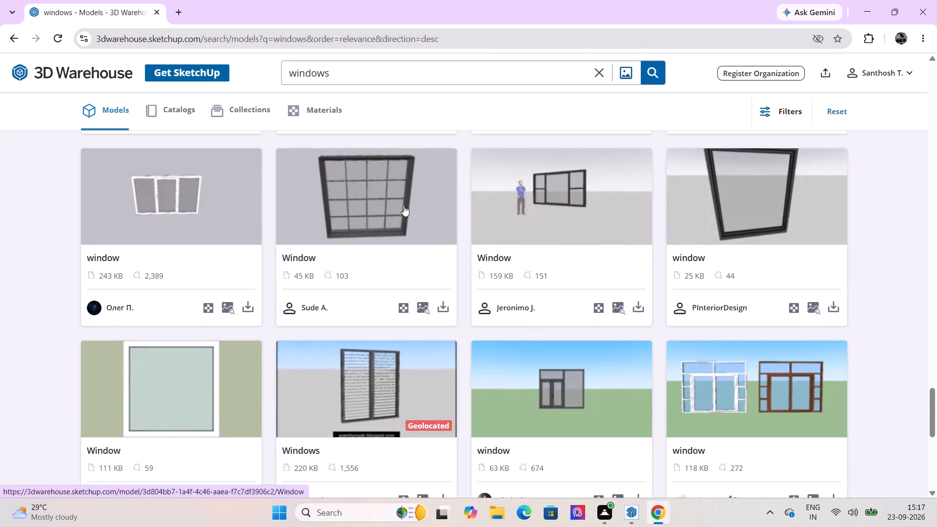
scroll(404, 205, "down", 5)
Load more "windows" models and examine them for a suitable kitchen window.
left_click(410, 268)
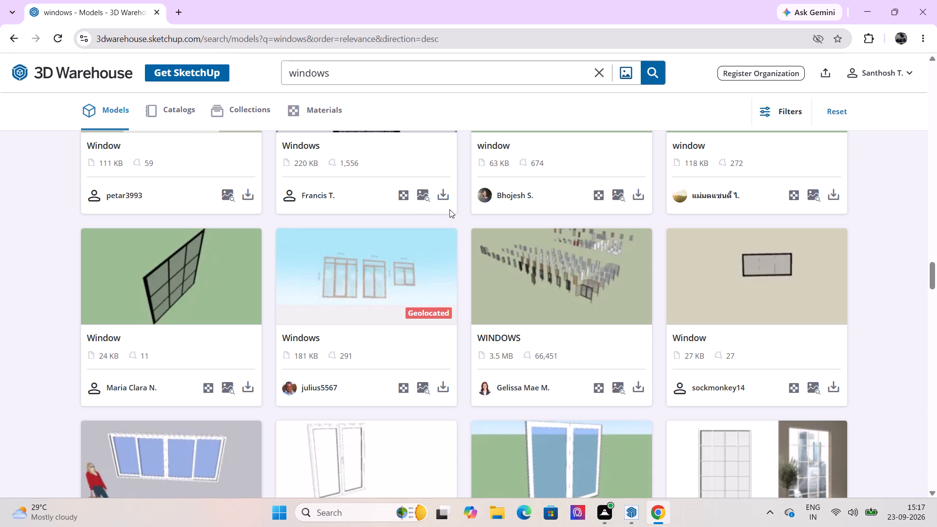
scroll(497, 248, "down", 6)
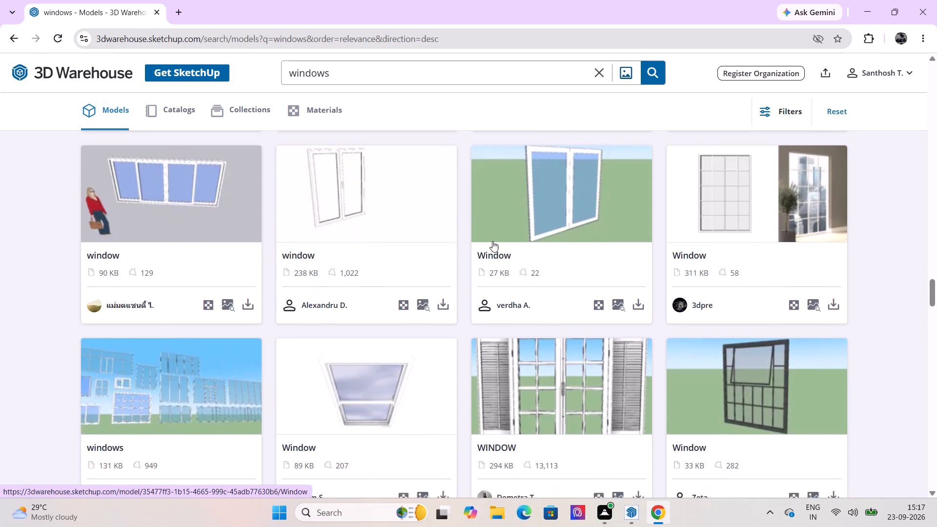
scroll(492, 241, "down", 5)
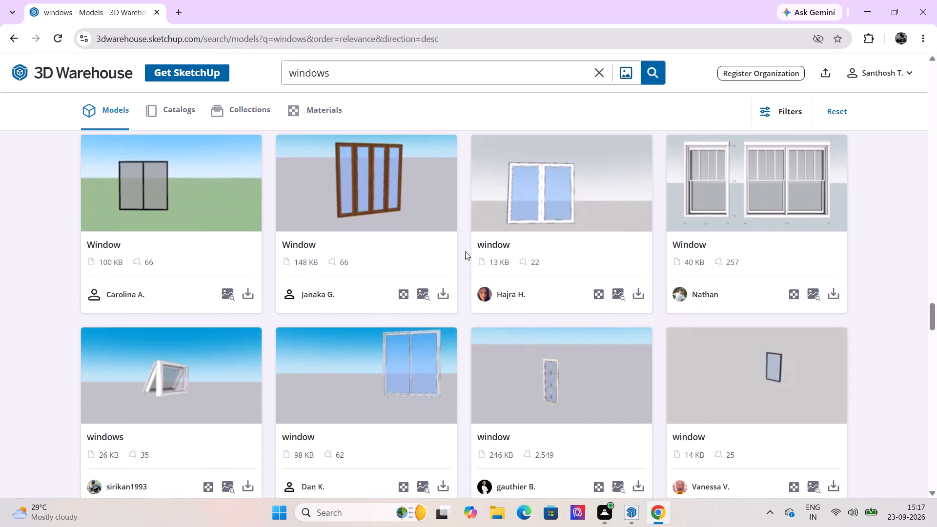
scroll(465, 251, "down", 3)
scroll(465, 251, "up", 6)
scroll(465, 251, "down", 8)
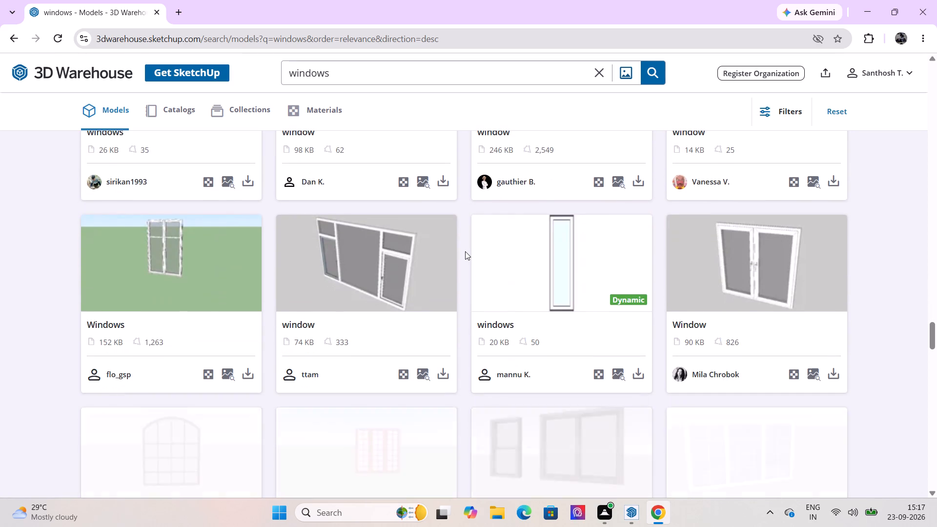
scroll(465, 247, "up", 3)
scroll(465, 247, "down", 10)
scroll(465, 251, "up", 4)
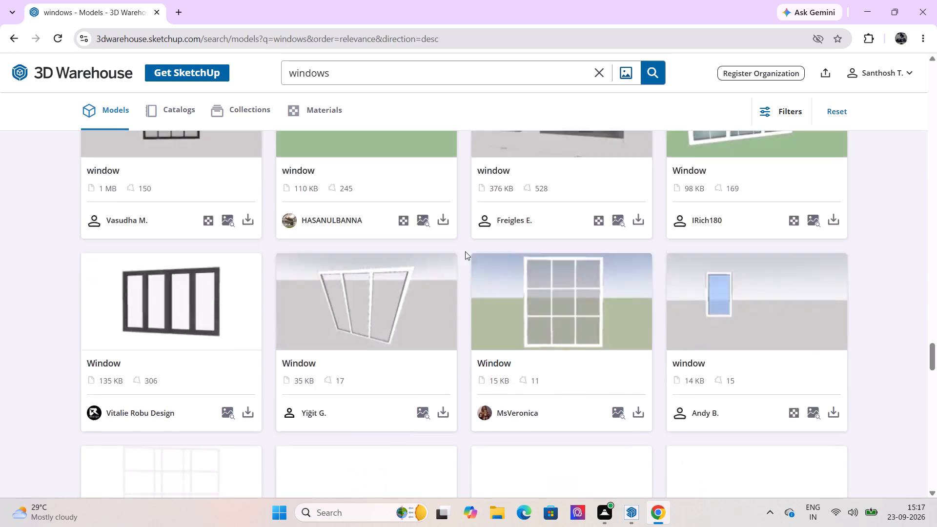
scroll(403, 286, "down", 8)
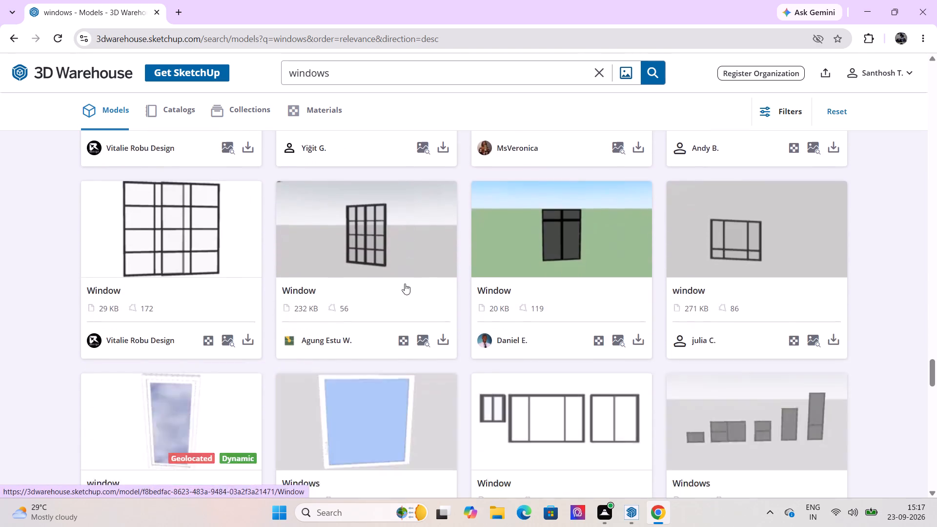
scroll(405, 284, "down", 7)
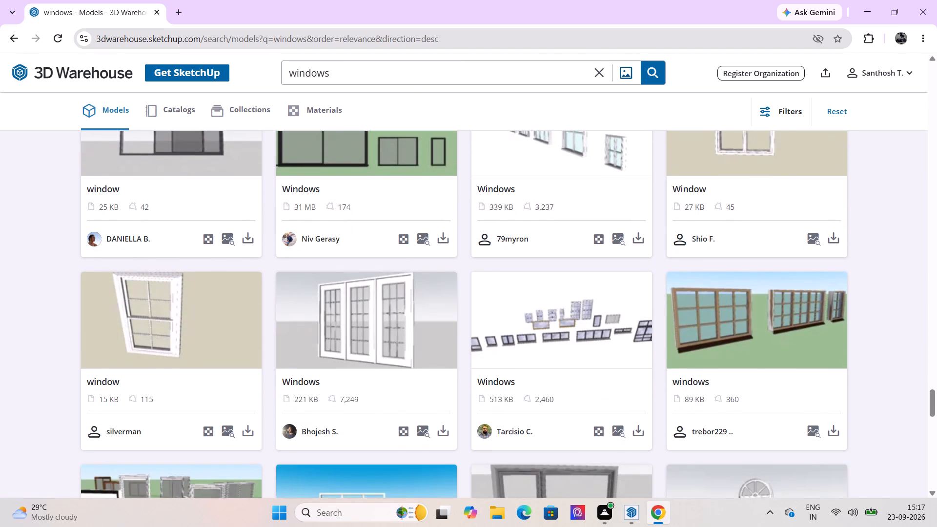
Change the model search to "wooden windows".
left_click(594, 73)
type("wooden windows")
key("Return")
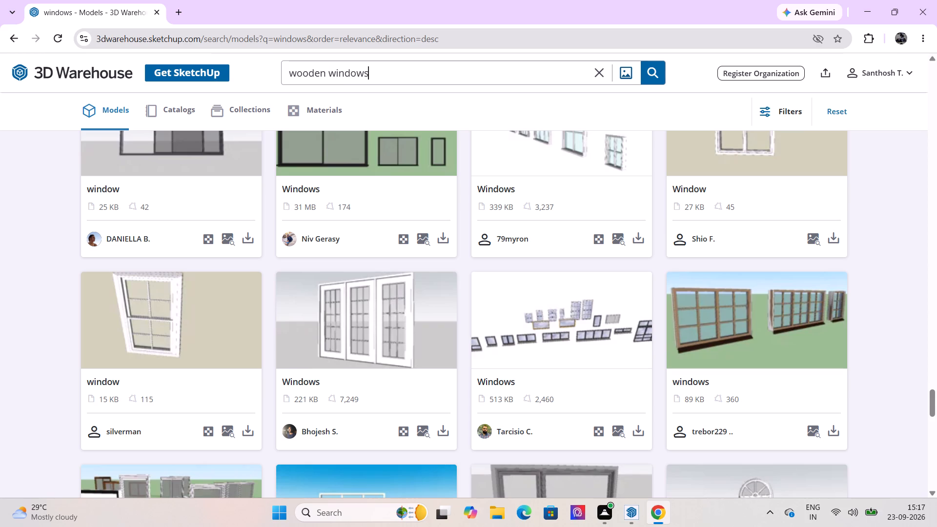
Download the 100 KB three-panel "wooden window" model with patterned glazing as a SketchUp file.
scroll(500, 129, "up", 19)
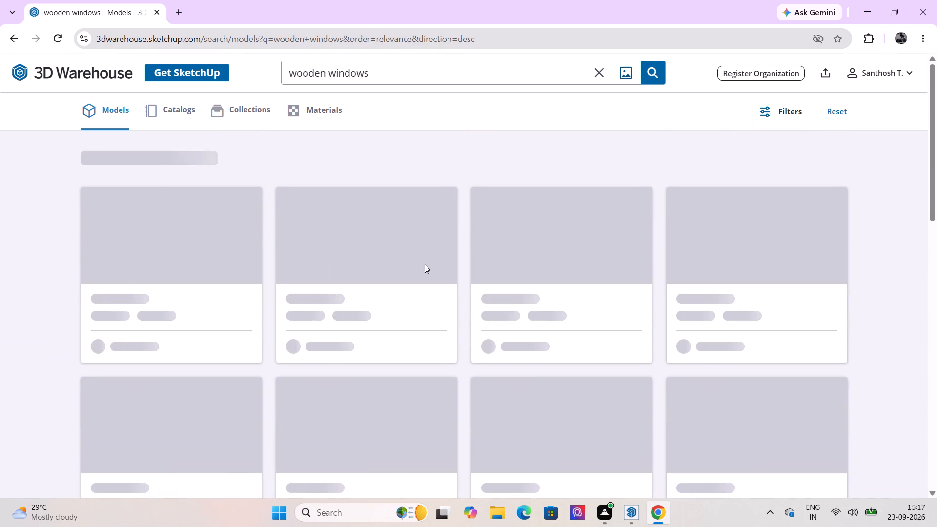
scroll(392, 305, "up", 6)
scroll(394, 293, "down", 3)
scroll(402, 288, "up", 3)
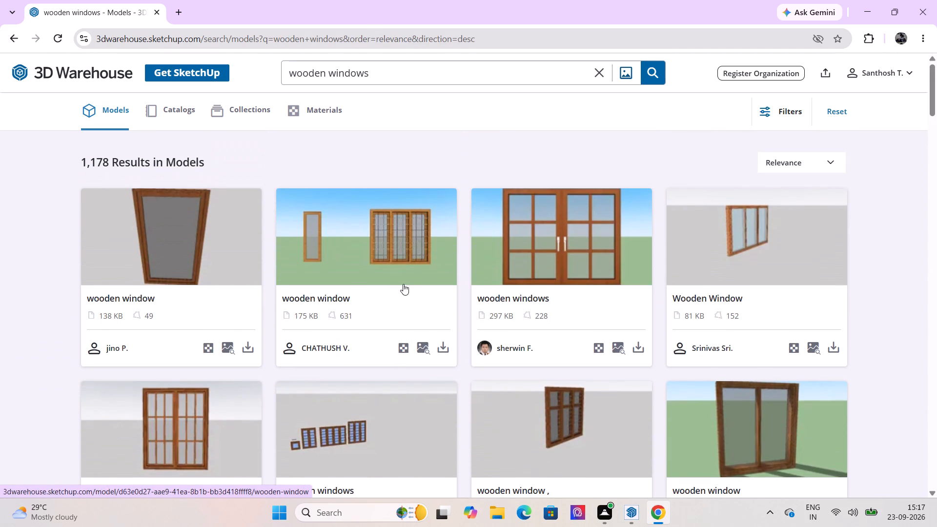
scroll(386, 240, "down", 6)
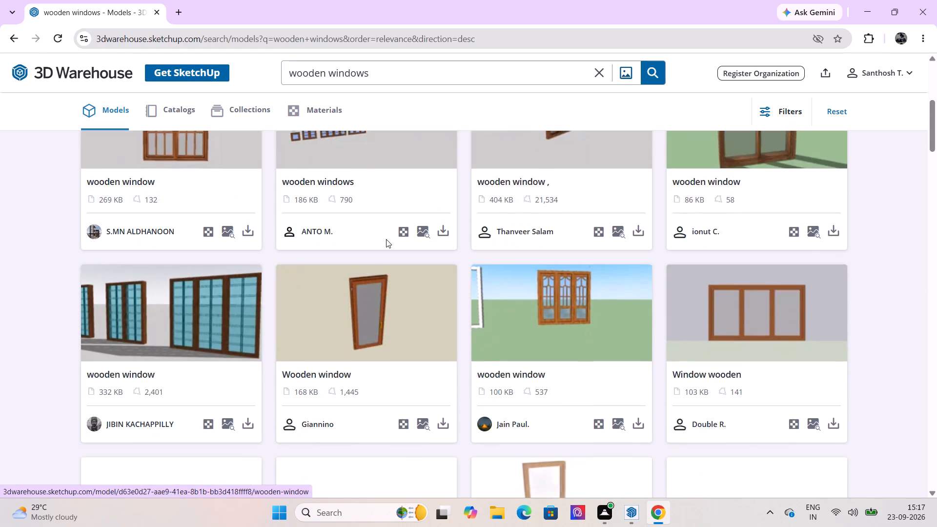
scroll(405, 146, "down", 1)
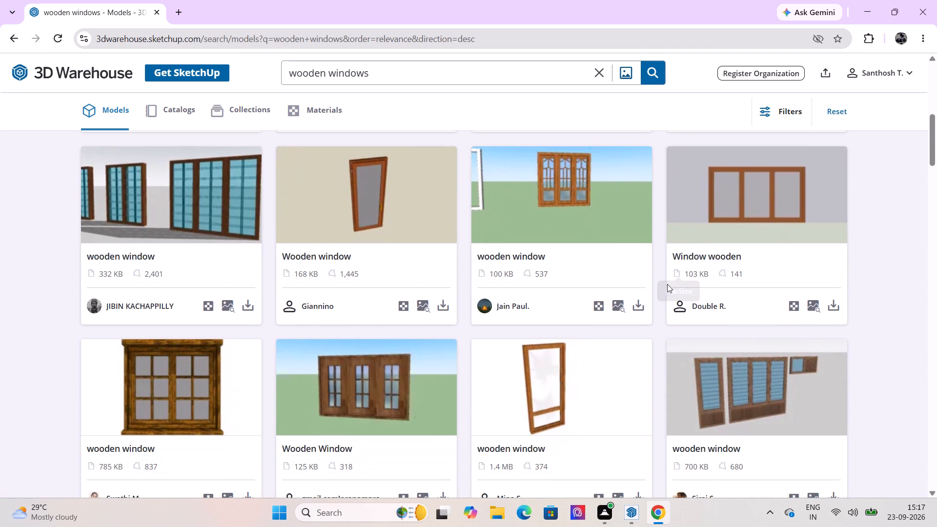
left_click(644, 304)
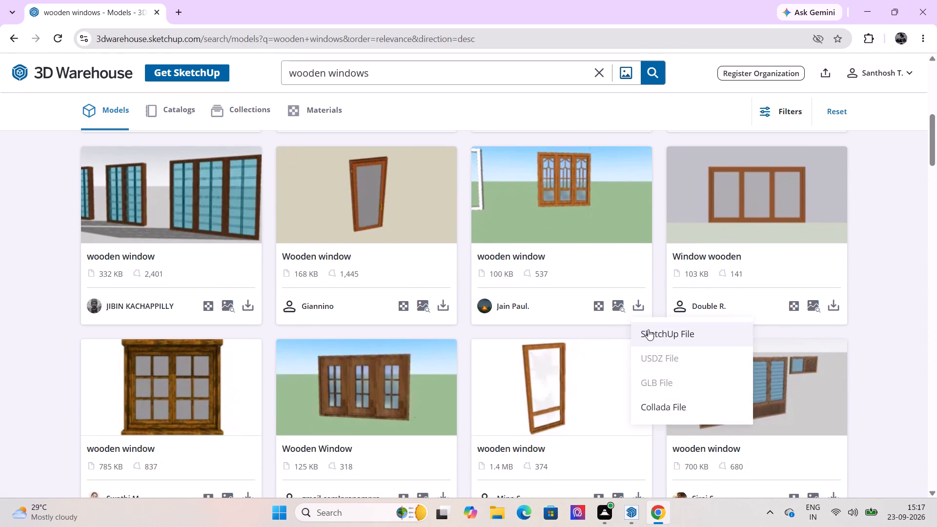
left_click(648, 329)
scroll(617, 237, "down", 5)
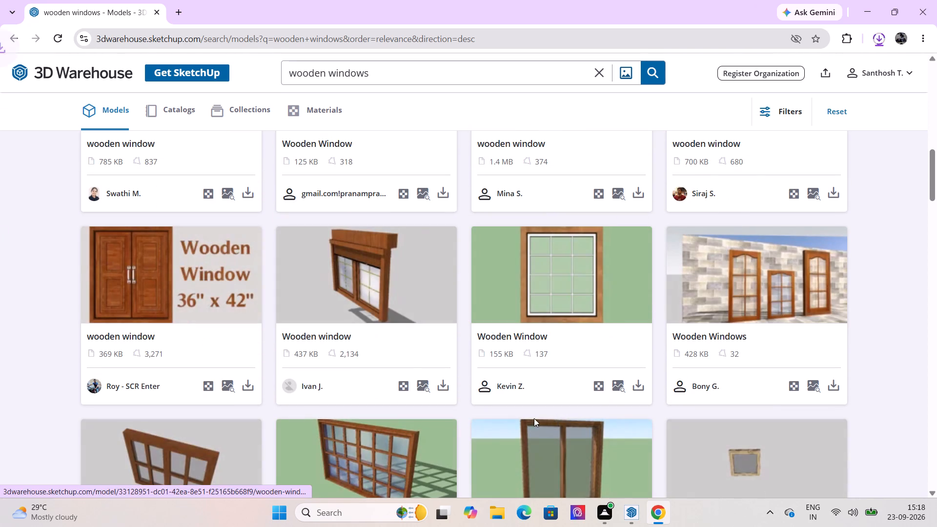
scroll(408, 364, "down", 2)
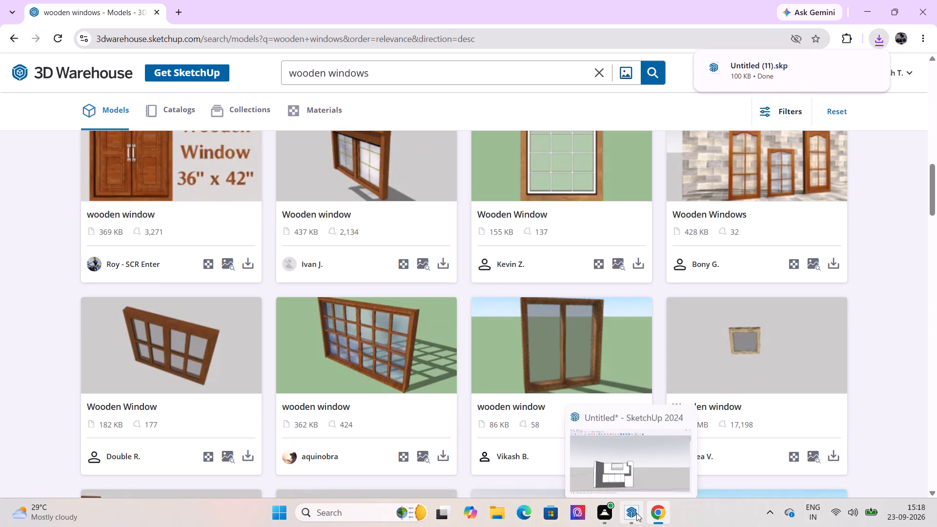
Switch to SketchUp, import the downloaded "Untitled (11)" window model and place it outside the kitchen beyond the small window opening.
left_click(633, 511)
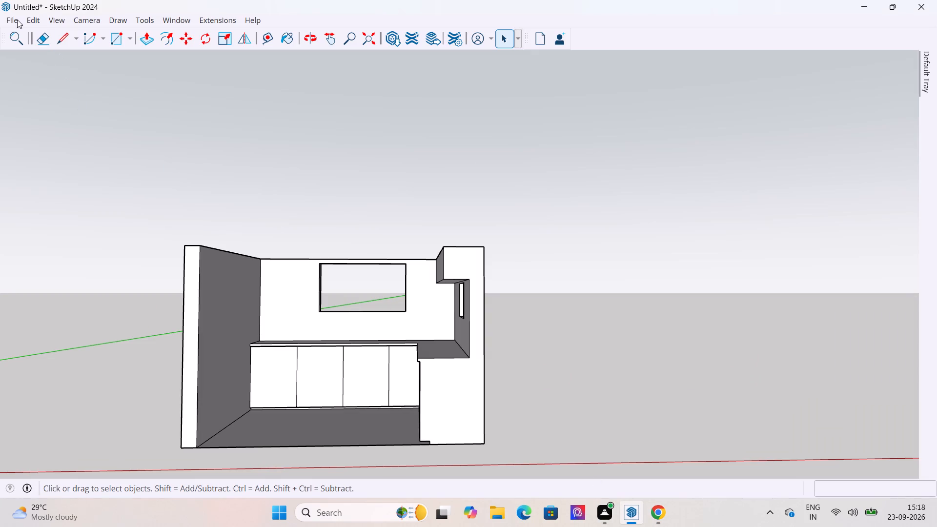
left_click(33, 15)
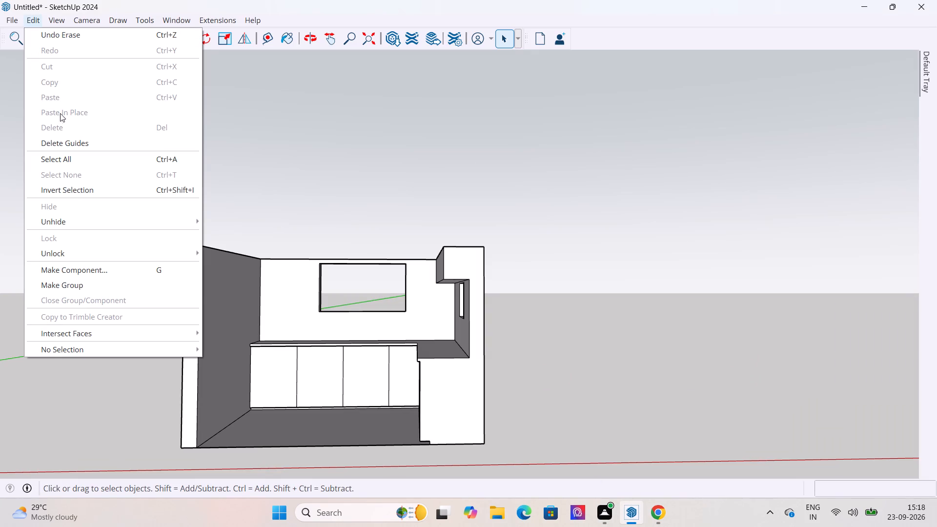
left_click(34, 18)
left_click(10, 15)
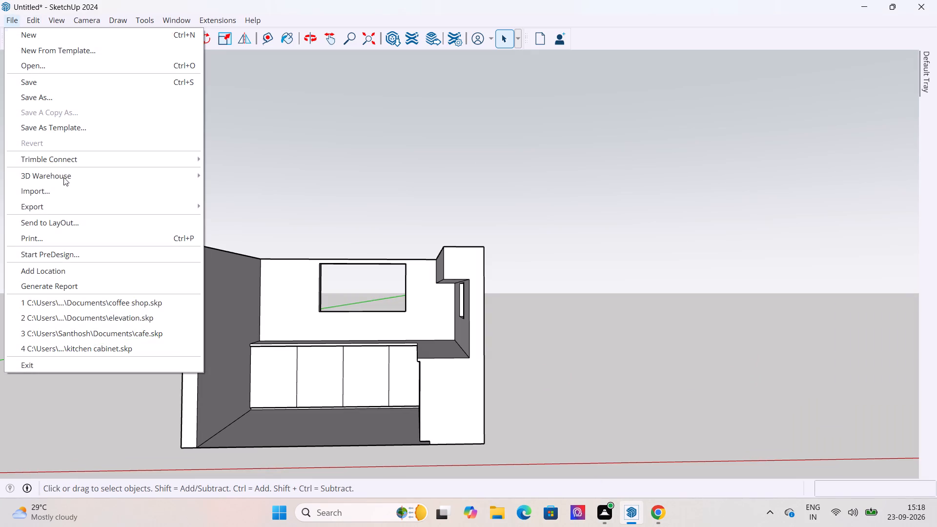
left_click(62, 189)
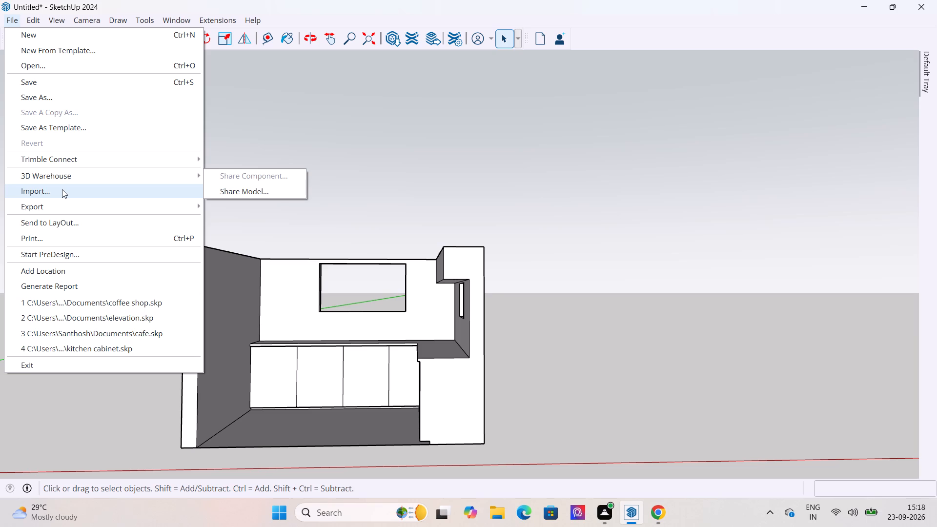
middle_click_drag(336, 221, 352, 303)
middle_click_drag(381, 272, 382, 311)
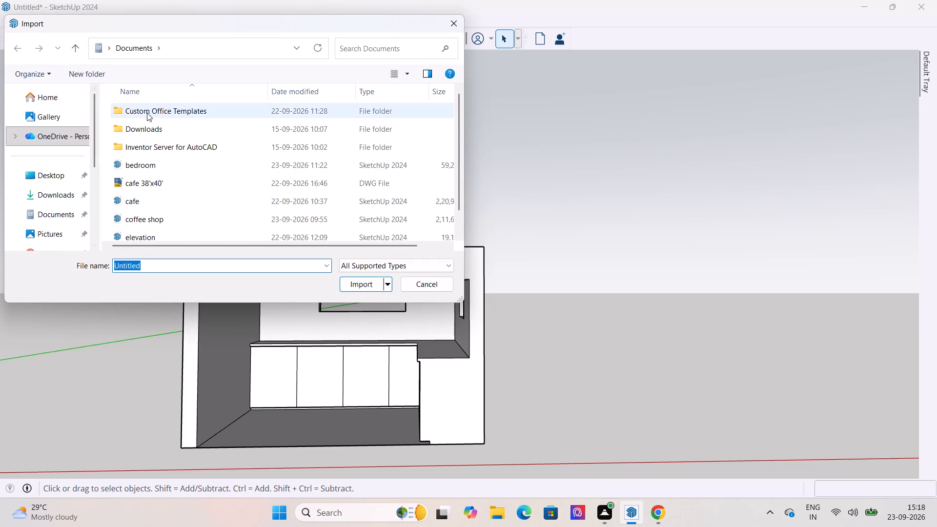
left_click(150, 110)
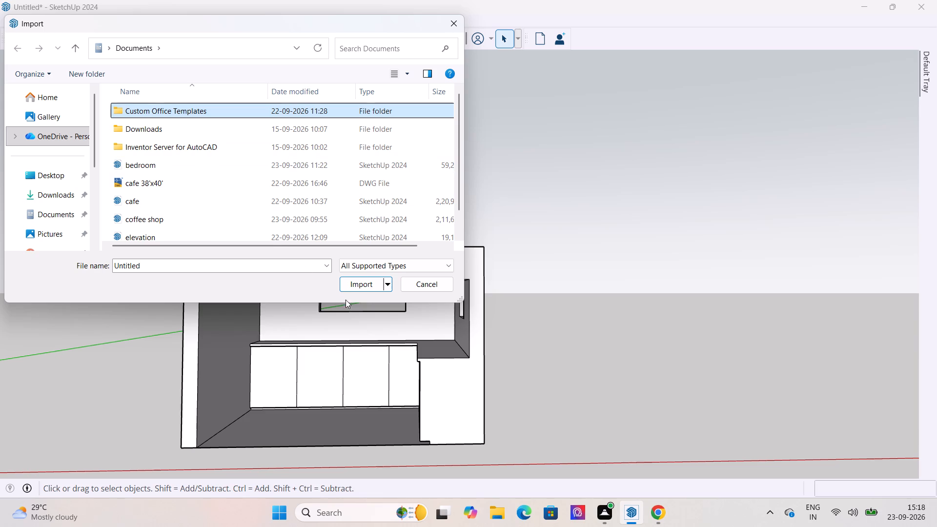
left_click(350, 288)
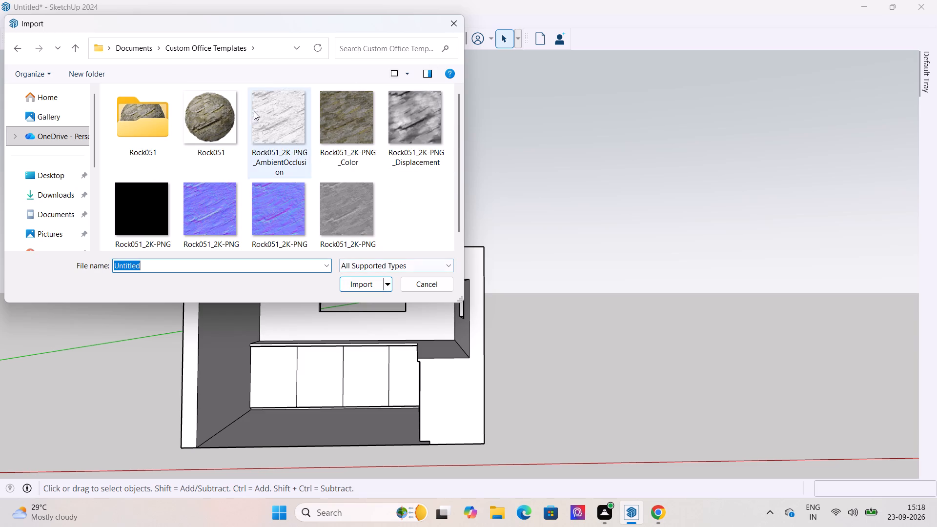
left_click(67, 193)
left_click(147, 124)
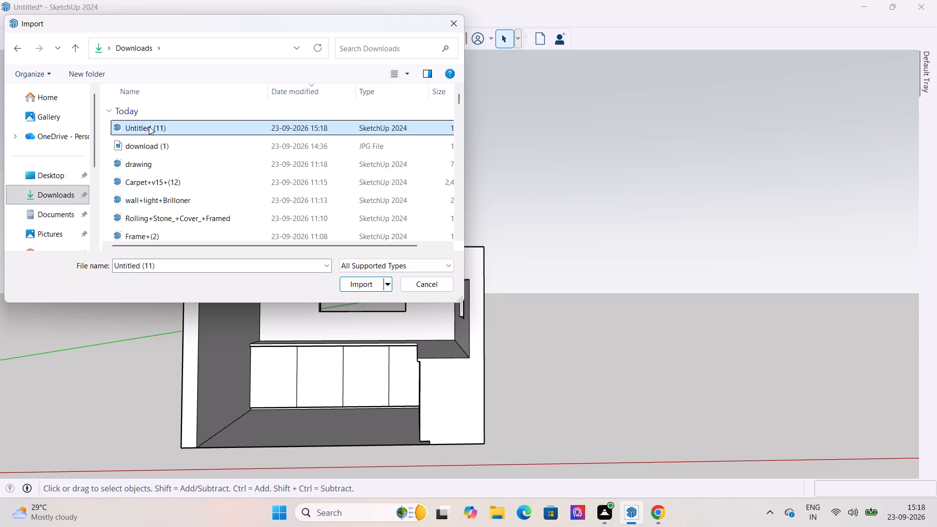
left_click(354, 284)
middle_click_drag(446, 311, 774, 358)
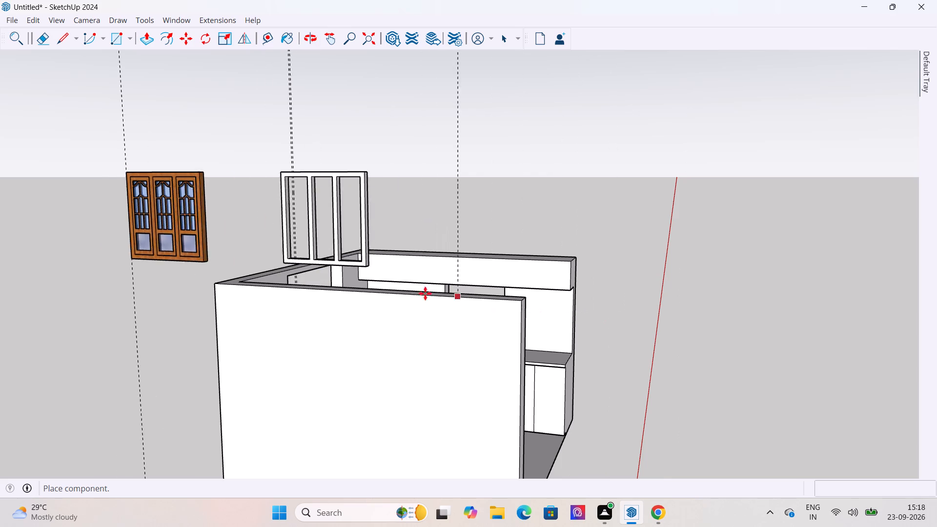
middle_click_drag(349, 238, 176, 299)
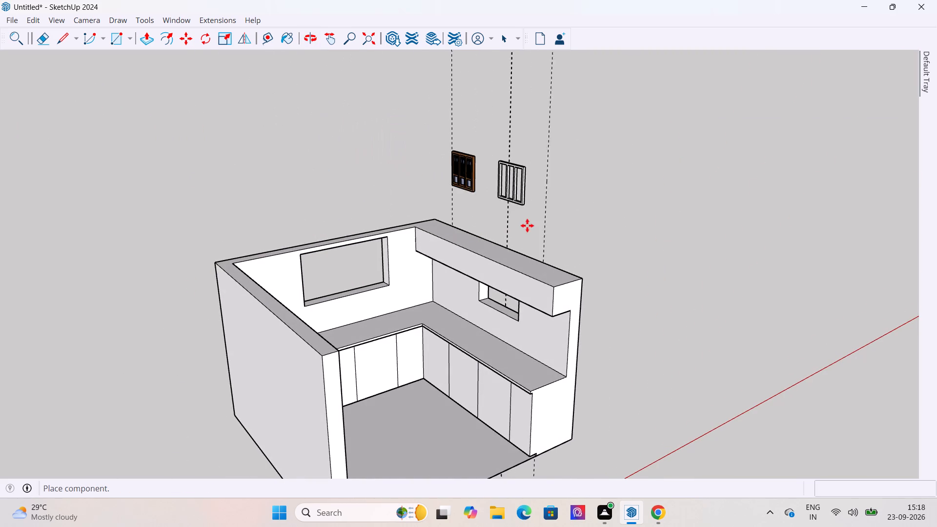
left_click(534, 223)
Open the imported window component and delete the plain white three-panel frame beside the wooden window.
scroll(474, 191, "up", 10)
left_click(501, 31)
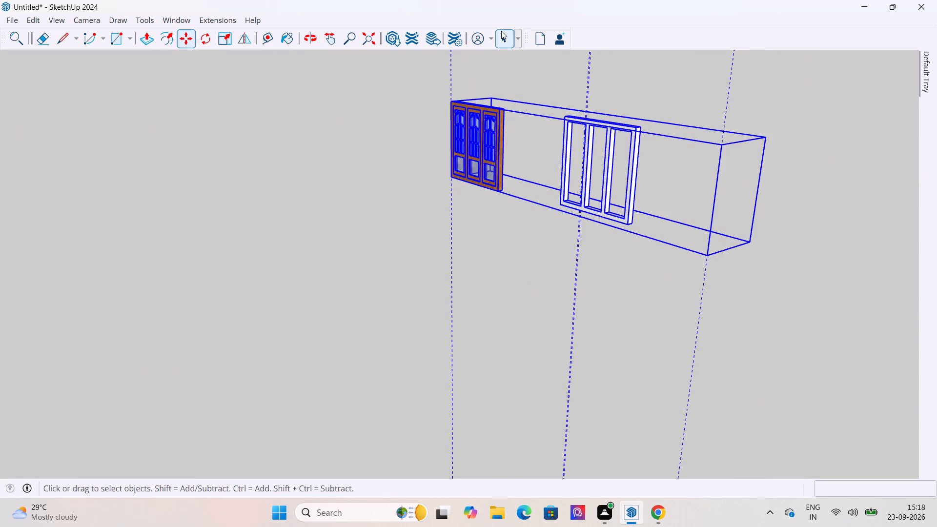
left_click(392, 108)
middle_click_drag(394, 124, 601, 139)
scroll(601, 140, "up", 10)
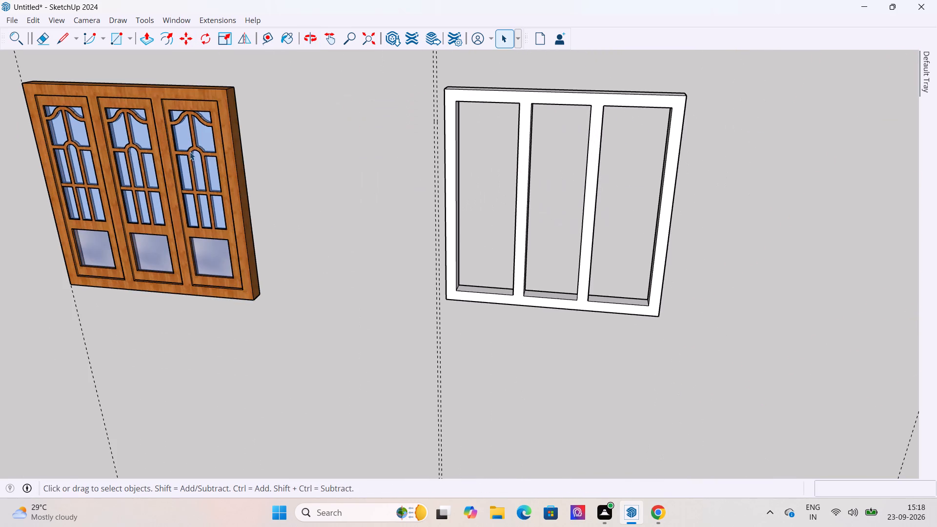
left_click(447, 97)
double_click(447, 96)
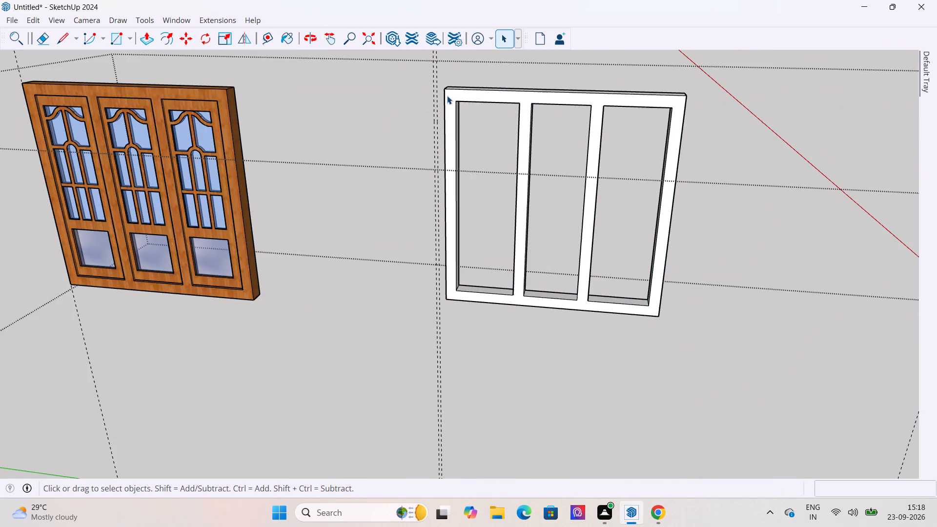
left_click(447, 96)
left_click(26, 13)
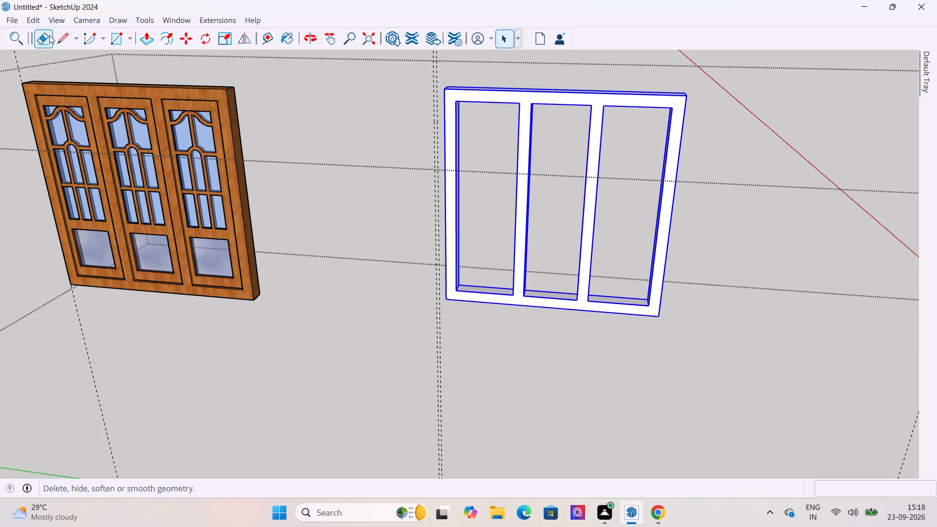
left_click(29, 19)
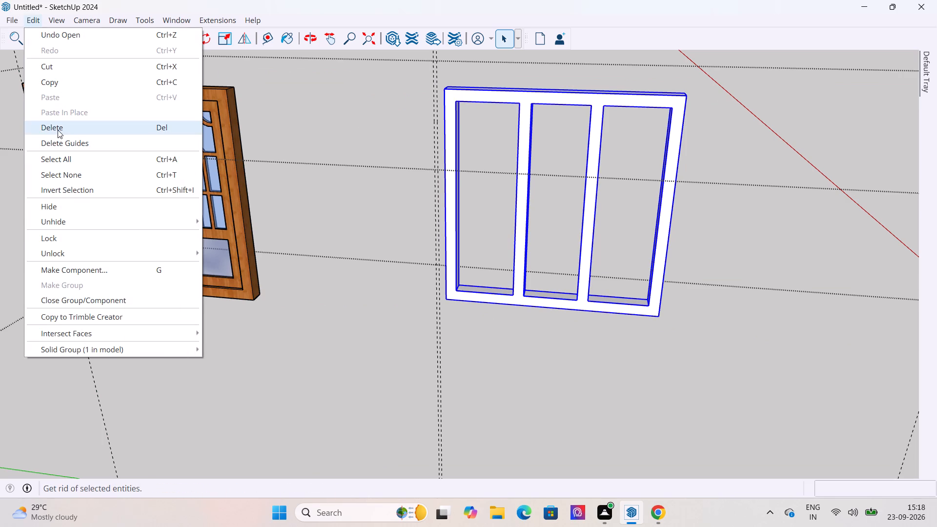
left_click(60, 126)
Copy all the geometry of the three-panel wooden window inside the imported component and leave the component.
scroll(273, 169, "down", 4)
left_click(219, 122)
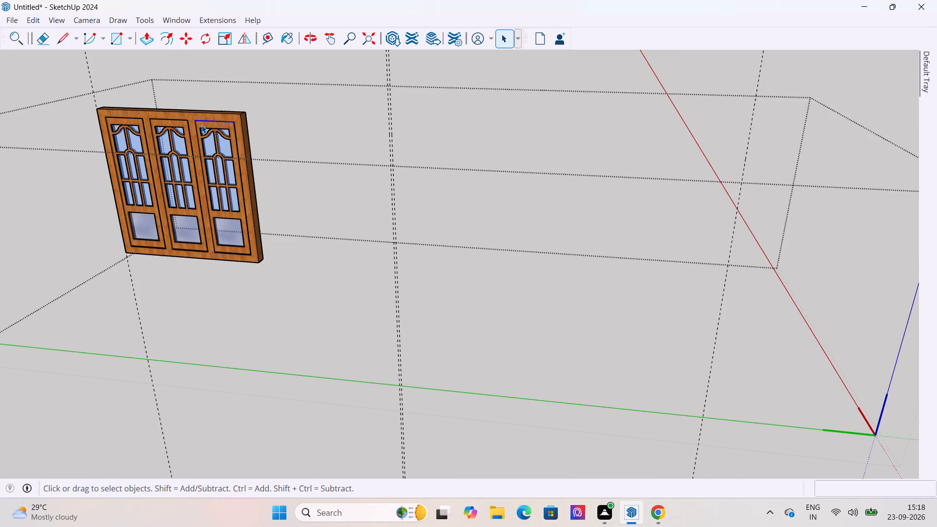
left_click(202, 125)
left_click(254, 137)
left_click_drag(327, 282, 98, 70)
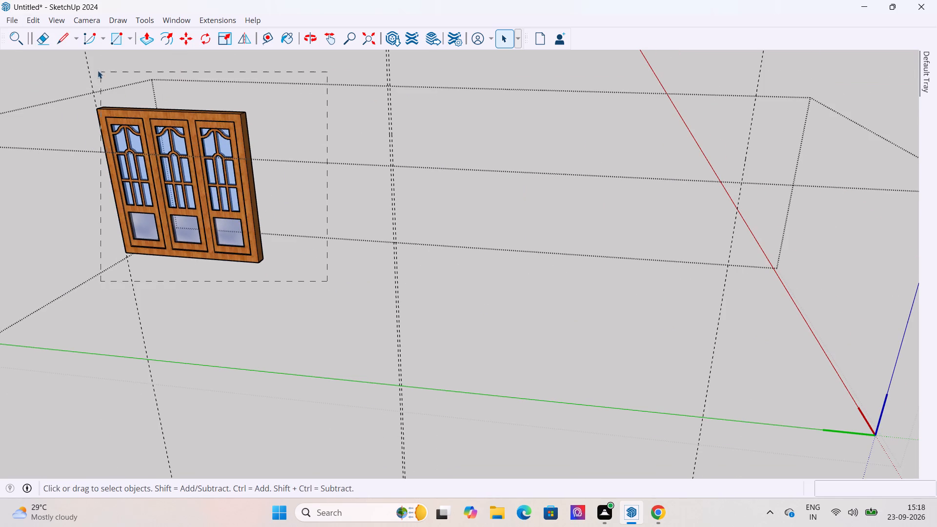
left_click_drag(98, 70, 76, 66)
left_click(34, 17)
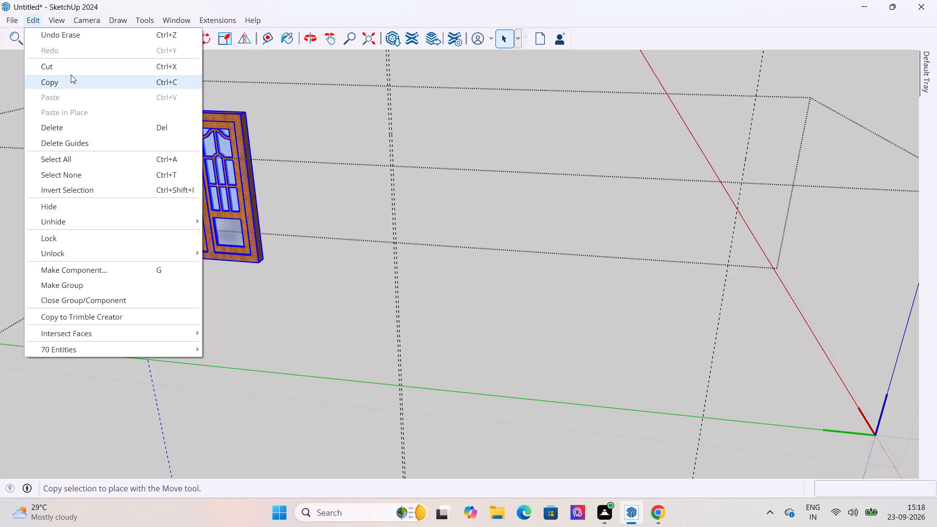
left_click(71, 76)
scroll(80, 147, "down", 6)
left_click(57, 73)
left_click(57, 73)
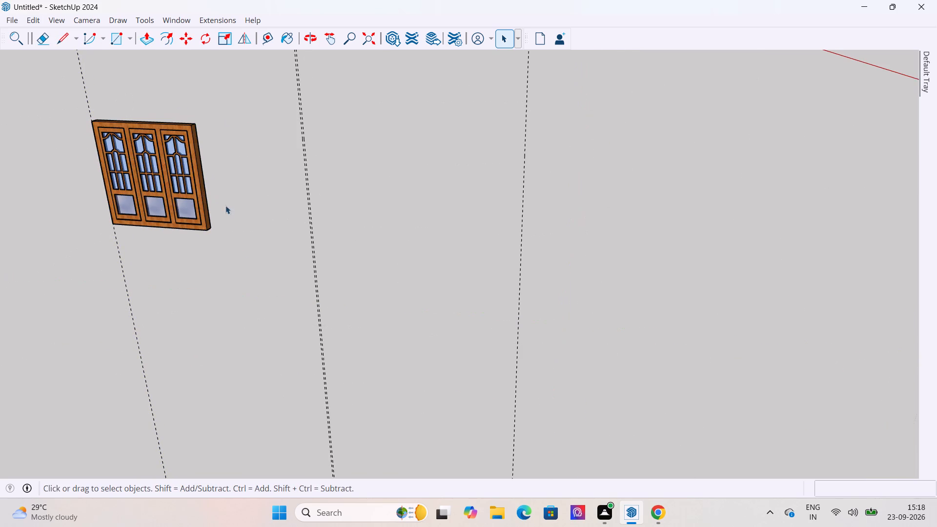
Delete the original imported window component together with its guide lines.
left_click_drag(246, 261, 52, 91)
left_click(35, 17)
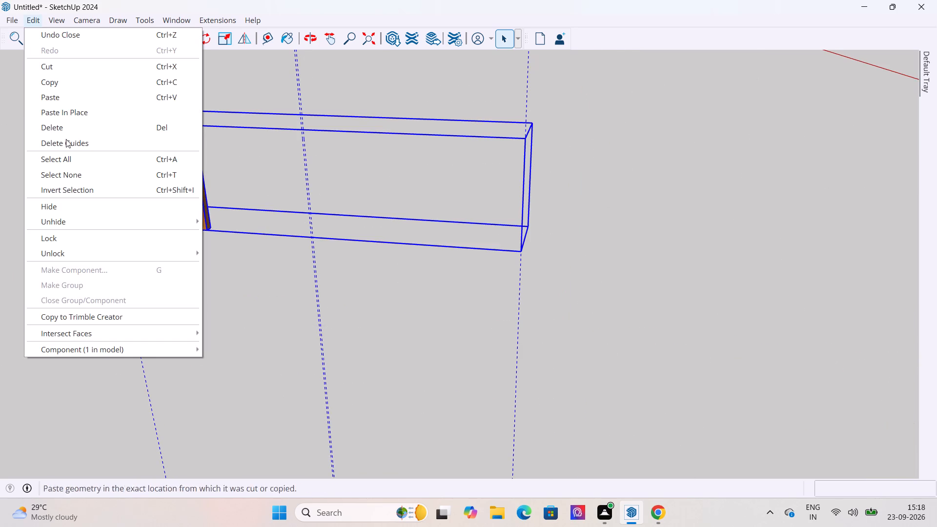
left_click(61, 122)
Paste the copied wooden window onto the kitchen floor near the dark side wall.
scroll(175, 144, "down", 15)
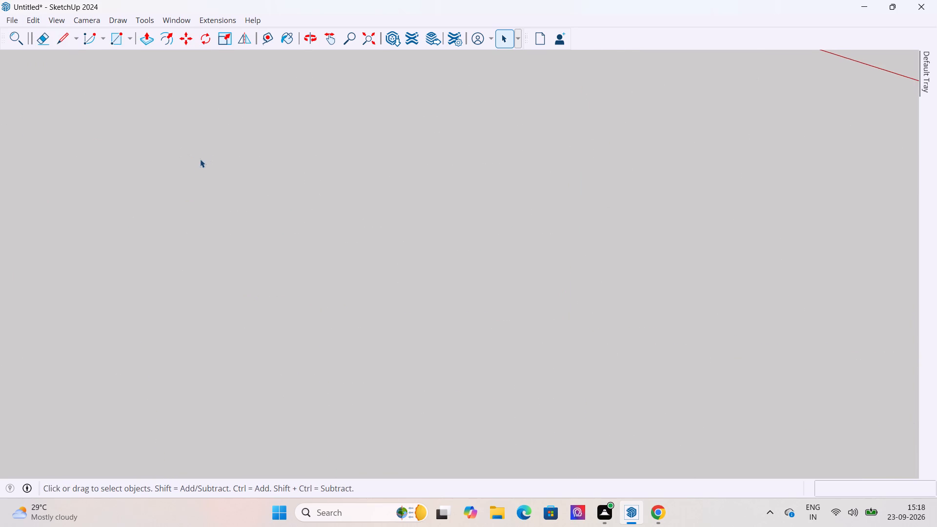
scroll(200, 159, "down", 20)
scroll(200, 159, "down", 19)
middle_click_drag(390, 171, 269, 192)
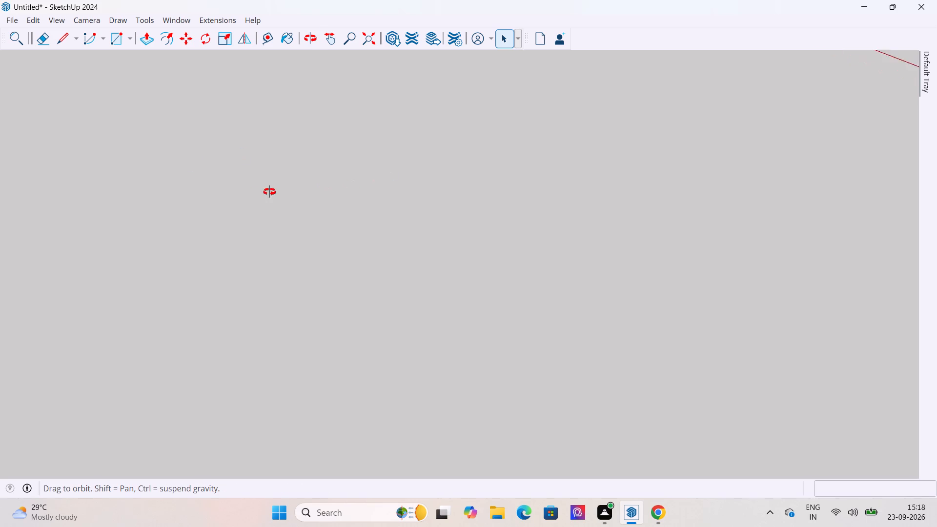
middle_click_drag(269, 192, 0, 152)
middle_click_drag(367, 120, 224, 98)
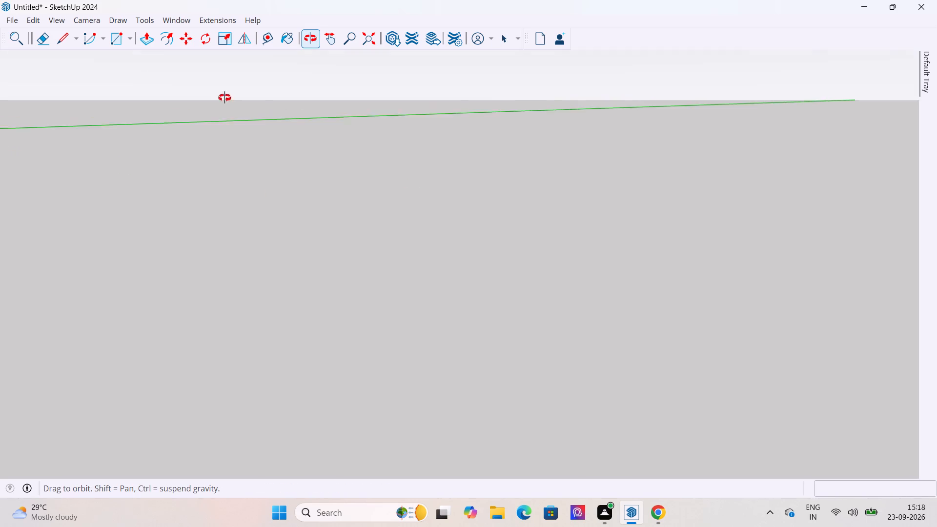
middle_click_drag(224, 98, 40, 105)
scroll(287, 229, "down", 7)
scroll(158, 162, "up", 8)
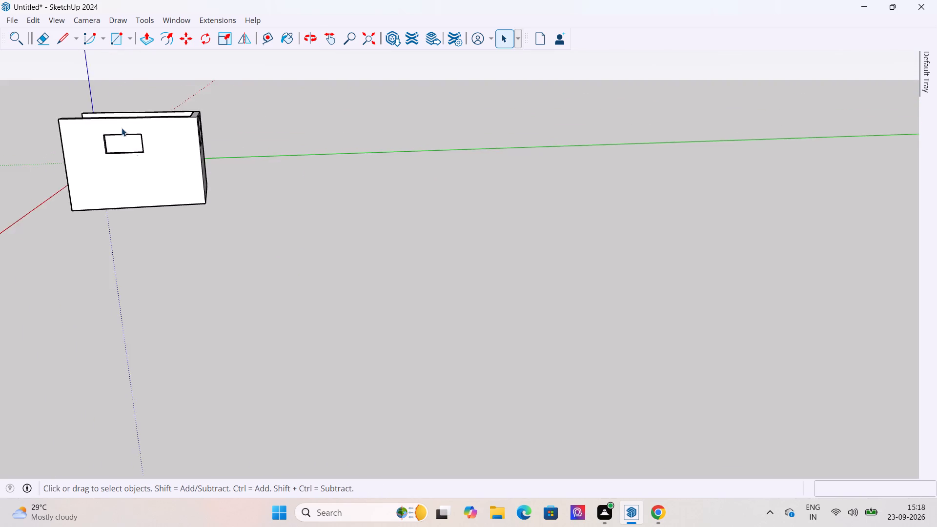
scroll(122, 128, "up", 3)
middle_click_drag(121, 128, 498, 129)
scroll(341, 145, "up", 4)
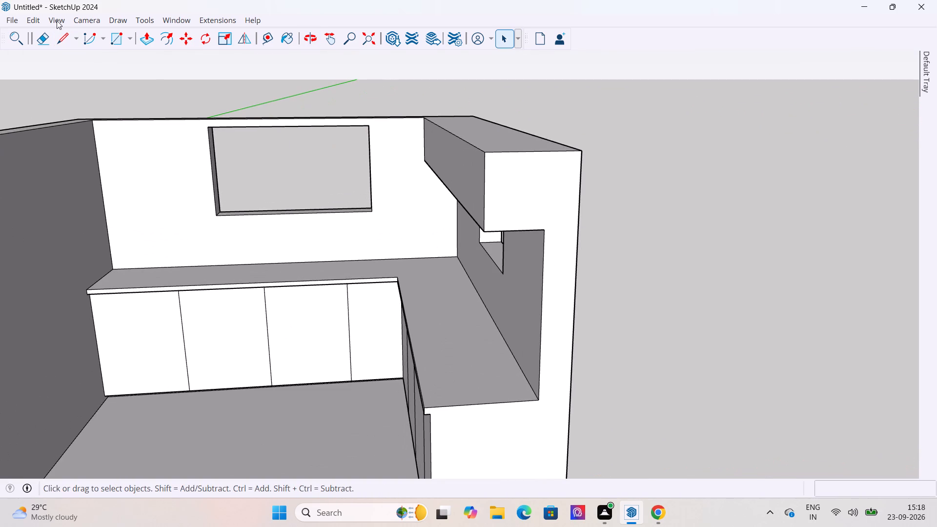
left_click(31, 18)
left_click(50, 94)
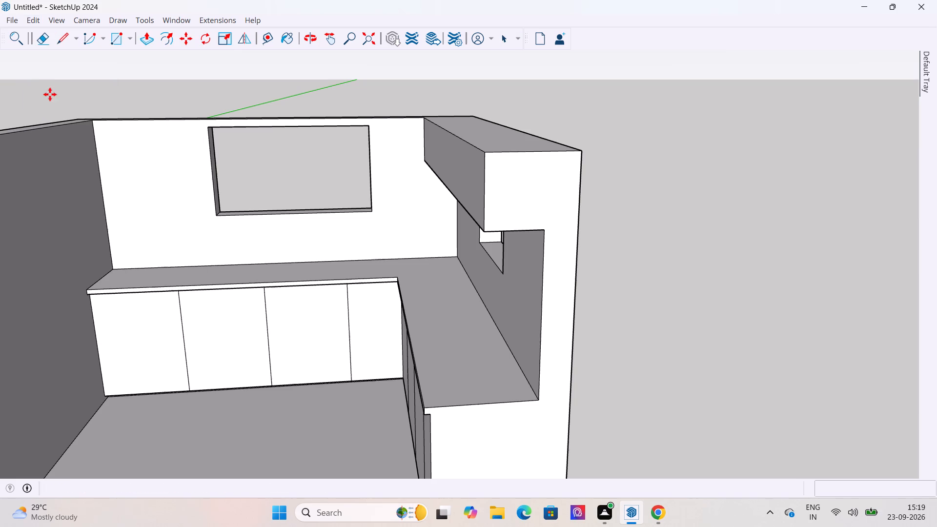
scroll(160, 291, "down", 6)
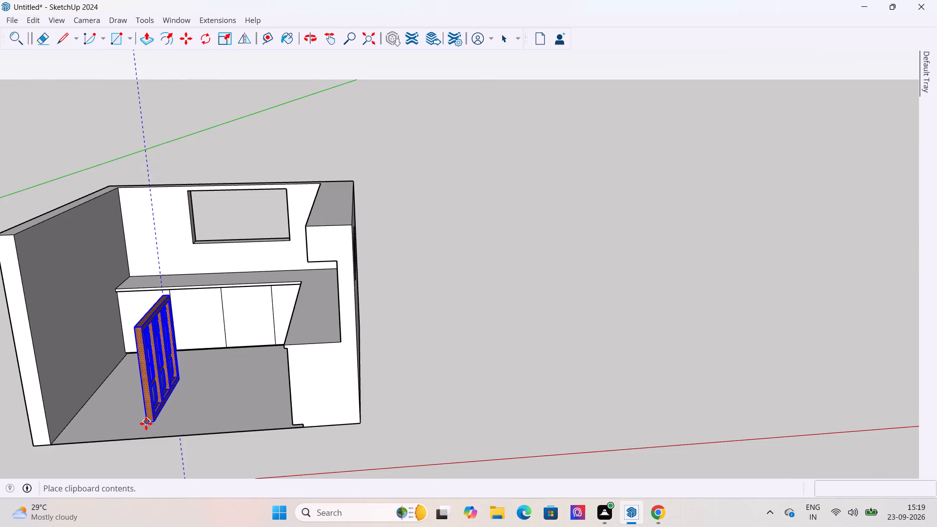
left_click(138, 412)
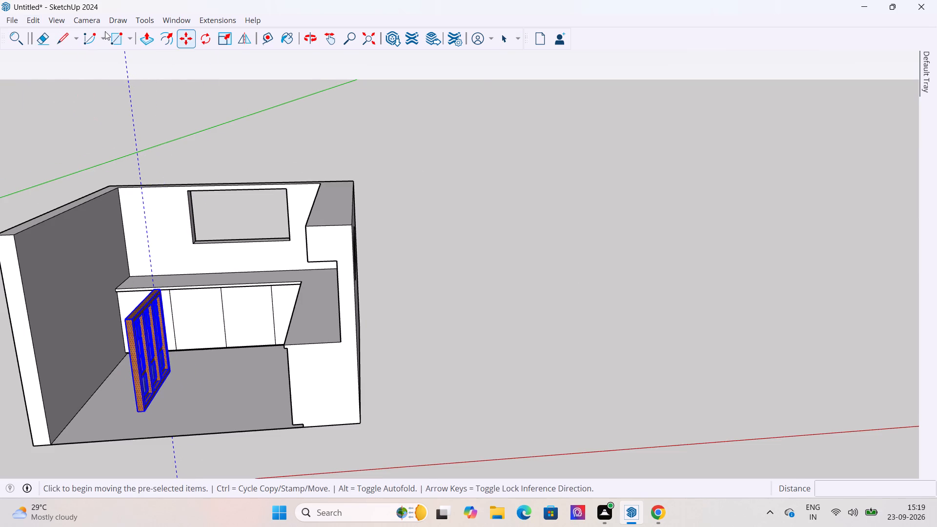
Rotate the pasted wooden window on the kitchen floor.
left_click(208, 33)
middle_click_drag(177, 378, 181, 400)
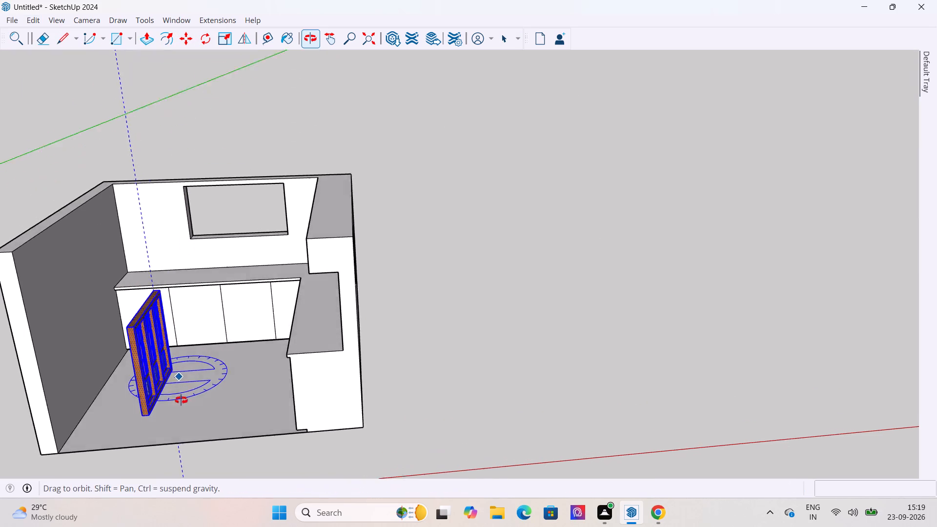
Rotate the wooden window 270° on the kitchen floor so it is parallel to the back wall with the large opening.
middle_click_drag(181, 400, 193, 427)
scroll(173, 407, "up", 6)
left_click(166, 399)
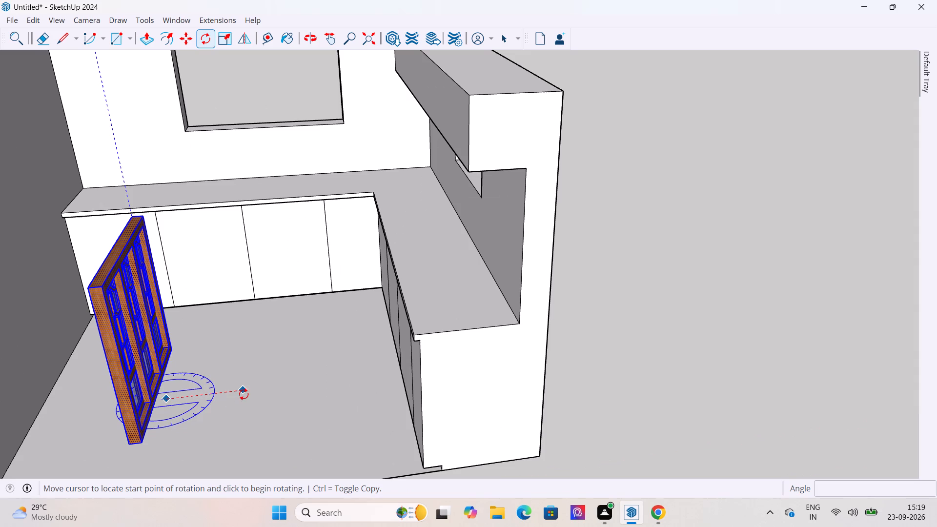
left_click(244, 394)
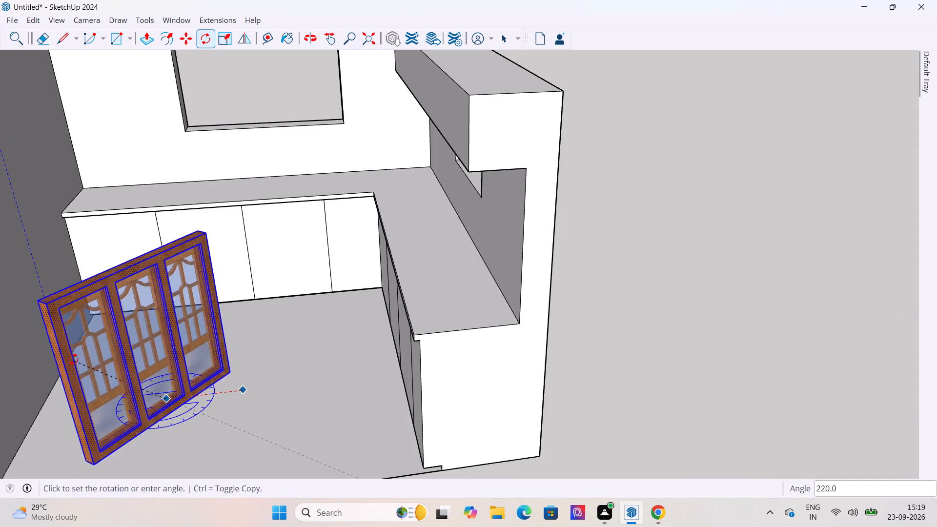
left_click(193, 314)
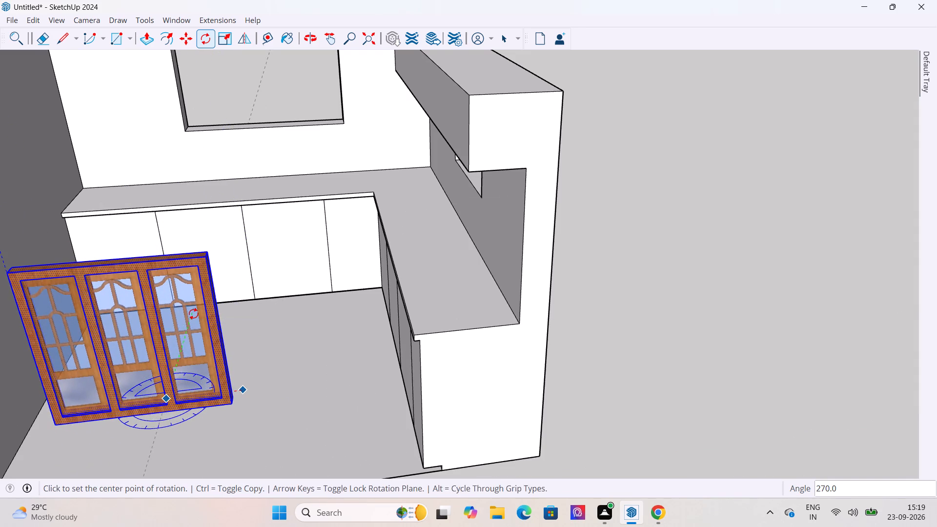
Move the window by its lower corner about 24' 6", through the back wall's opening to a point outside the kitchen.
left_click(188, 37)
scroll(207, 239, "up", 10)
scroll(251, 198, "down", 13)
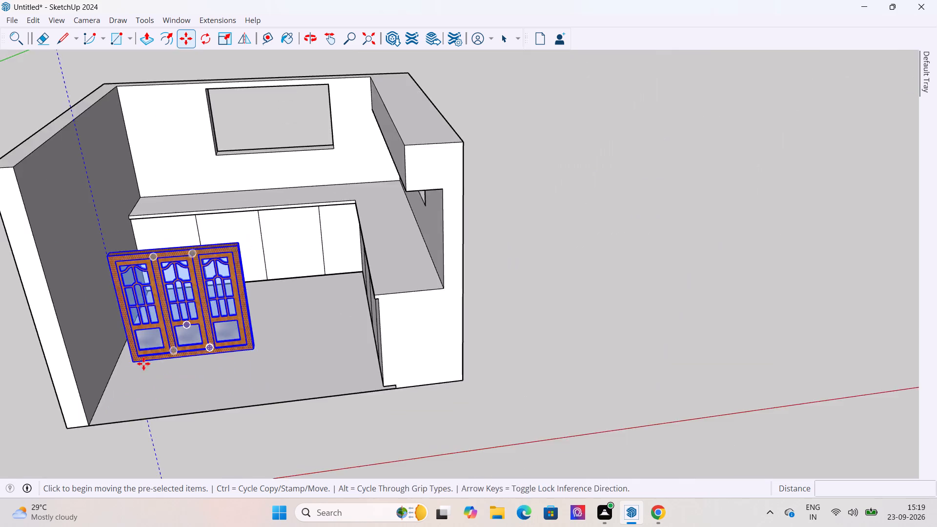
scroll(132, 372, "up", 14)
left_click_drag(153, 328, 164, 338)
scroll(153, 378, "down", 12)
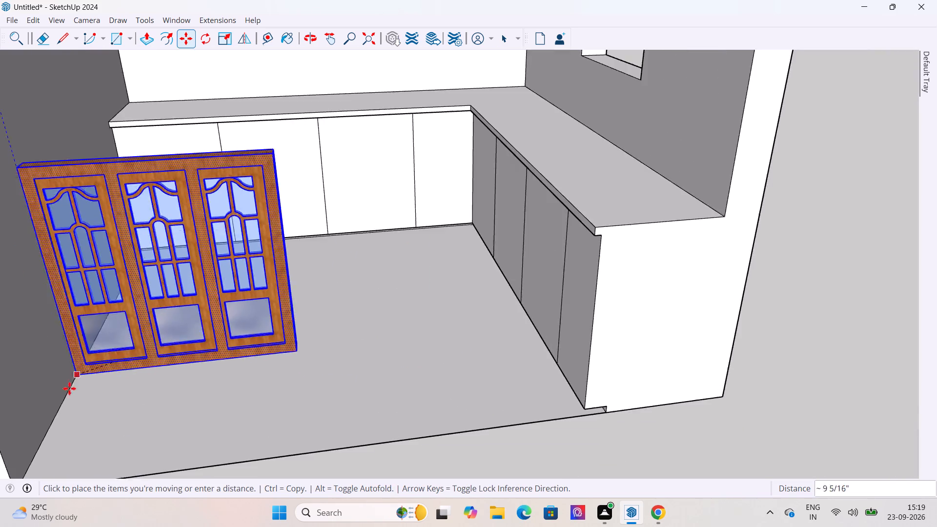
scroll(69, 388, "down", 4)
scroll(153, 324, "down", 6)
scroll(160, 229, "up", 19)
middle_click_drag(162, 269, 78, 306)
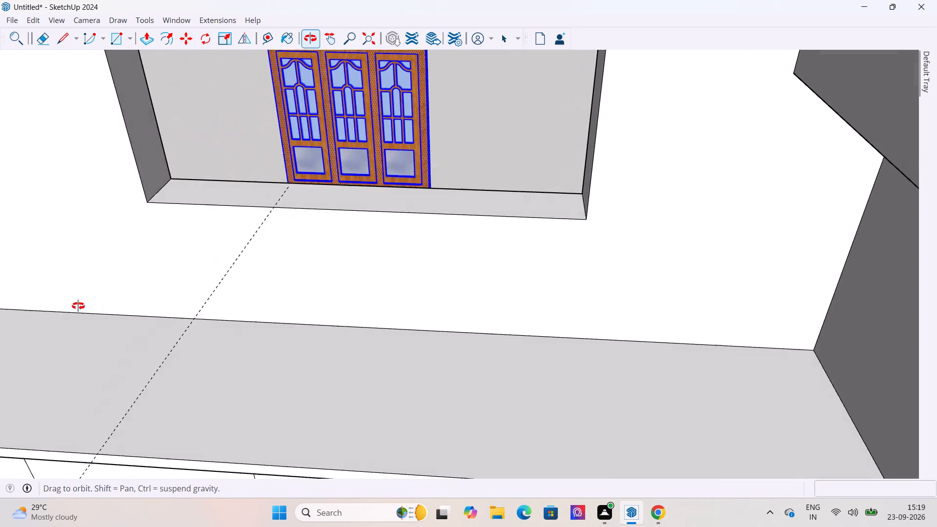
middle_click_drag(78, 306, 73, 298)
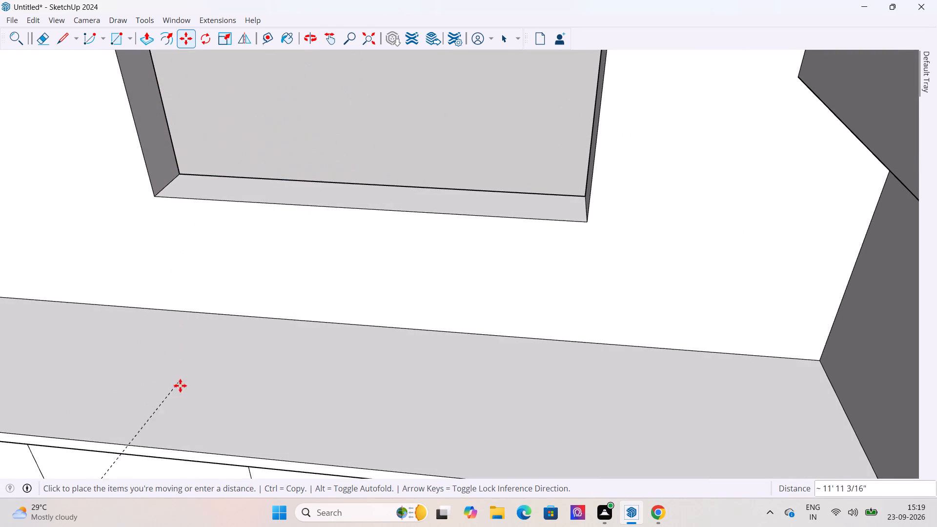
left_click(277, 158)
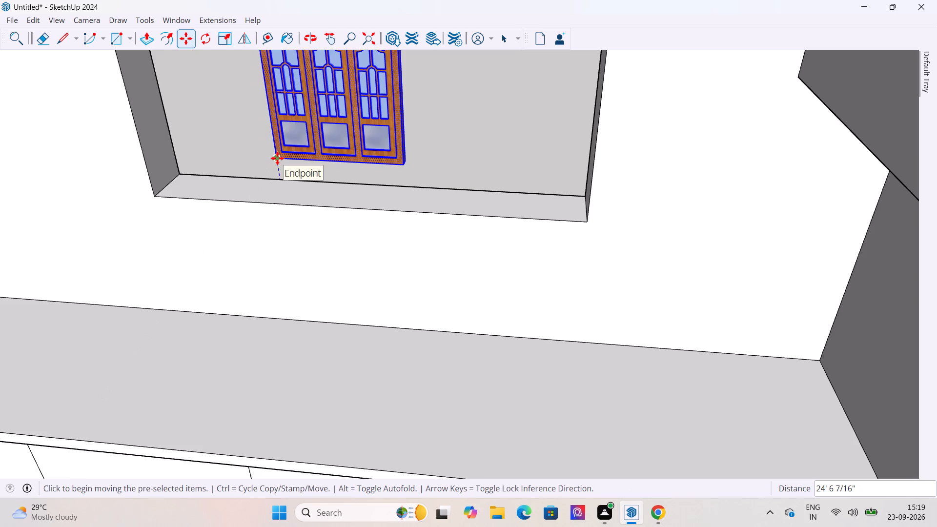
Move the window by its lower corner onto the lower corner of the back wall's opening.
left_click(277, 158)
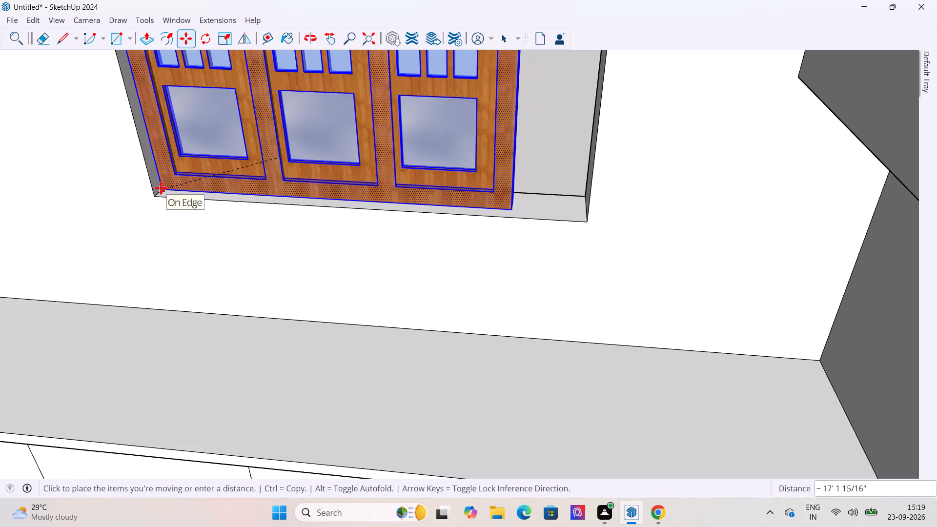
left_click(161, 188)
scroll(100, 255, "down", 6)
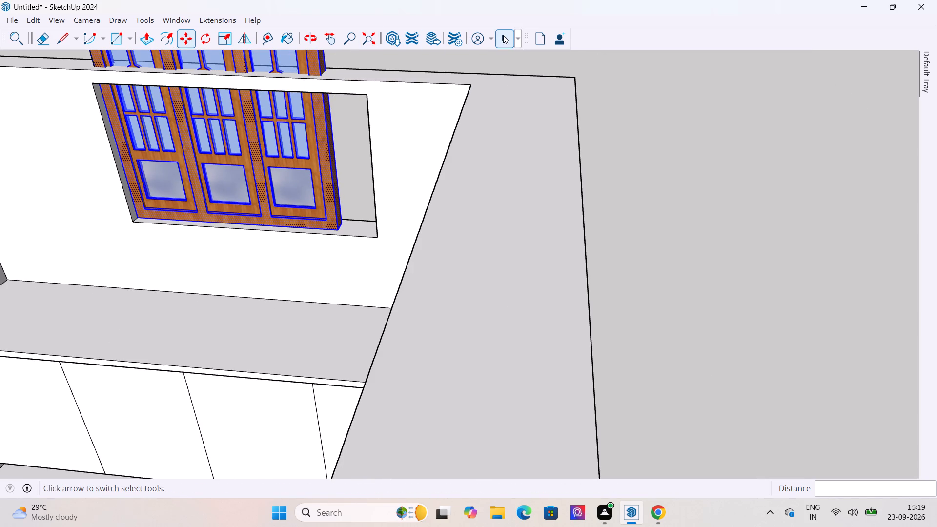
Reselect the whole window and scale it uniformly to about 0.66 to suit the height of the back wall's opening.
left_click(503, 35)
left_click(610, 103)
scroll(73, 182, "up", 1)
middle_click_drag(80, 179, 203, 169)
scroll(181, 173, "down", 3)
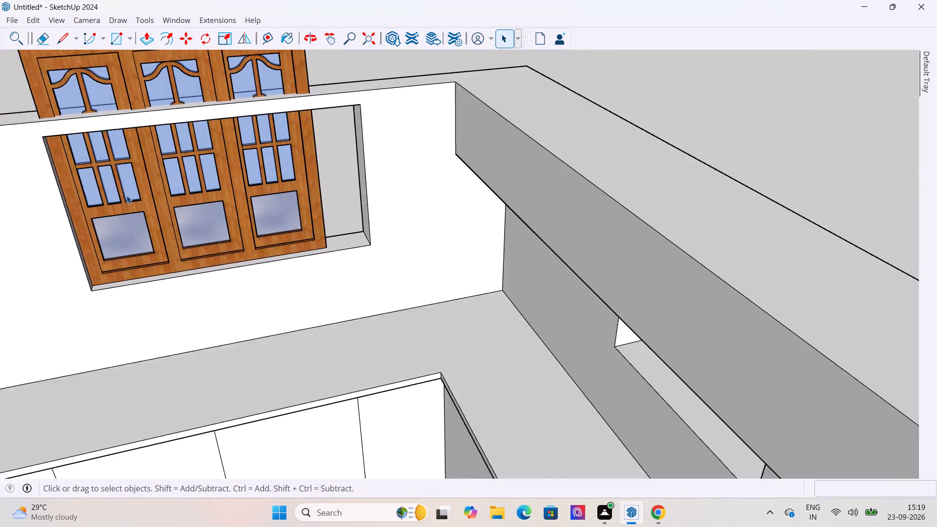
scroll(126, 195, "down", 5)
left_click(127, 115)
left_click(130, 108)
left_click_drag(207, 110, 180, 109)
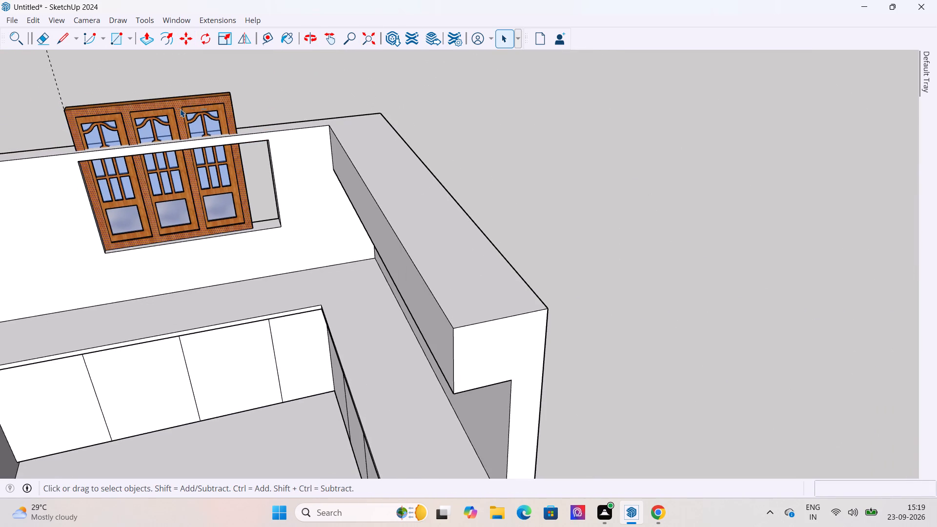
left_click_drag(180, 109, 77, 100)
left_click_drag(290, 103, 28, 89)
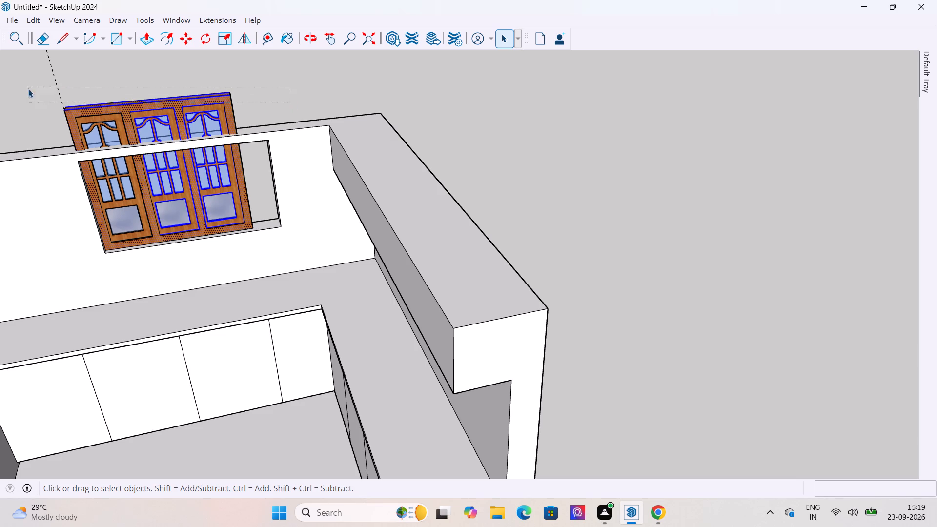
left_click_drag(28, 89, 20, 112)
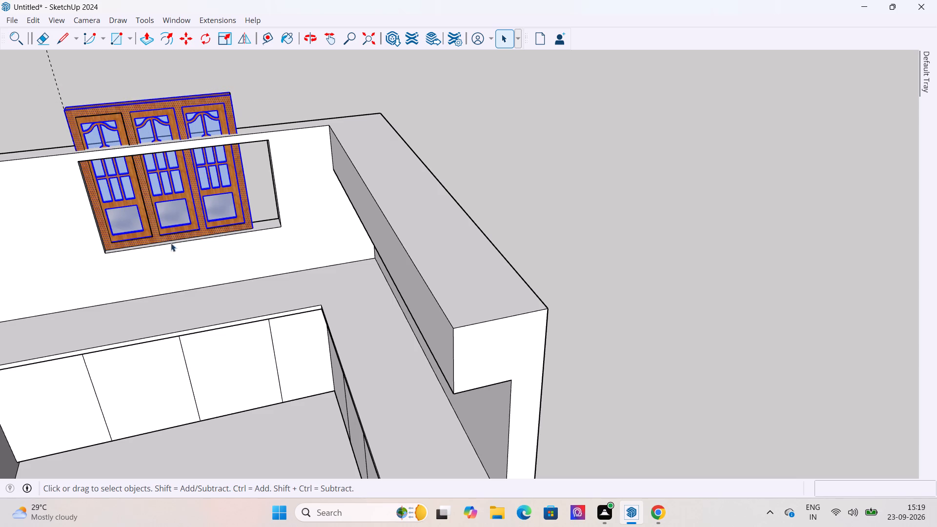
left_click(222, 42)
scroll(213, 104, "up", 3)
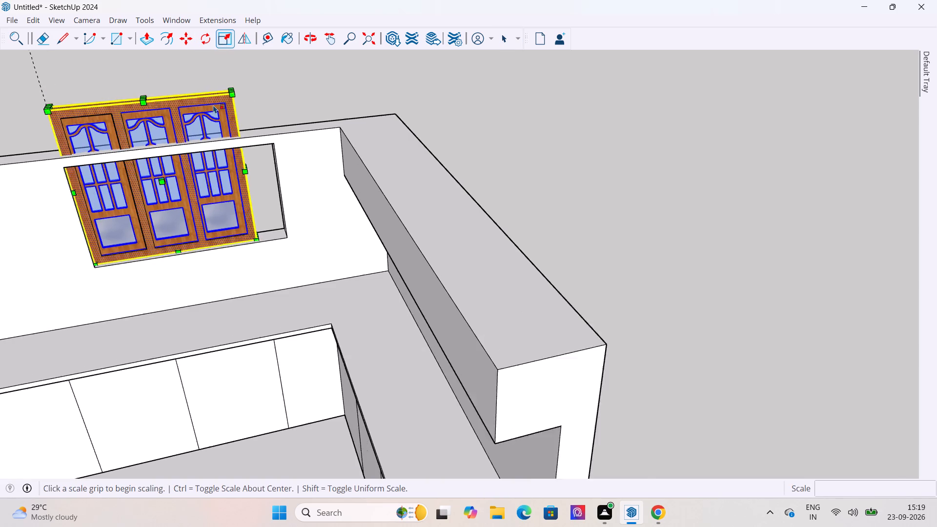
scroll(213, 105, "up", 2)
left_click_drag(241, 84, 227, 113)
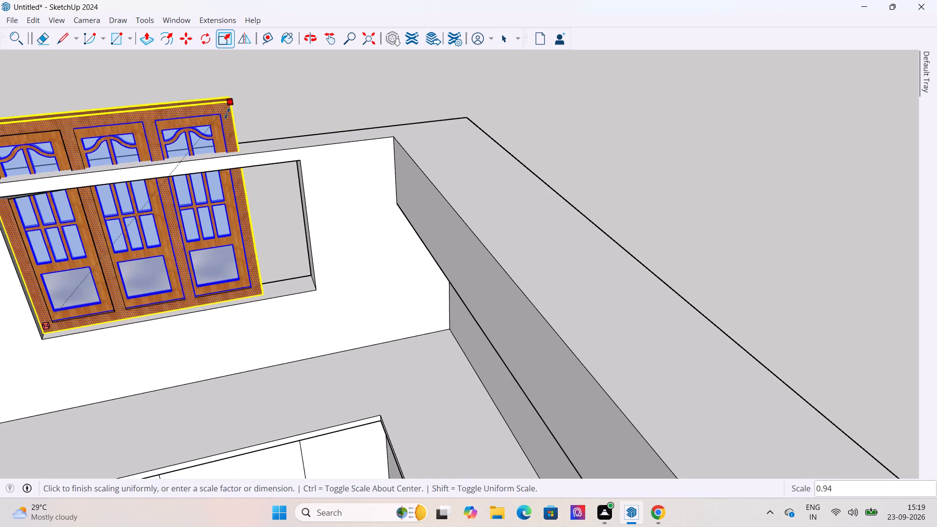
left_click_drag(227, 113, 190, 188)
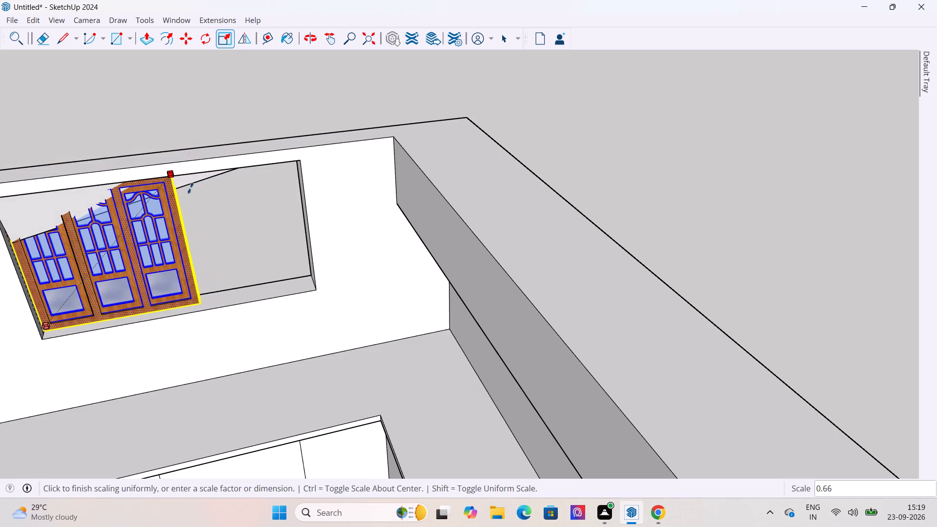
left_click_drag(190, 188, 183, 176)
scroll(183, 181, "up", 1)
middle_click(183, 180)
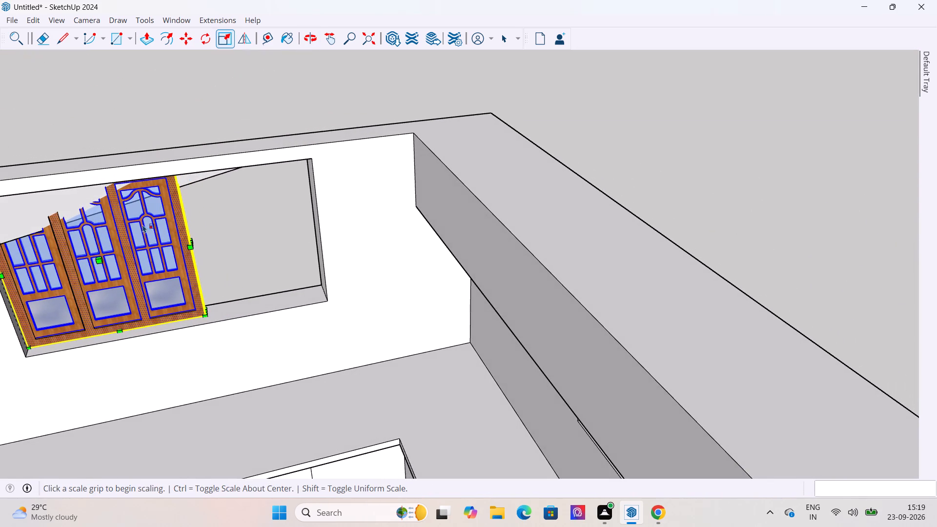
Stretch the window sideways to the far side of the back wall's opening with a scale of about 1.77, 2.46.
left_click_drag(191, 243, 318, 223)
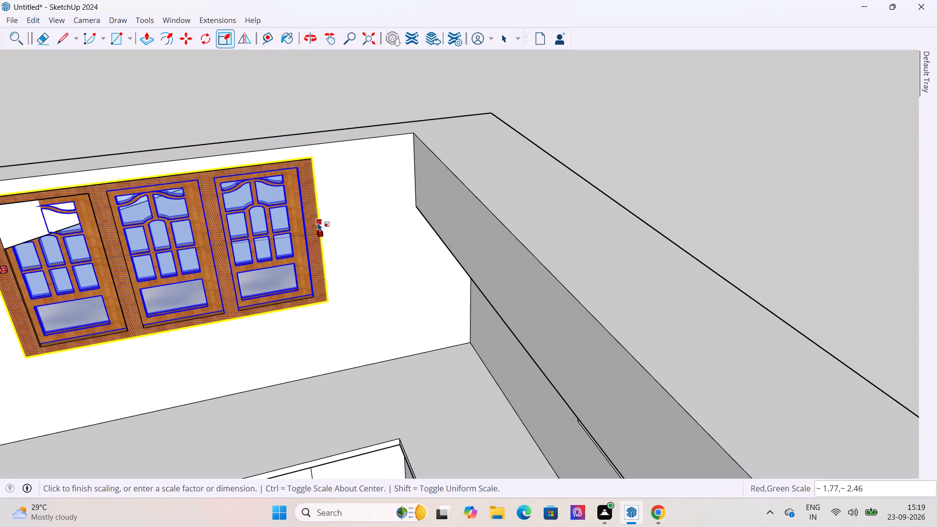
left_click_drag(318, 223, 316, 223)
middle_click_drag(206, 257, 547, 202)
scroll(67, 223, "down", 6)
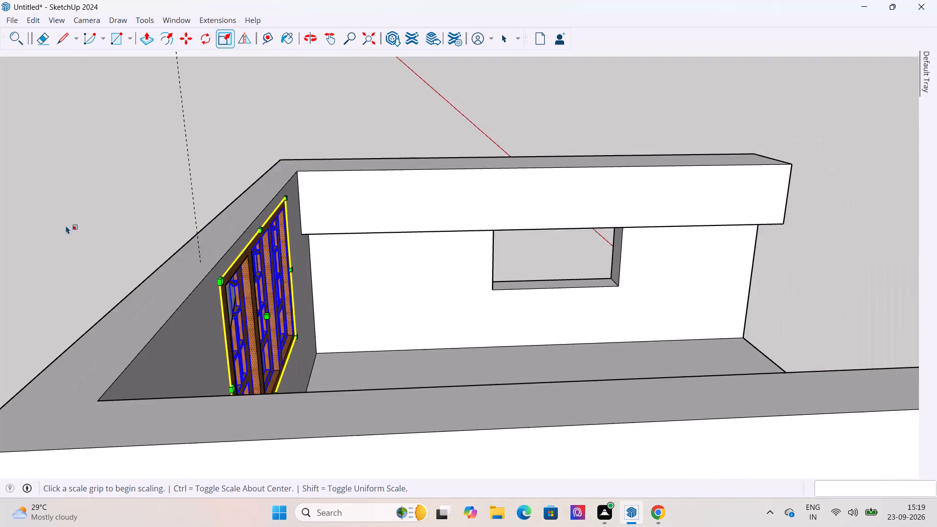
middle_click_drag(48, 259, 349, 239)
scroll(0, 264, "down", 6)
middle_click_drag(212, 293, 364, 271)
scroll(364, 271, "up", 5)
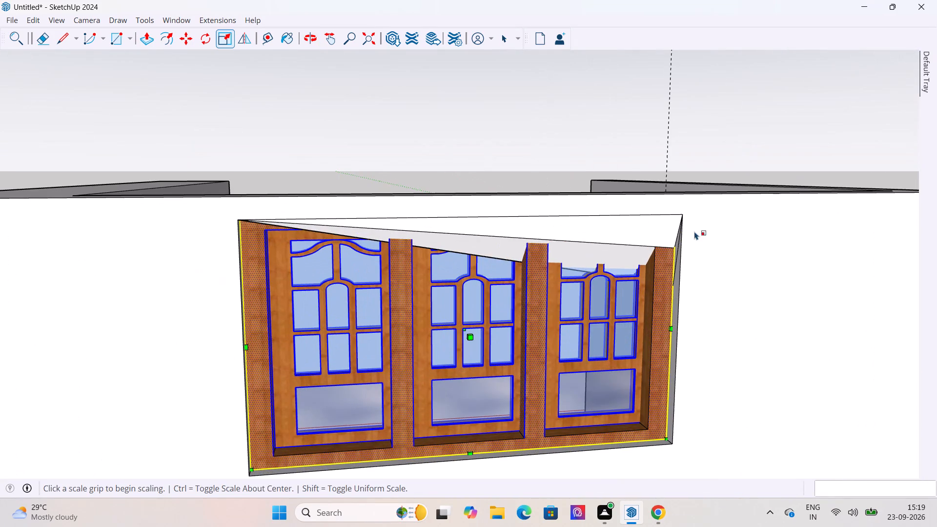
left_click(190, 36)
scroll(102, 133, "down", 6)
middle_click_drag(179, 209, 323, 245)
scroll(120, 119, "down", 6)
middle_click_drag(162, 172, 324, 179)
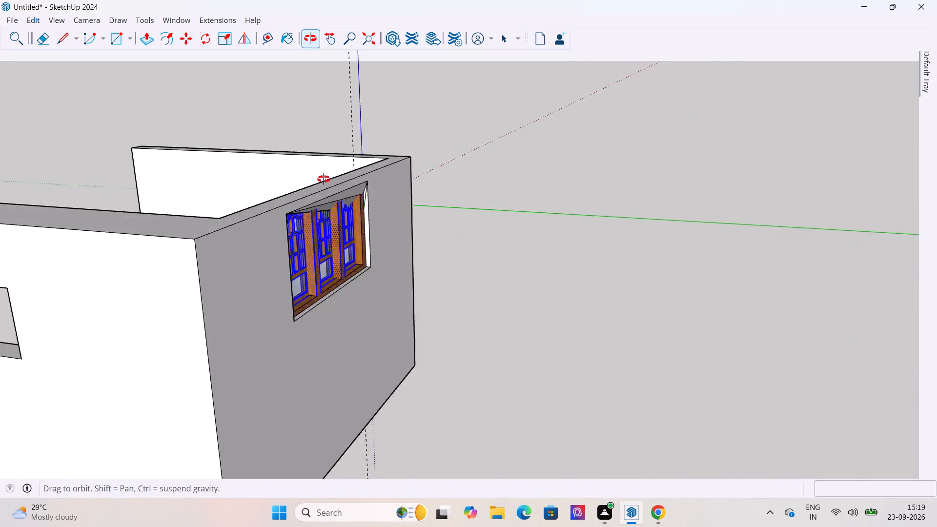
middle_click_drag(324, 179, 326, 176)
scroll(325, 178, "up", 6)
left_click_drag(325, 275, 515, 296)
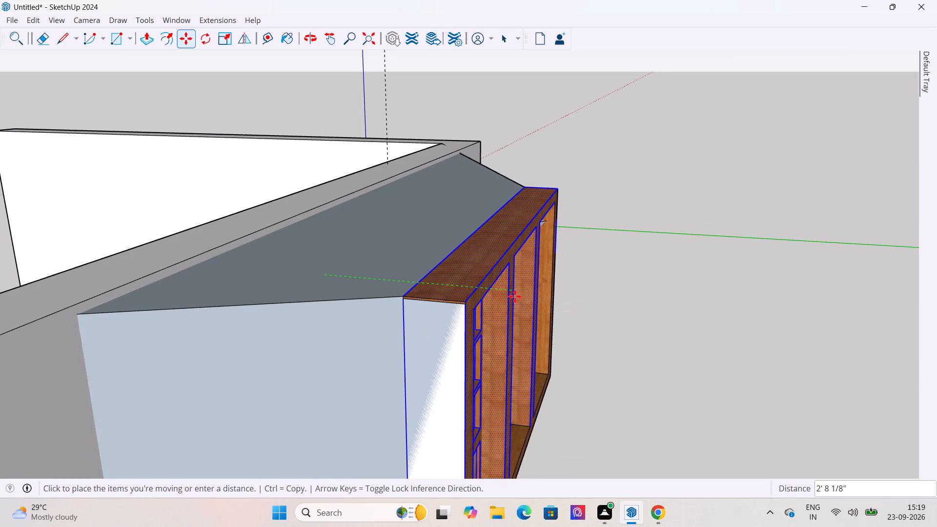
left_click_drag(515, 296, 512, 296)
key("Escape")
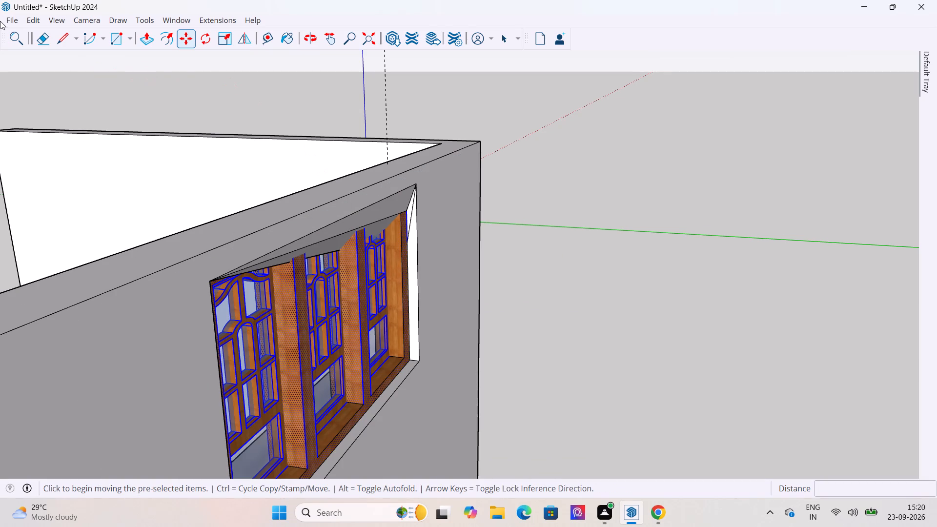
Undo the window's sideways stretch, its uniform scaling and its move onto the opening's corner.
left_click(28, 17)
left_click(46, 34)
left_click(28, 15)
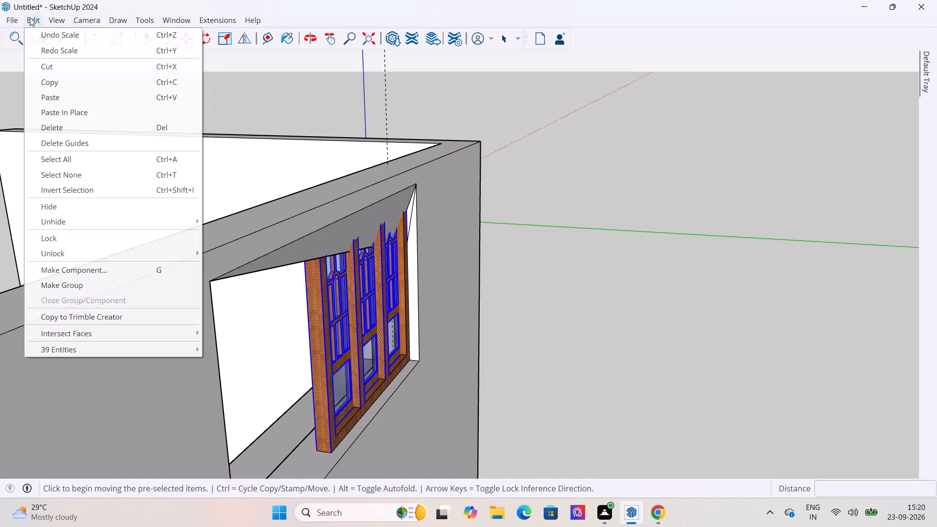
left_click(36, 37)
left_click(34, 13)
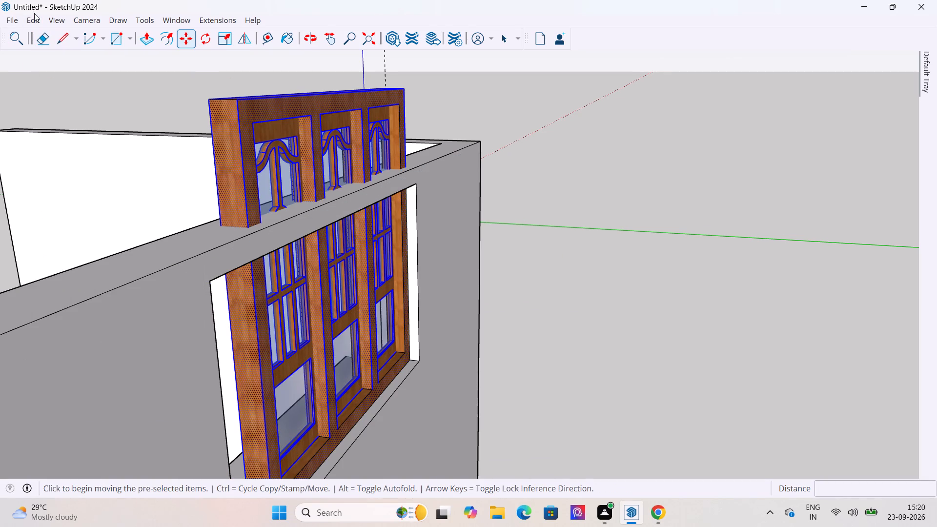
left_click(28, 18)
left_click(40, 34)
Scale the wooden window outside the kitchen uniformly to 0.76 from its upper corner.
scroll(214, 167, "down", 8)
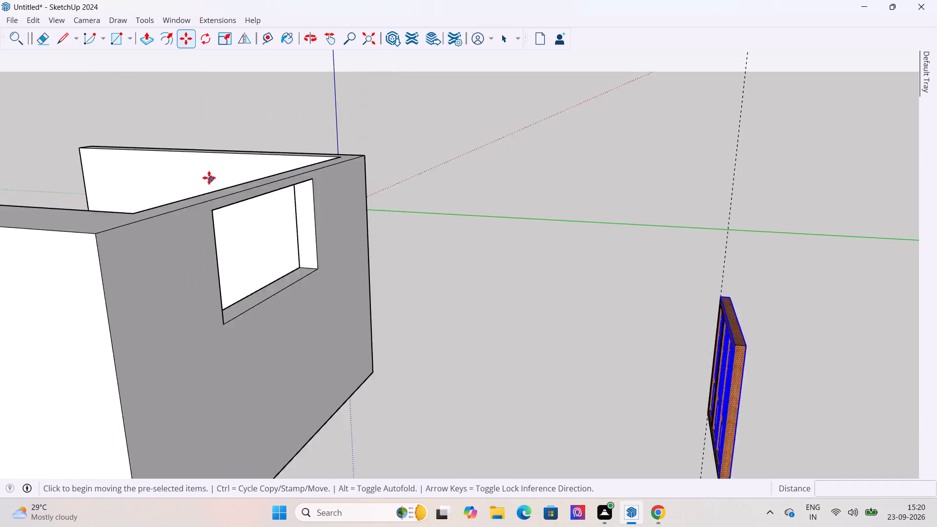
scroll(209, 178, "down", 6)
middle_click_drag(300, 231, 505, 256)
scroll(505, 256, "up", 5)
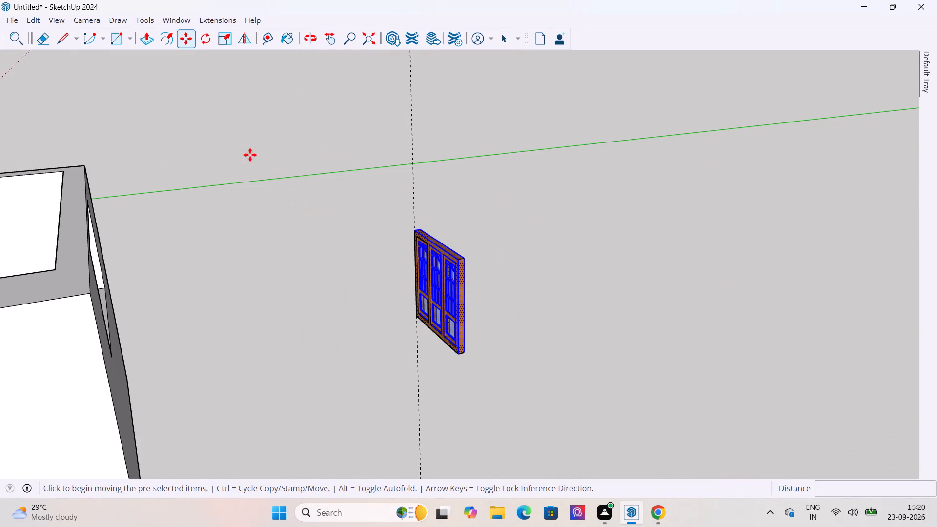
scroll(145, 146, "down", 5)
scroll(275, 218, "up", 7)
scroll(149, 119, "down", 7)
middle_click_drag(237, 203, 354, 182)
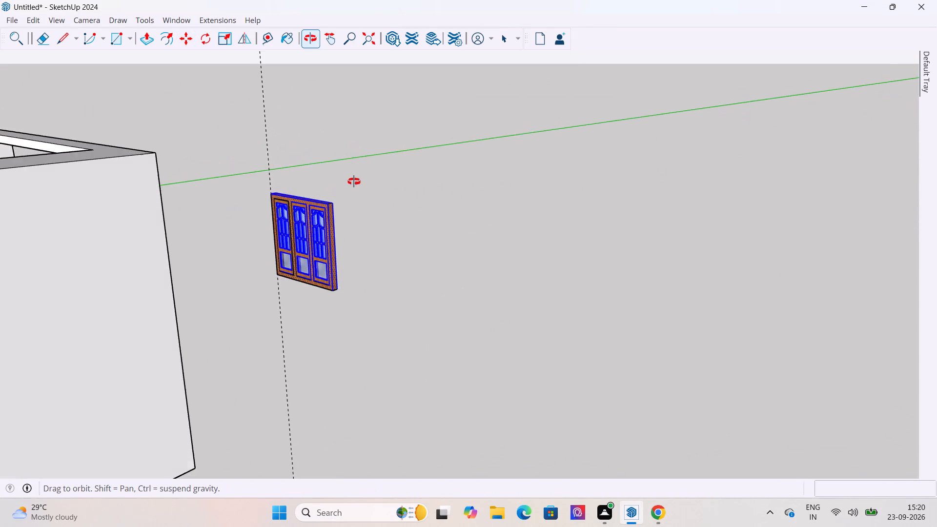
middle_click_drag(354, 182, 354, 179)
scroll(350, 100, "up", 5)
scroll(83, 172, "up", 3)
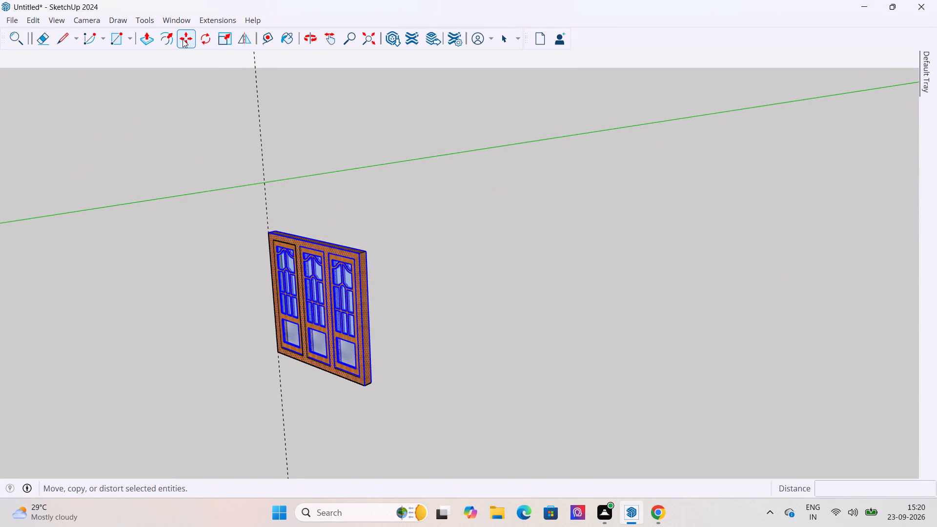
left_click(217, 40)
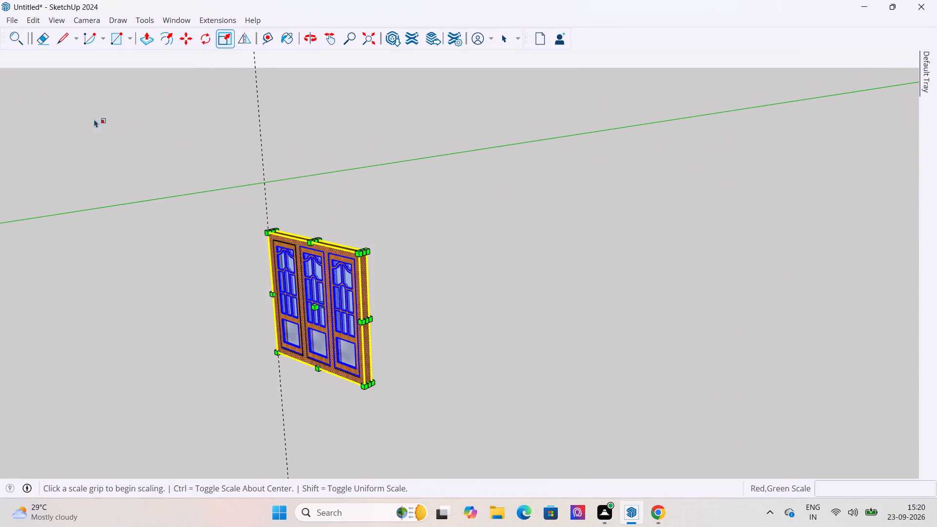
scroll(71, 132, "down", 7)
middle_click_drag(74, 214, 251, 226)
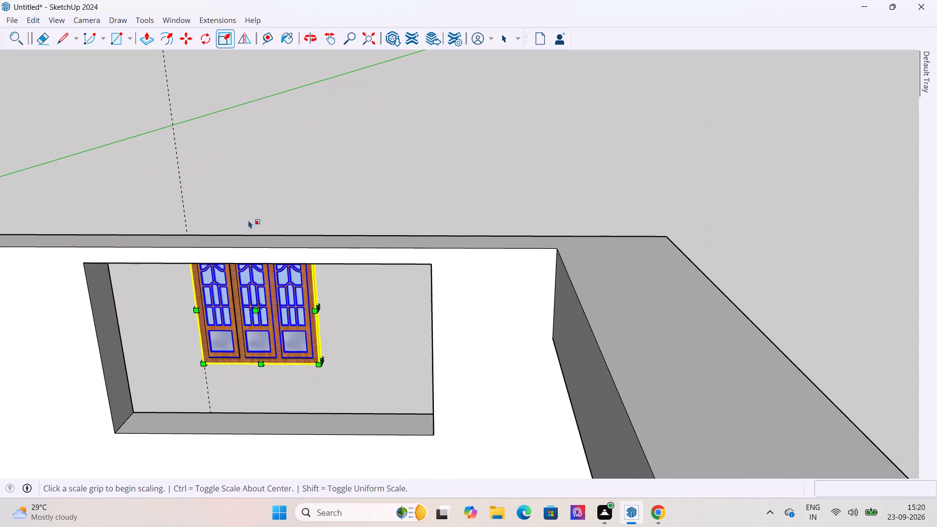
middle_click_drag(248, 220, 245, 190)
scroll(274, 339, "up", 6)
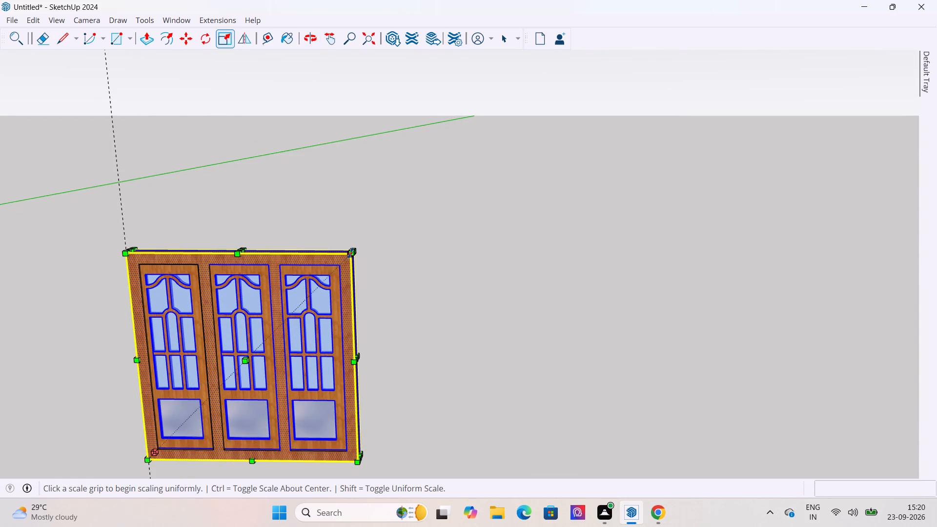
left_click_drag(350, 253, 306, 308)
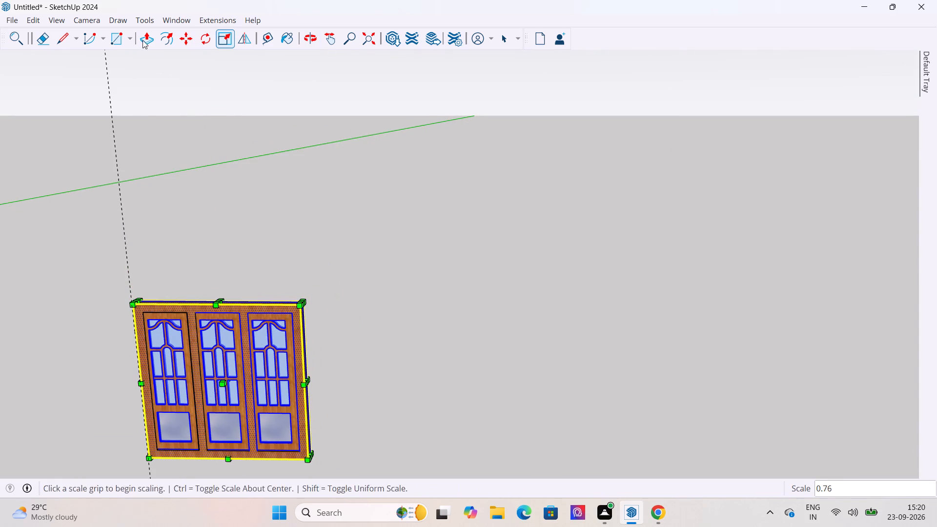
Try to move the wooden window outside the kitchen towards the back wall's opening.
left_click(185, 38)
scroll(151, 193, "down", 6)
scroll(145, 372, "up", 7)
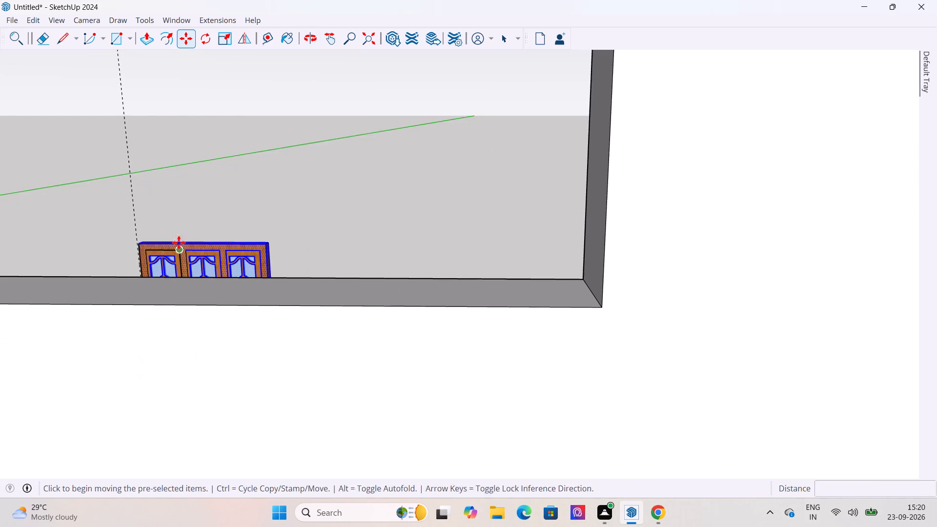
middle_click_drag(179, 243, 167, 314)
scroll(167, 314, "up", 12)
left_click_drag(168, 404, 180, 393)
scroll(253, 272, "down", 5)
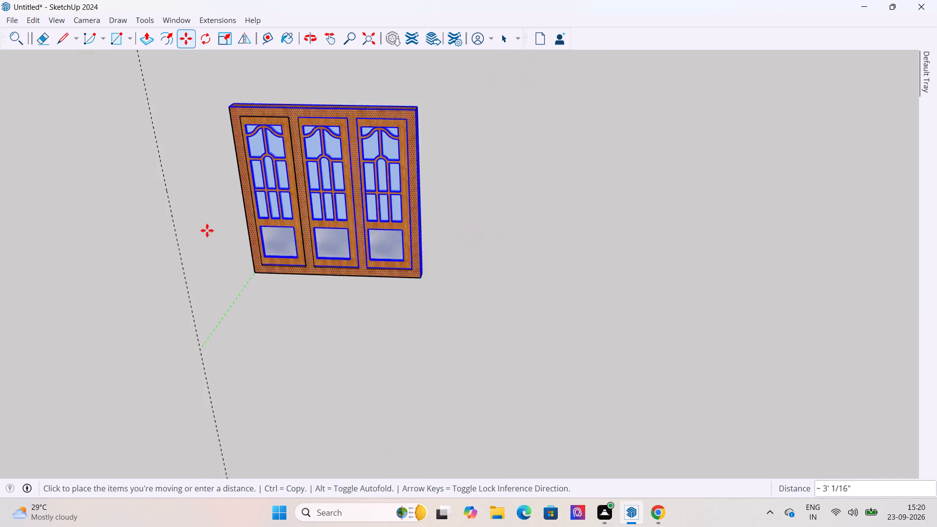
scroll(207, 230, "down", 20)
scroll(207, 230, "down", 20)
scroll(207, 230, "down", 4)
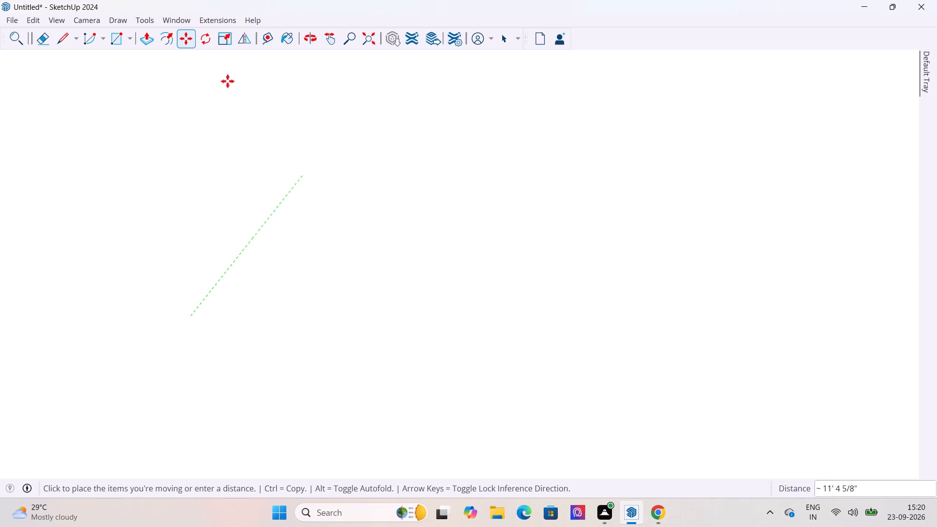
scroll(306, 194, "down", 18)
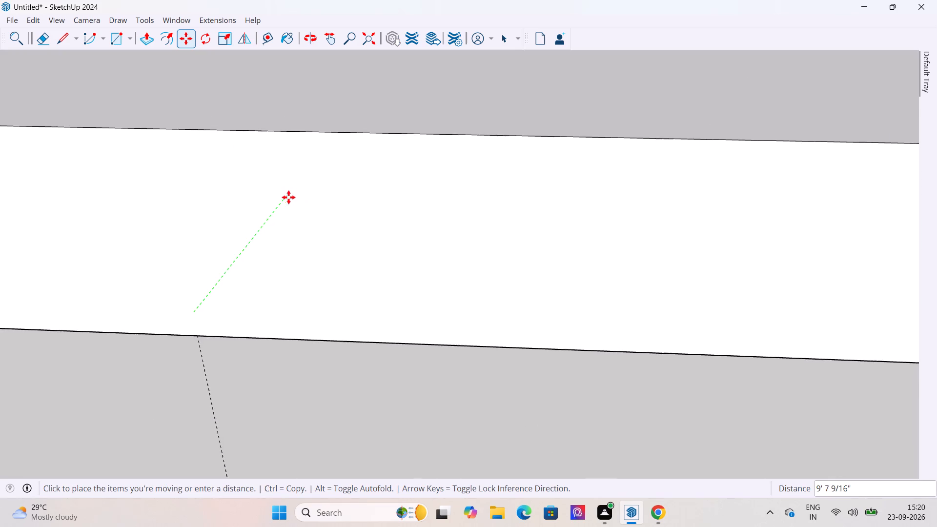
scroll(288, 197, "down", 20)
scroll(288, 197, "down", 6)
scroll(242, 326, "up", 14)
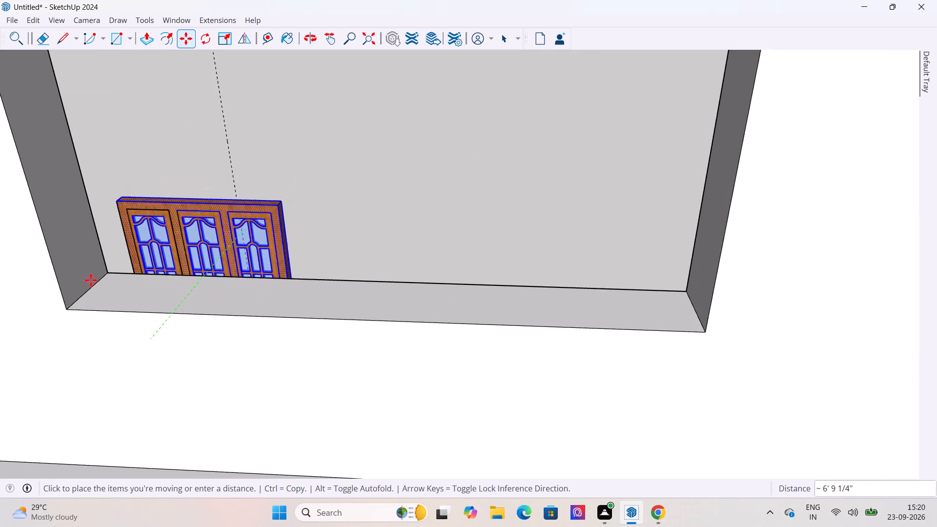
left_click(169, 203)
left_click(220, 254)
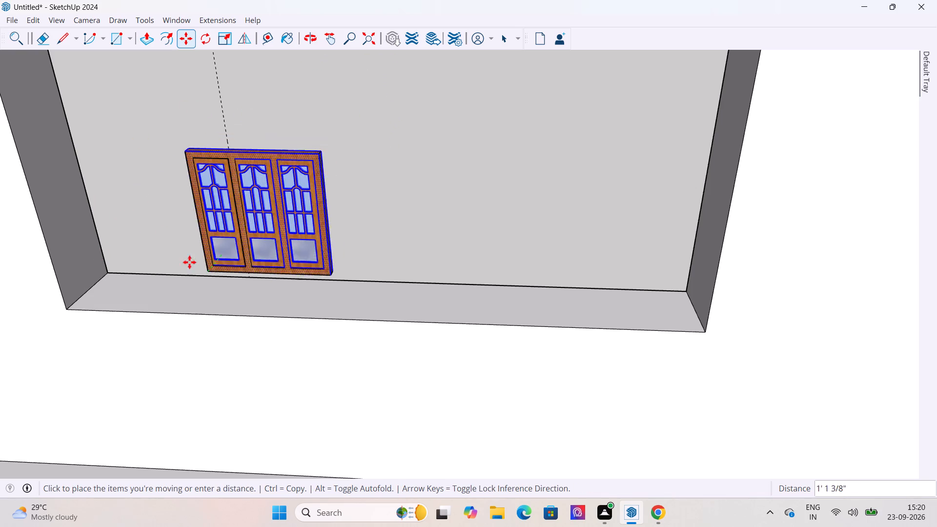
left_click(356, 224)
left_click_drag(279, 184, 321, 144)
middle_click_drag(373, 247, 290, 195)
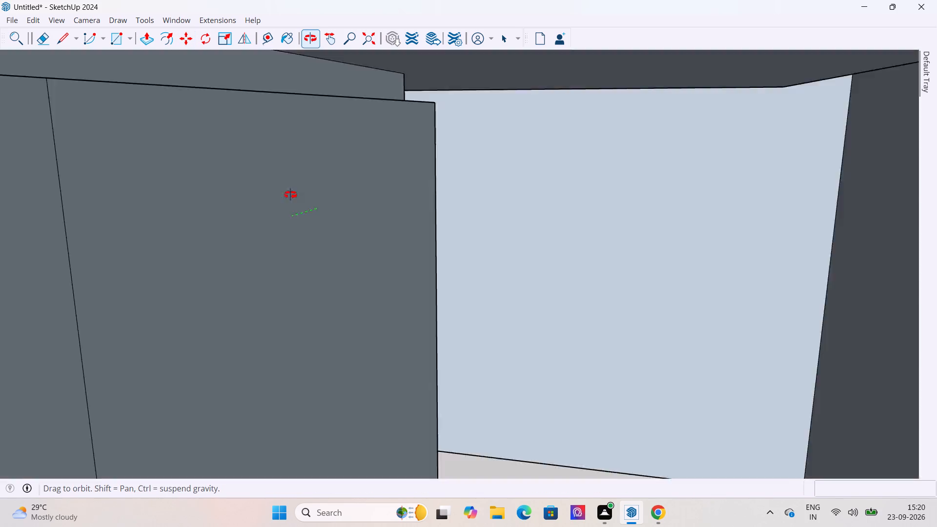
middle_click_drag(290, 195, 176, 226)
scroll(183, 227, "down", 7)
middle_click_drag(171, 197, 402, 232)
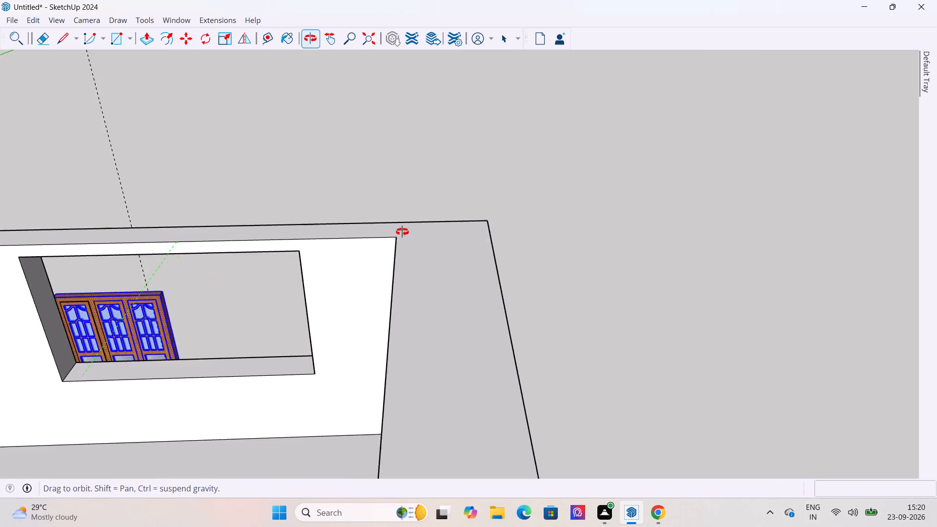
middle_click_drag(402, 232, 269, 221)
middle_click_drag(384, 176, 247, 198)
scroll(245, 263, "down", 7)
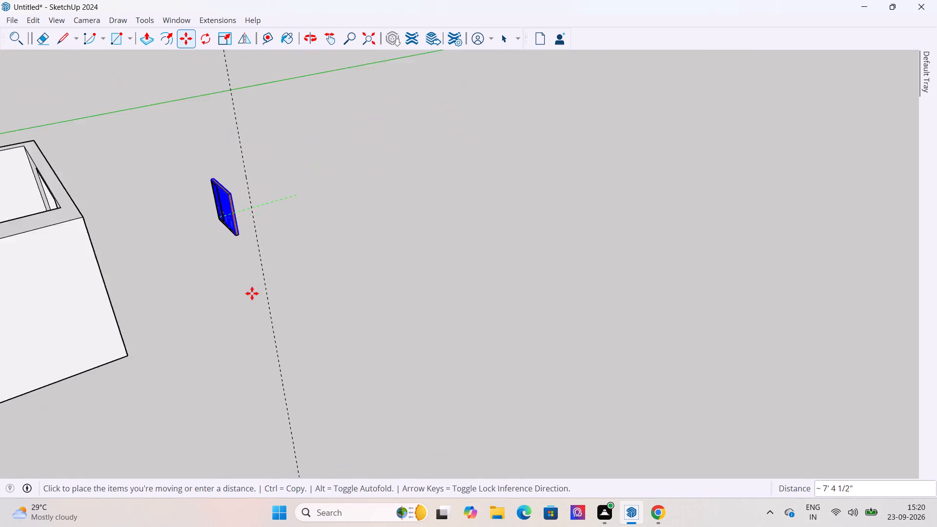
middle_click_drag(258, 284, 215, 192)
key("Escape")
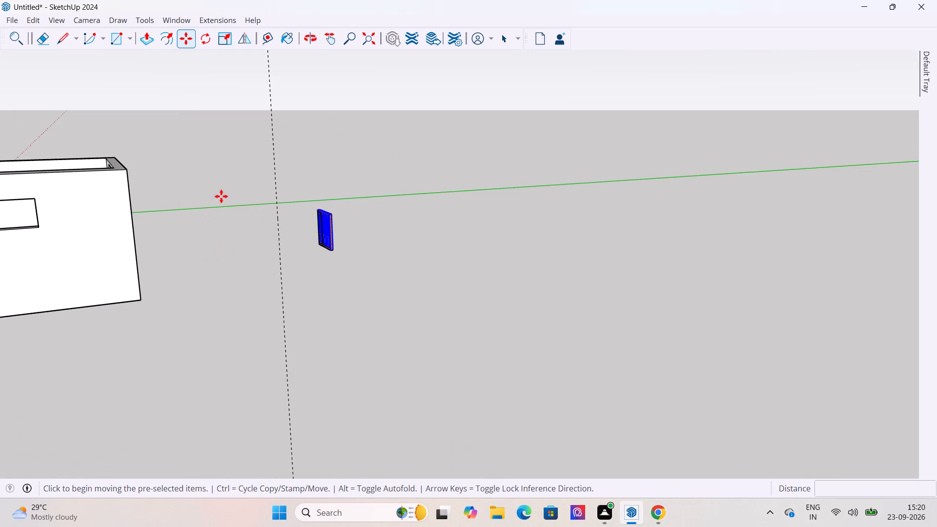
Reselect the whole window and move it about 20' 7" to open ground behind the back wall.
scroll(321, 255, "up", 5)
left_click(497, 41)
left_click(447, 257)
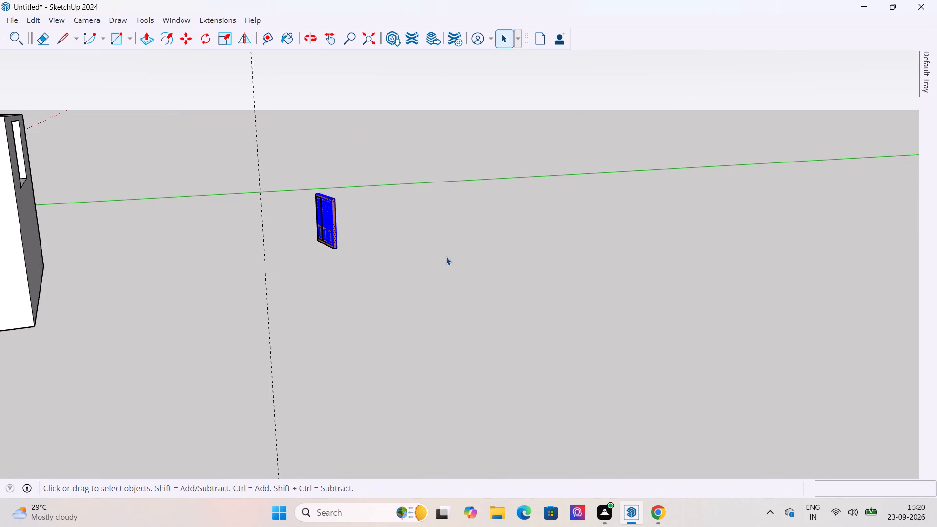
left_click_drag(455, 321, 236, 135)
left_click(189, 45)
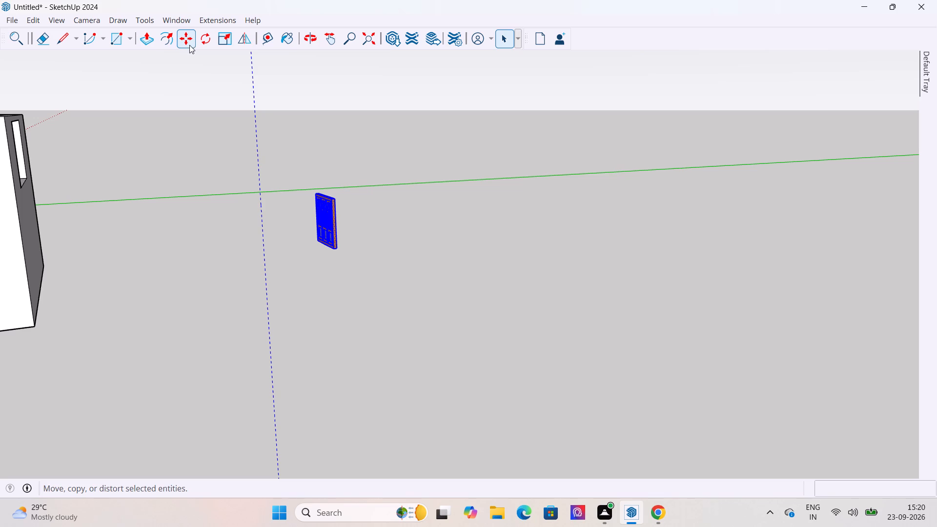
left_click_drag(336, 244, 323, 215)
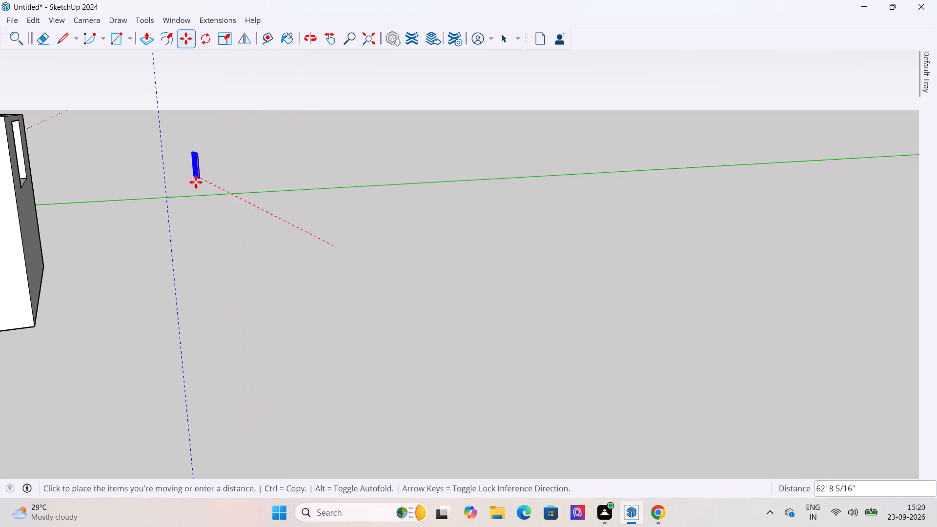
middle_click_drag(199, 184, 322, 222)
left_click(506, 231)
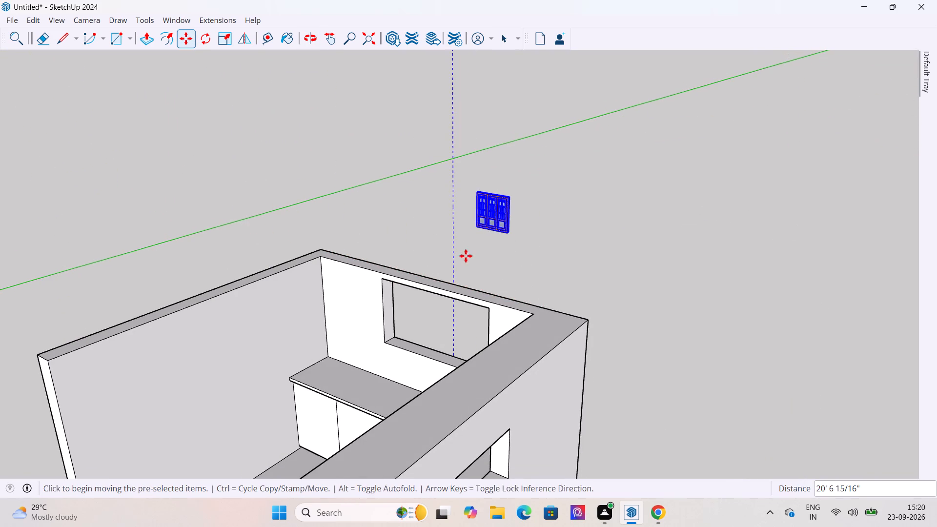
Move the window by its lower corner onto the sill at the lower corner of the back wall's opening.
scroll(470, 223, "up", 17)
middle_click(482, 228)
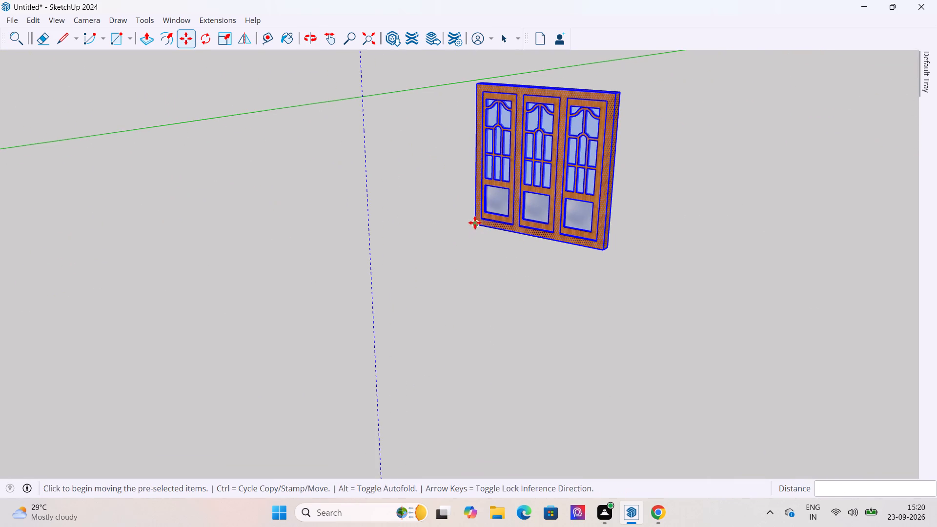
left_click(475, 223)
scroll(449, 255, "down", 7)
scroll(481, 230, "up", 1)
scroll(394, 241, "down", 13)
scroll(352, 326, "up", 14)
middle_click_drag(333, 298, 334, 298)
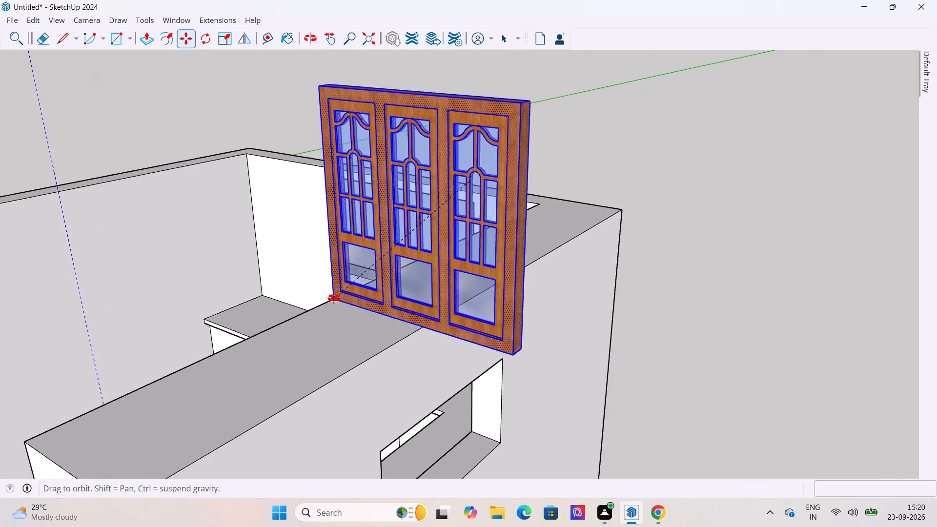
middle_click_drag(334, 298, 368, 332)
scroll(377, 343, "up", 16)
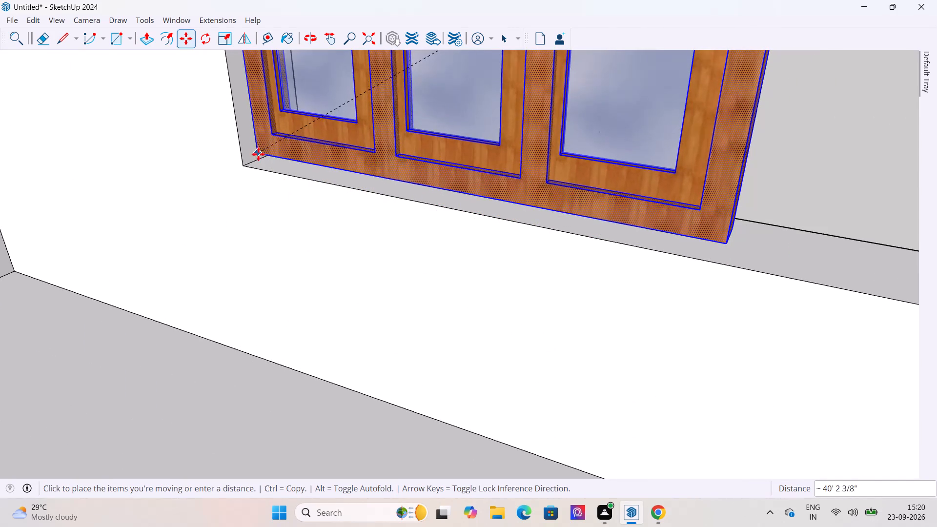
left_click(261, 158)
scroll(176, 347, "down", 12)
middle_click_drag(201, 359, 204, 358)
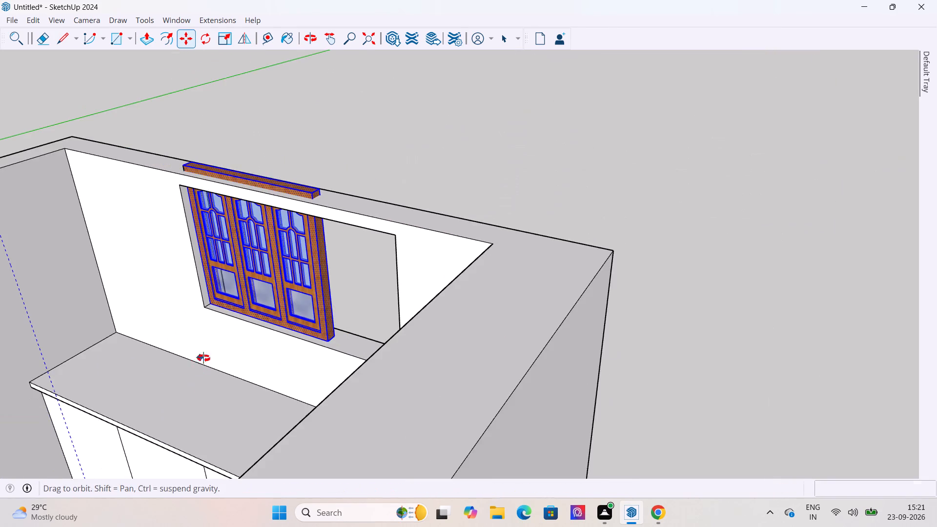
middle_click_drag(204, 358, 265, 336)
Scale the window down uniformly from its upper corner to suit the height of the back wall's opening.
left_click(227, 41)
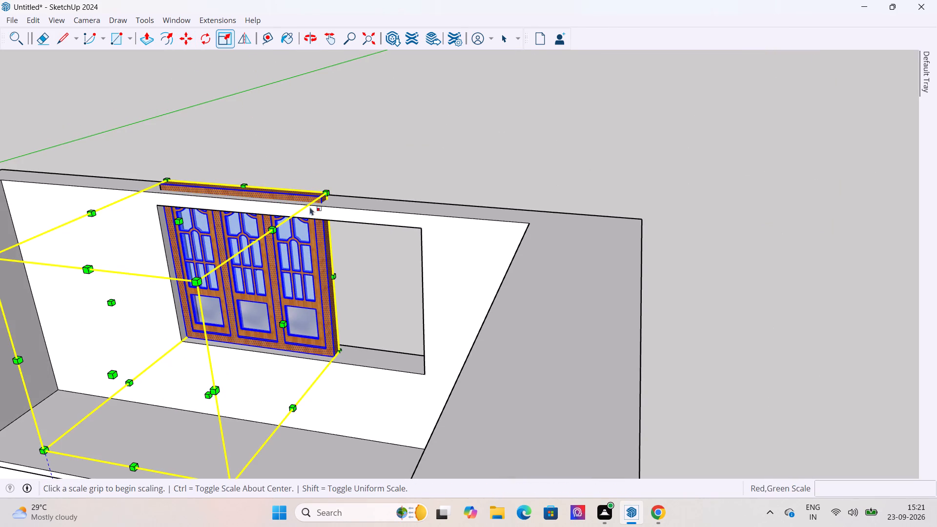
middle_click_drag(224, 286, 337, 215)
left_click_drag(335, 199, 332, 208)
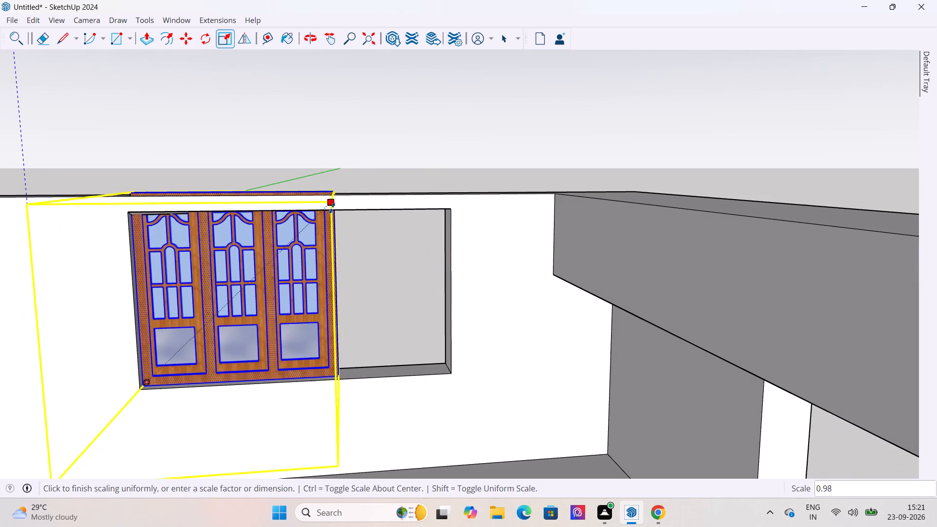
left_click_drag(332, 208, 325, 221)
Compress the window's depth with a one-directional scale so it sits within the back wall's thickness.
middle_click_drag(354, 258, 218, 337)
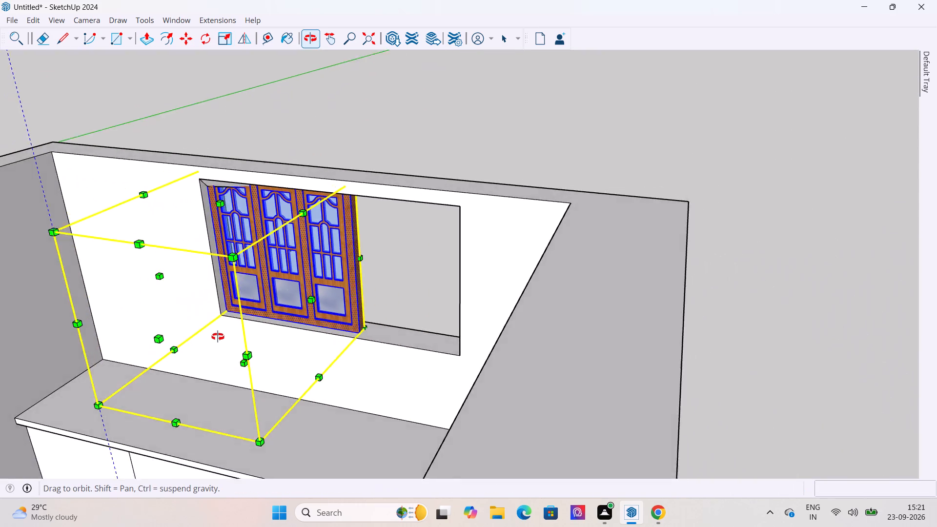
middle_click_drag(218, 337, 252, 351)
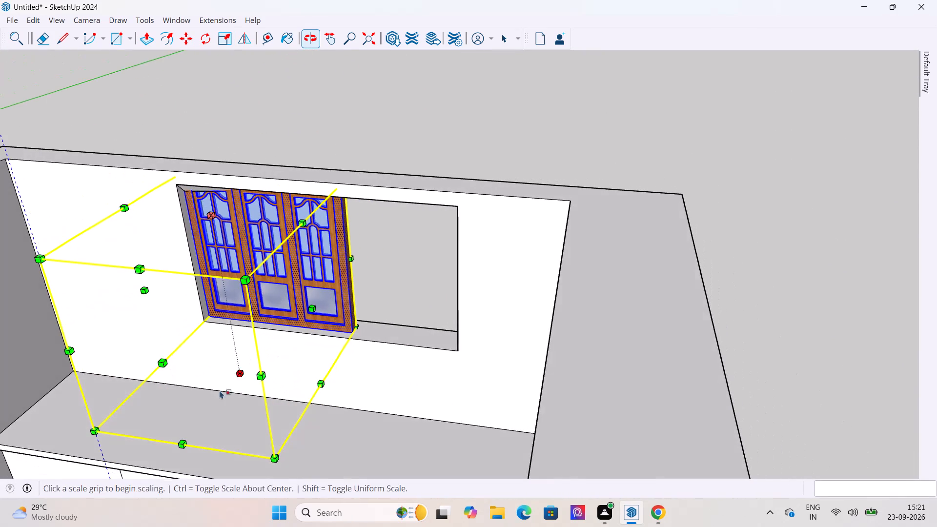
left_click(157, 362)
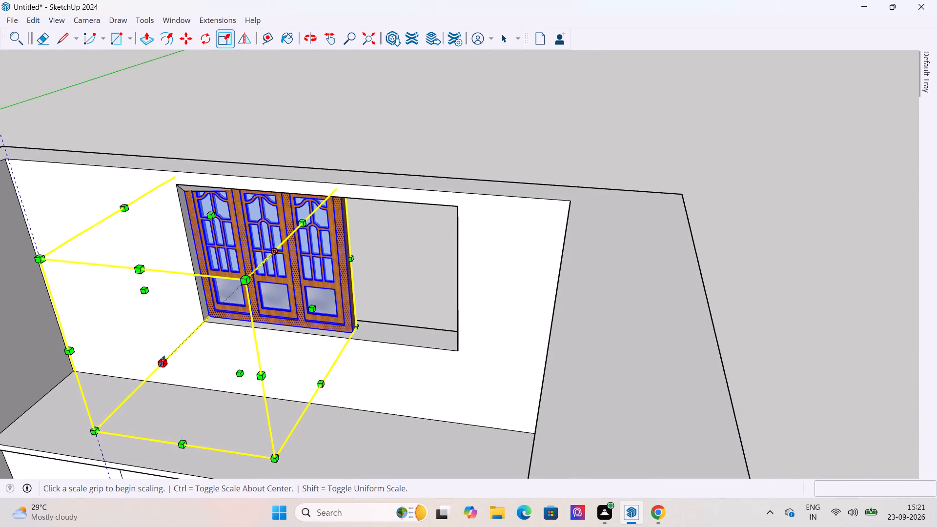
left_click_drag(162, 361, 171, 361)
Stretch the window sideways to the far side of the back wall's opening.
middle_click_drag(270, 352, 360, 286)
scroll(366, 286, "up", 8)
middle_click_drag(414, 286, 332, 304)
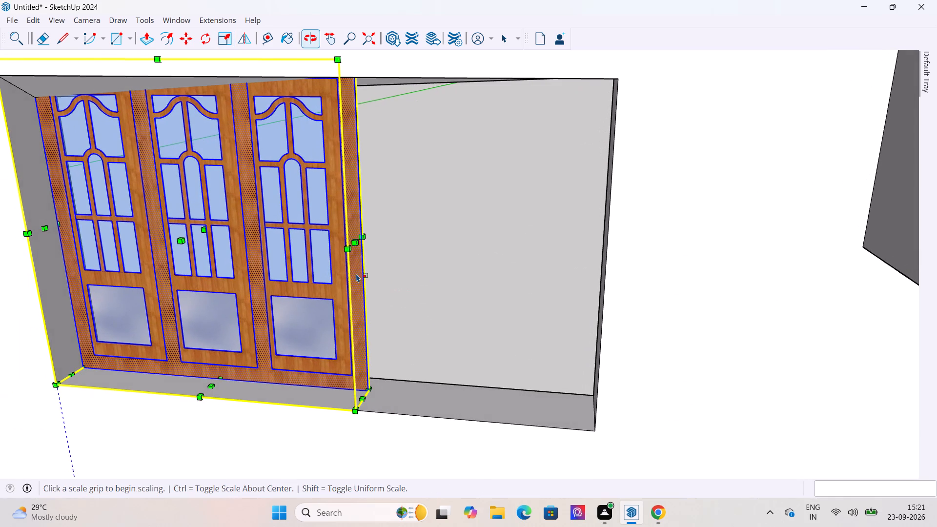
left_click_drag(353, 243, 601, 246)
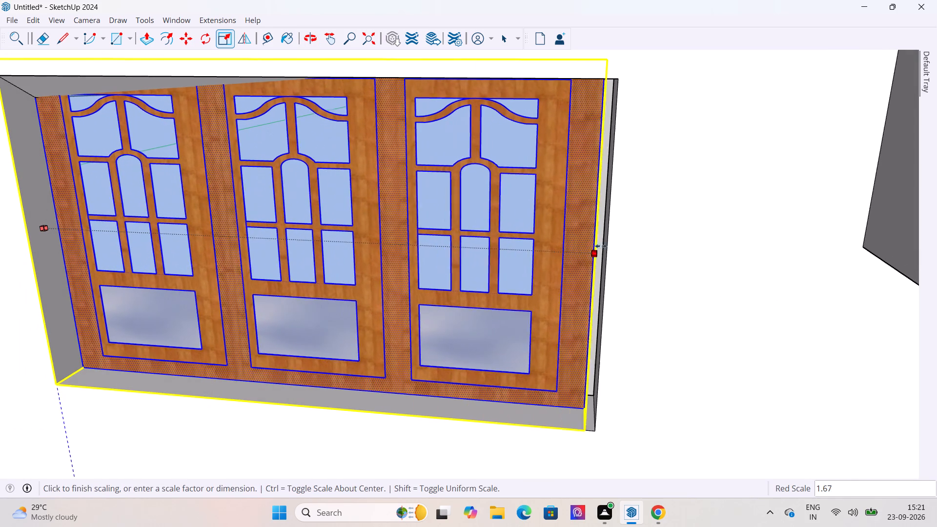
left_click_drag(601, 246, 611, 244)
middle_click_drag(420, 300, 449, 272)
Deselect the window and inspect its fit in the back wall's opening, especially along the upper edge.
left_click(501, 40)
scroll(291, 408, "down", 7)
left_click(353, 222)
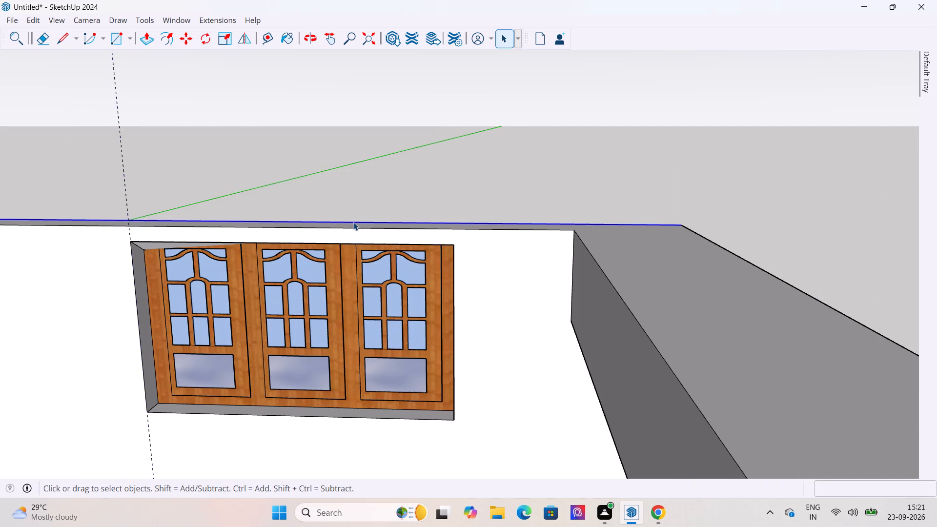
left_click(360, 201)
middle_click_drag(341, 263, 251, 257)
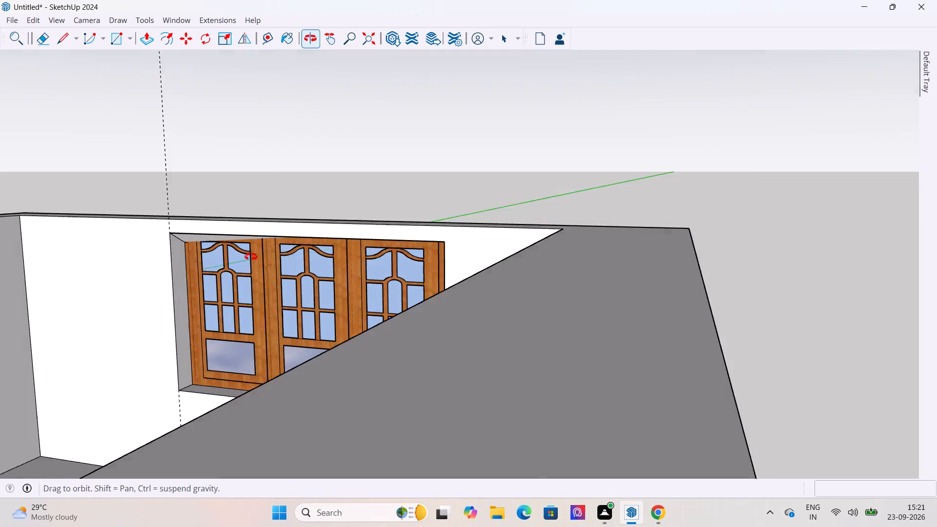
middle_click_drag(251, 257, 245, 262)
scroll(245, 264, "down", 7)
middle_click_drag(230, 330, 405, 335)
scroll(304, 288, "up", 10)
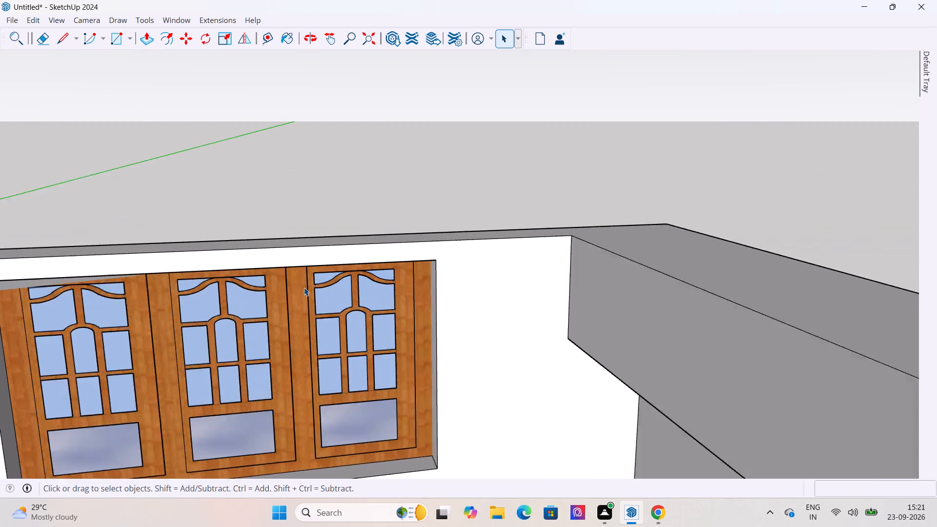
scroll(304, 287, "up", 2)
middle_click_drag(350, 362, 290, 272)
scroll(290, 279, "down", 14)
middle_click_drag(293, 330, 224, 324)
scroll(237, 346, "up", 1)
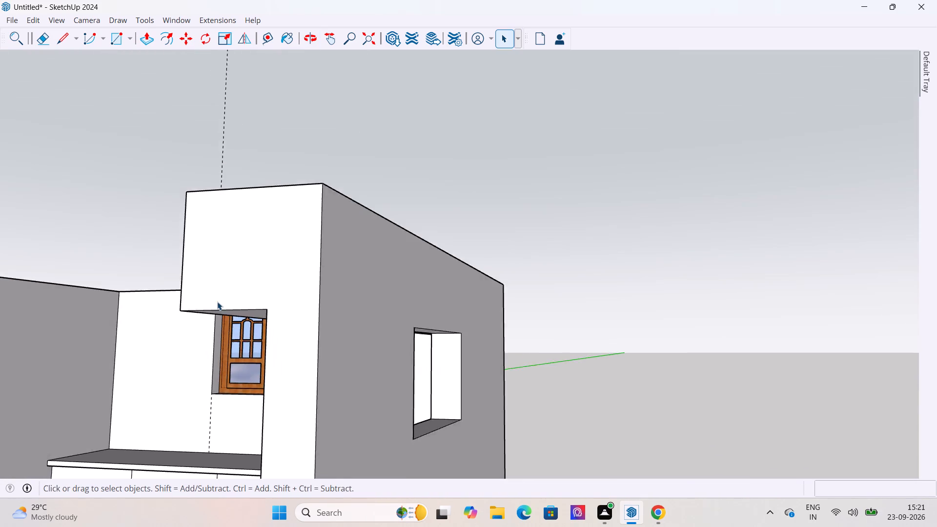
scroll(214, 297, "up", 20)
middle_click_drag(225, 286, 93, 272)
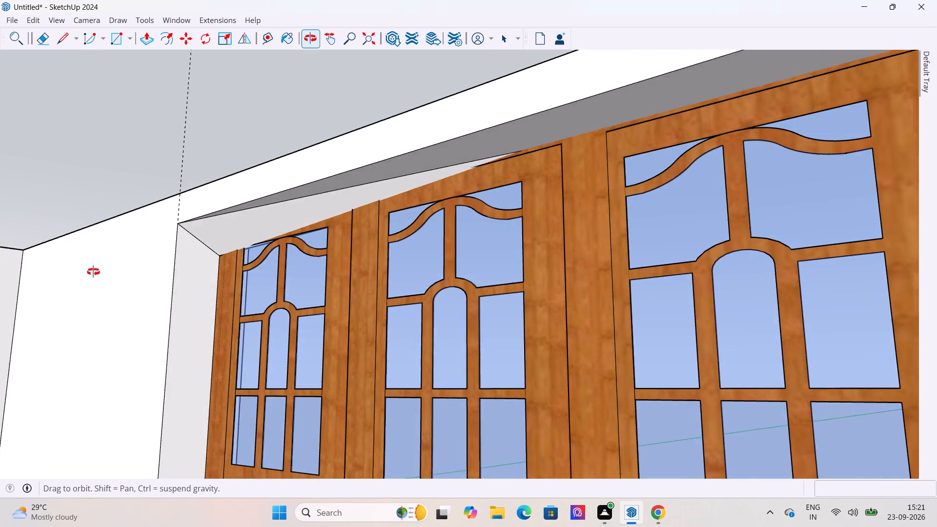
middle_click_drag(93, 272, 253, 275)
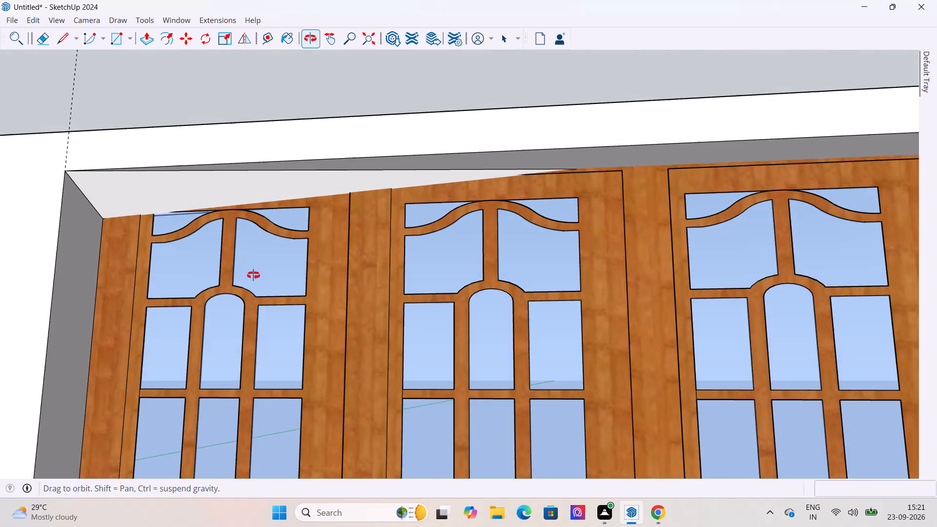
middle_click_drag(253, 275, 240, 292)
left_click(371, 291)
left_click(341, 277)
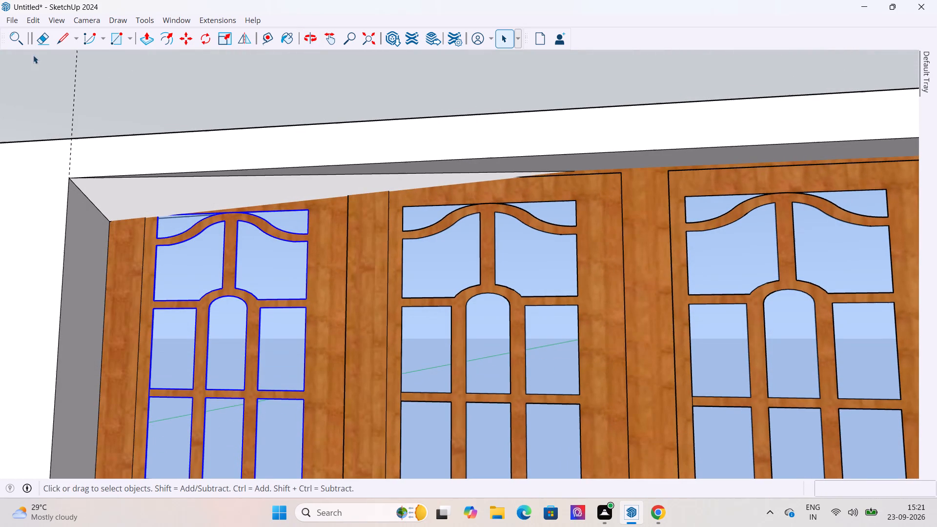
Undo the recent scale and move changes made to the wooden window.
left_click(34, 20)
left_click(43, 38)
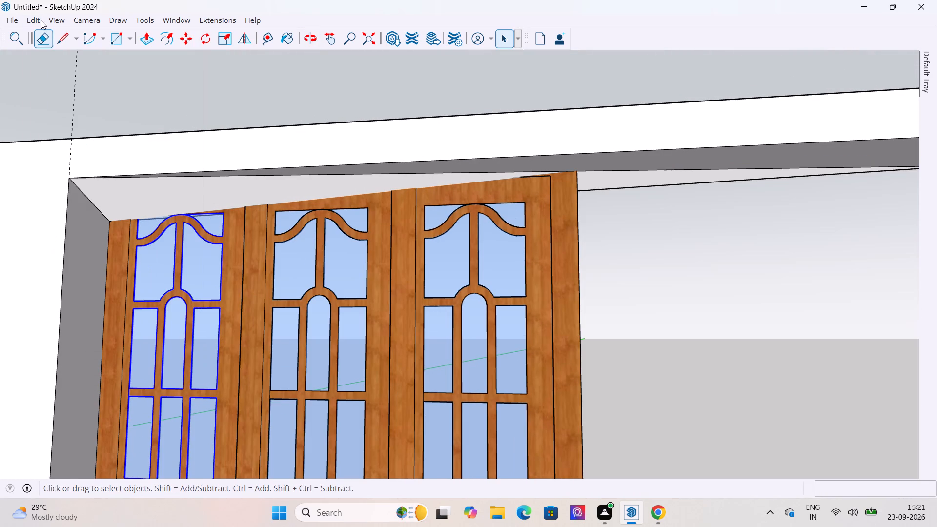
left_click(39, 17)
left_click(47, 38)
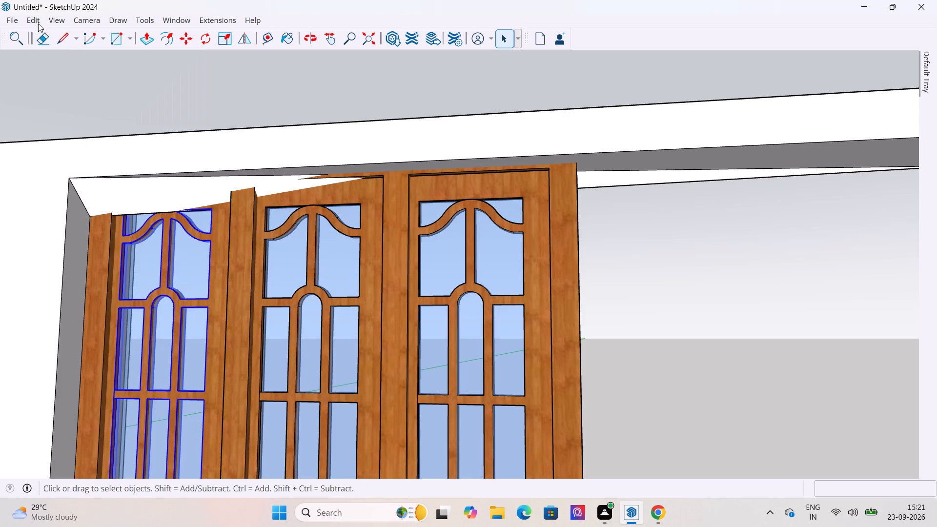
left_click(37, 20)
left_click(50, 33)
left_click(37, 20)
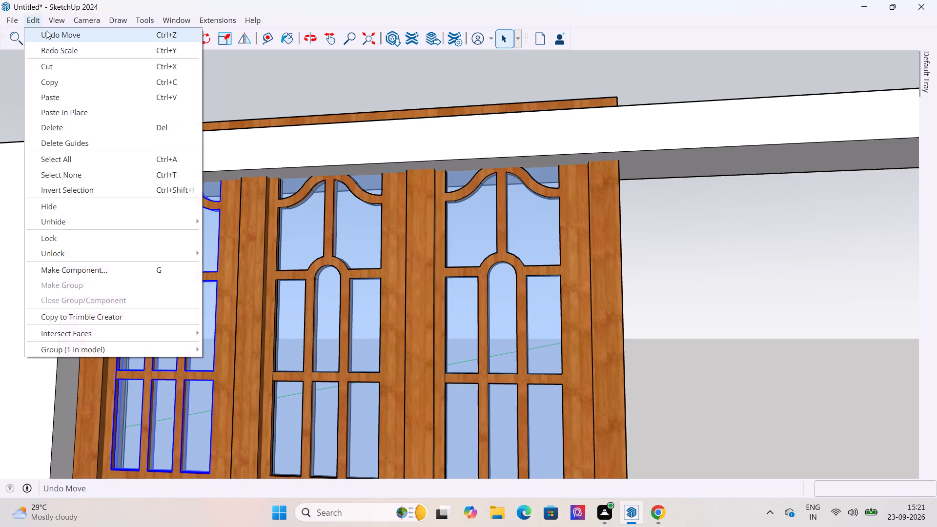
left_click(51, 36)
Delete the wooden window together with the guide lines around it.
scroll(167, 316, "down", 5)
scroll(223, 390, "up", 6)
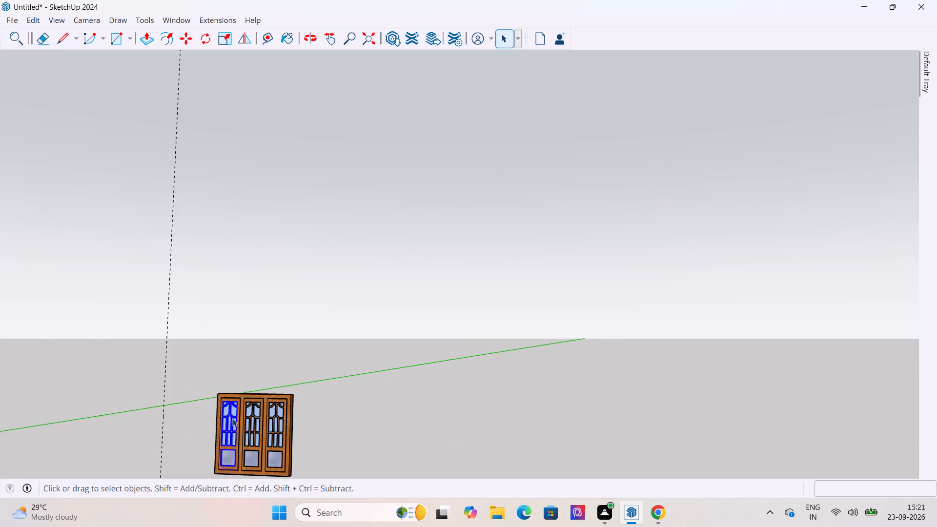
middle_click_drag(305, 419, 300, 440)
scroll(168, 289, "down", 5)
left_click_drag(300, 428, 120, 291)
left_click(35, 20)
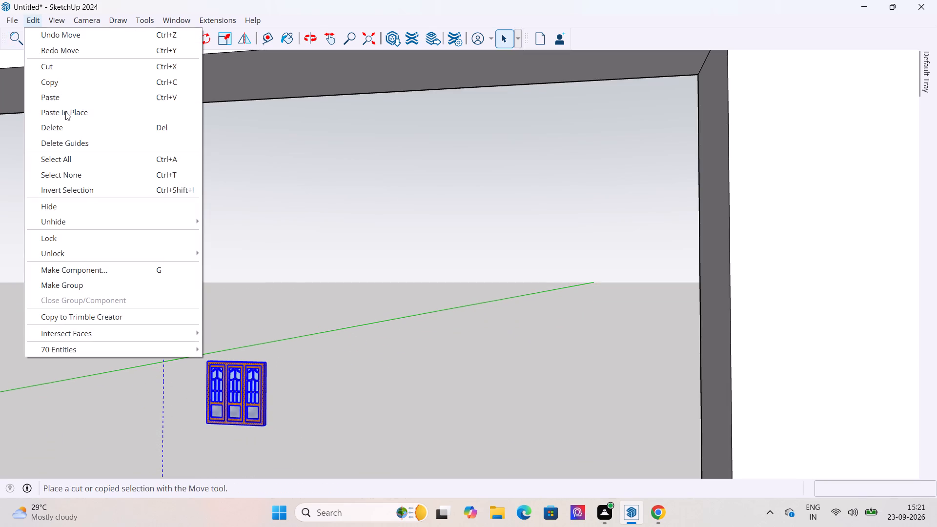
left_click(68, 125)
Import the SketchUp file Untitled (11) from Downloads and place the window component by the kitchen's outer side wall.
left_click(12, 19)
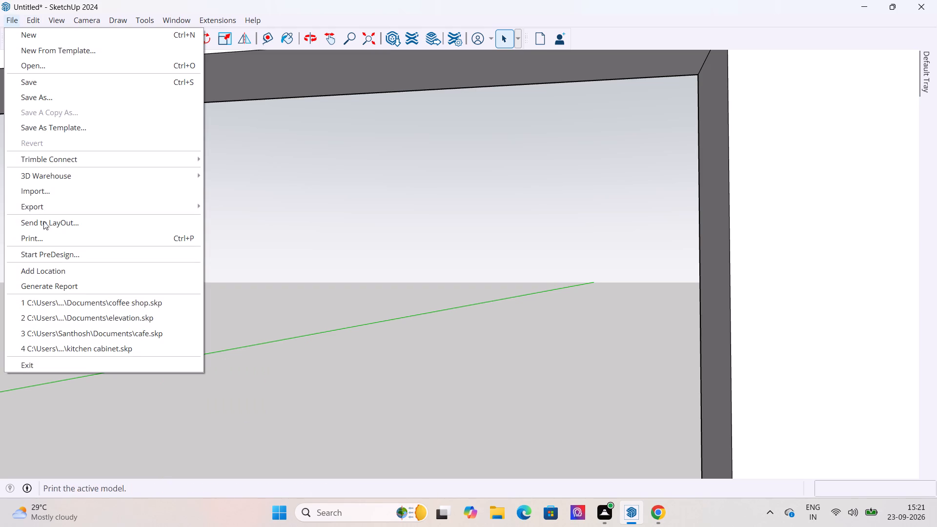
left_click(47, 194)
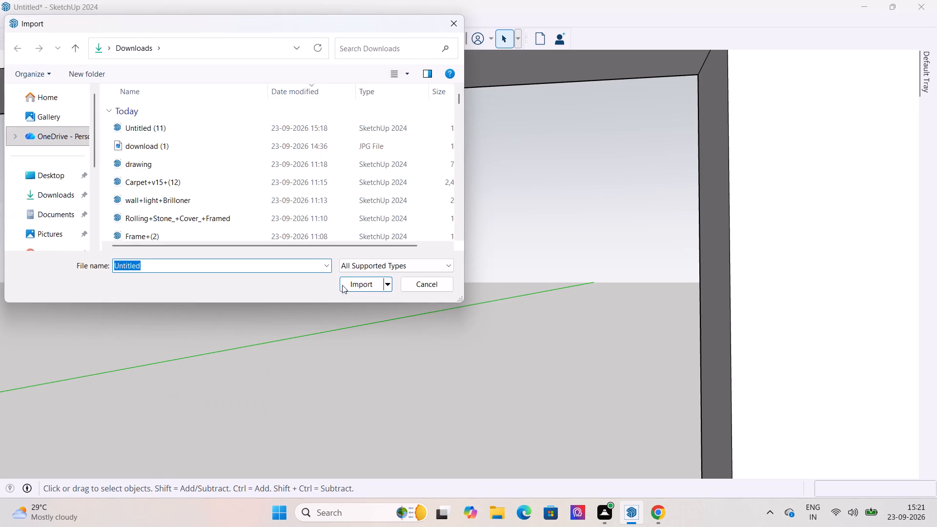
left_click(144, 127)
left_click(351, 286)
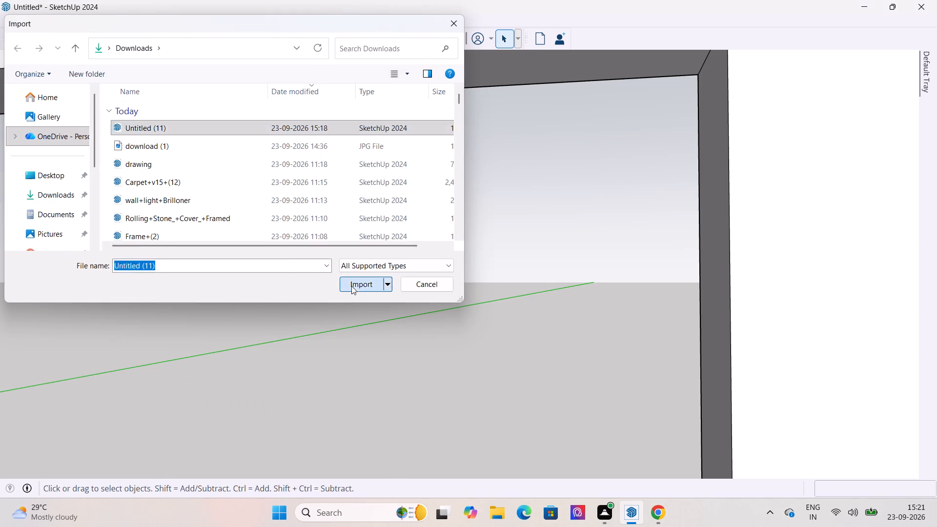
scroll(284, 309, "down", 20)
scroll(284, 309, "down", 8)
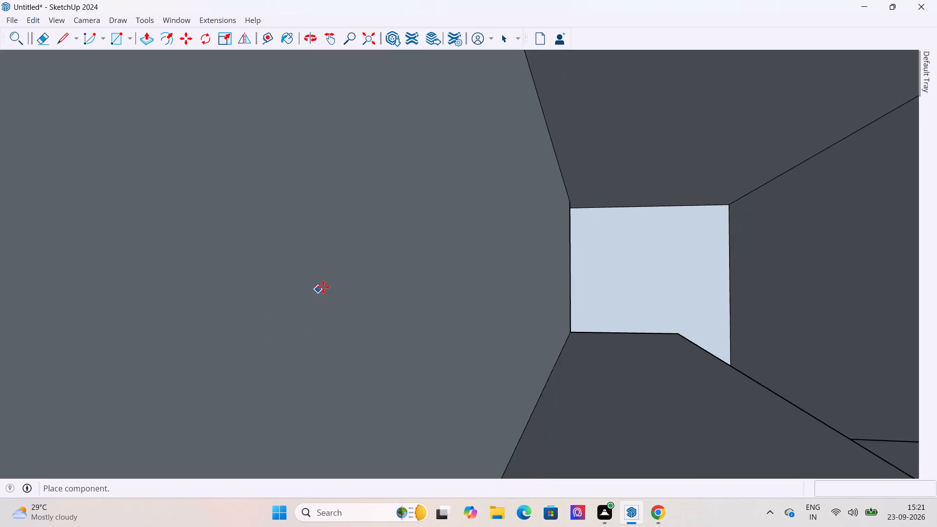
scroll(323, 287, "down", 20)
scroll(323, 287, "down", 20)
scroll(323, 287, "down", 5)
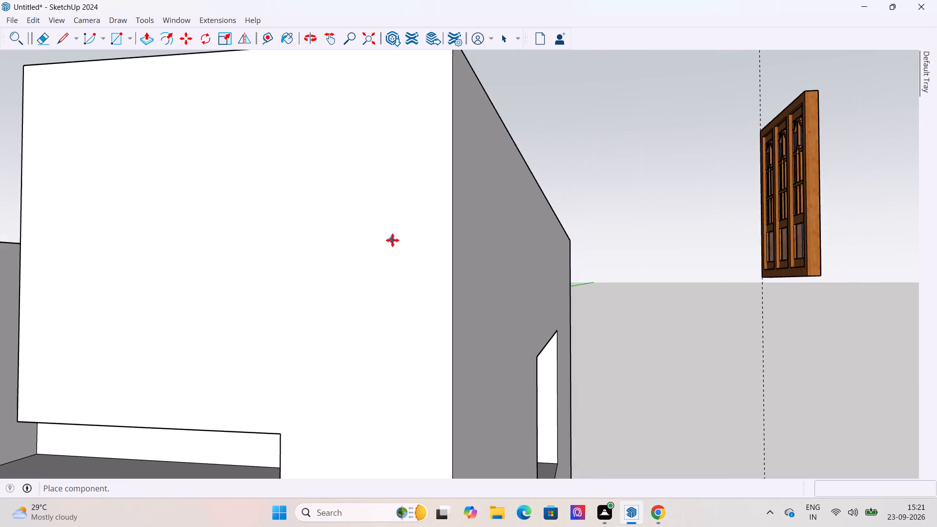
scroll(392, 240, "down", 19)
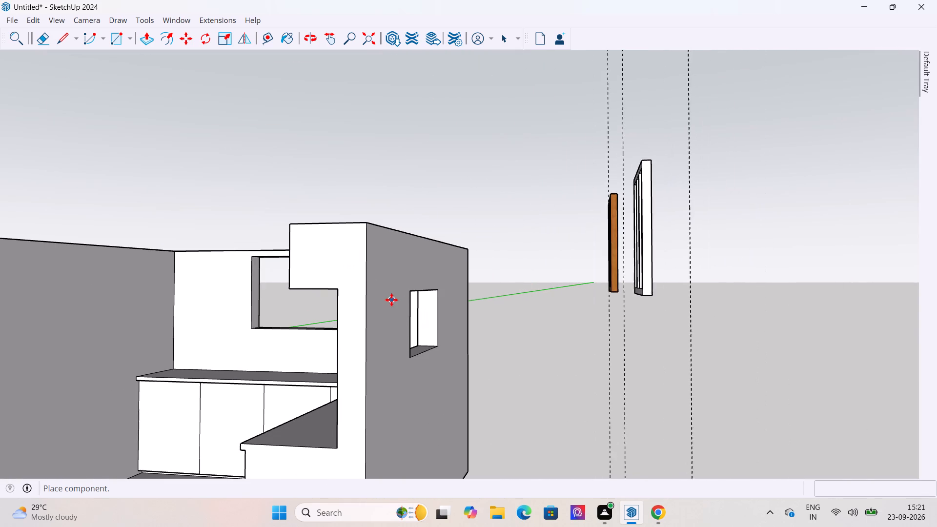
left_click(393, 229)
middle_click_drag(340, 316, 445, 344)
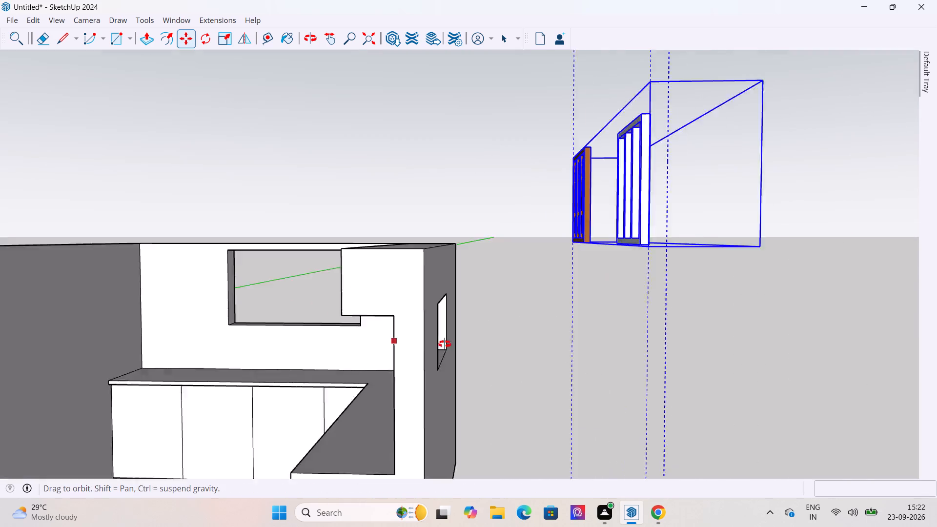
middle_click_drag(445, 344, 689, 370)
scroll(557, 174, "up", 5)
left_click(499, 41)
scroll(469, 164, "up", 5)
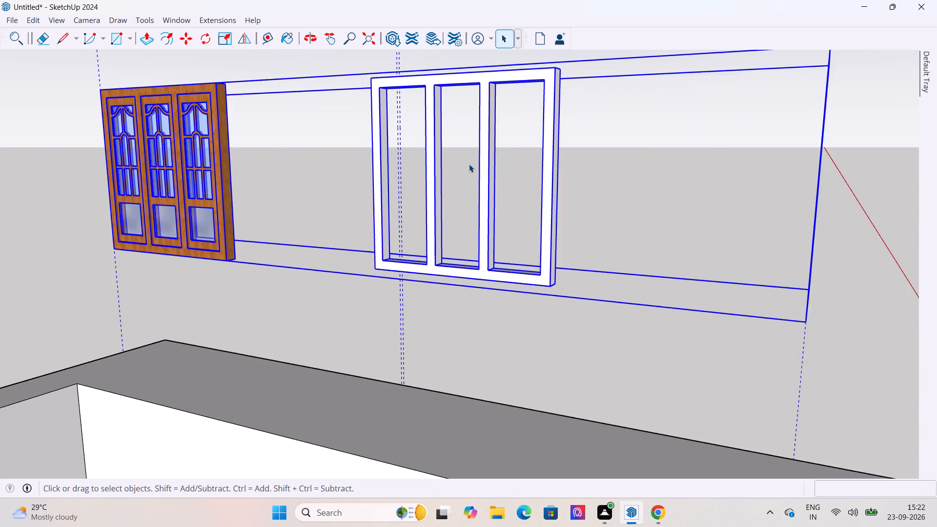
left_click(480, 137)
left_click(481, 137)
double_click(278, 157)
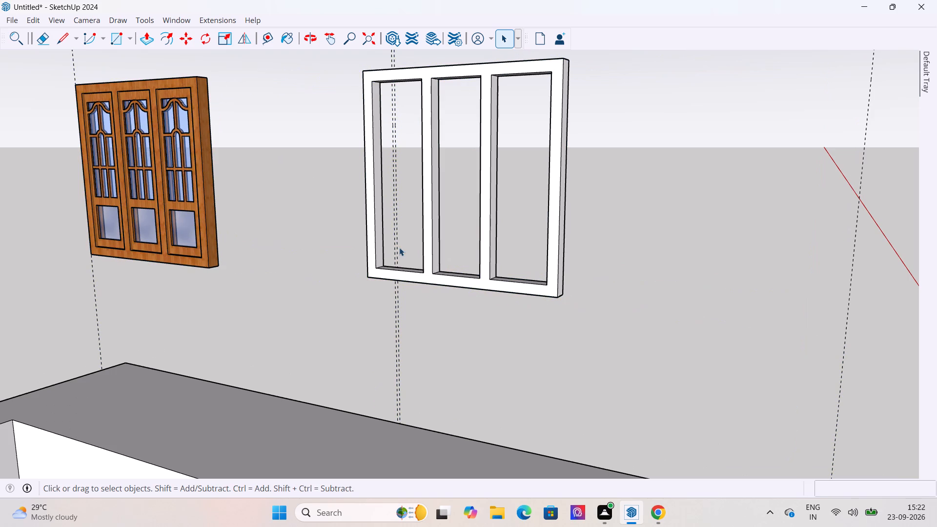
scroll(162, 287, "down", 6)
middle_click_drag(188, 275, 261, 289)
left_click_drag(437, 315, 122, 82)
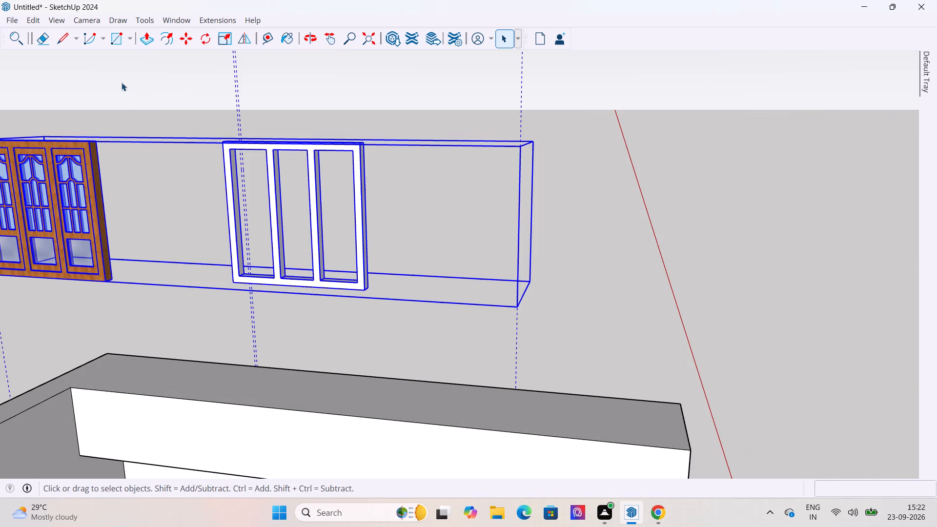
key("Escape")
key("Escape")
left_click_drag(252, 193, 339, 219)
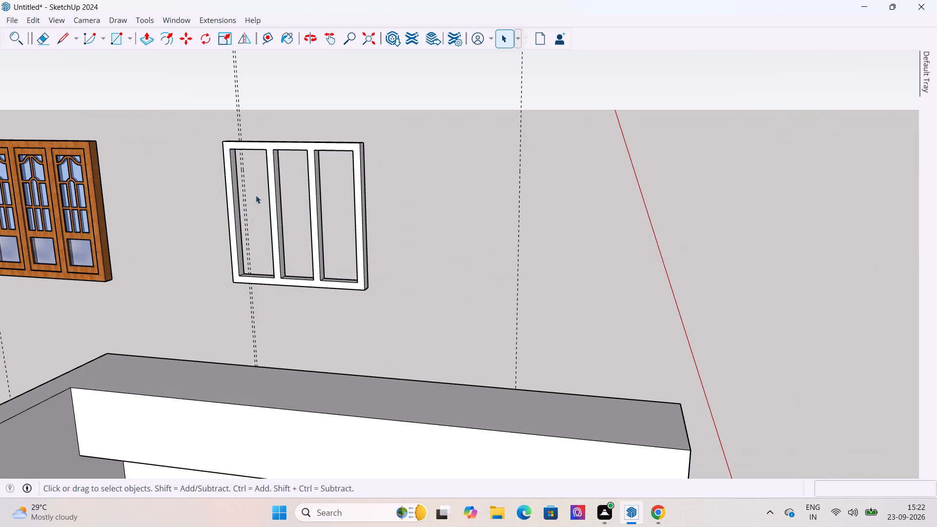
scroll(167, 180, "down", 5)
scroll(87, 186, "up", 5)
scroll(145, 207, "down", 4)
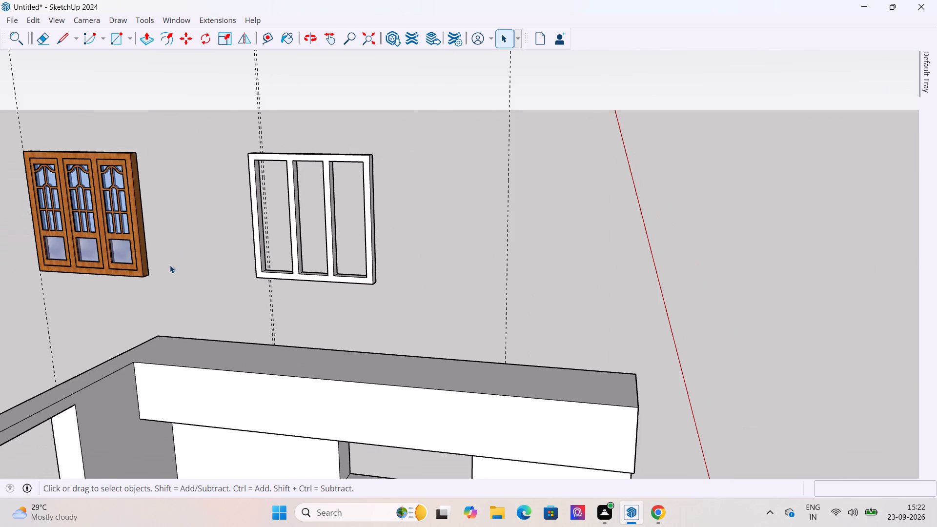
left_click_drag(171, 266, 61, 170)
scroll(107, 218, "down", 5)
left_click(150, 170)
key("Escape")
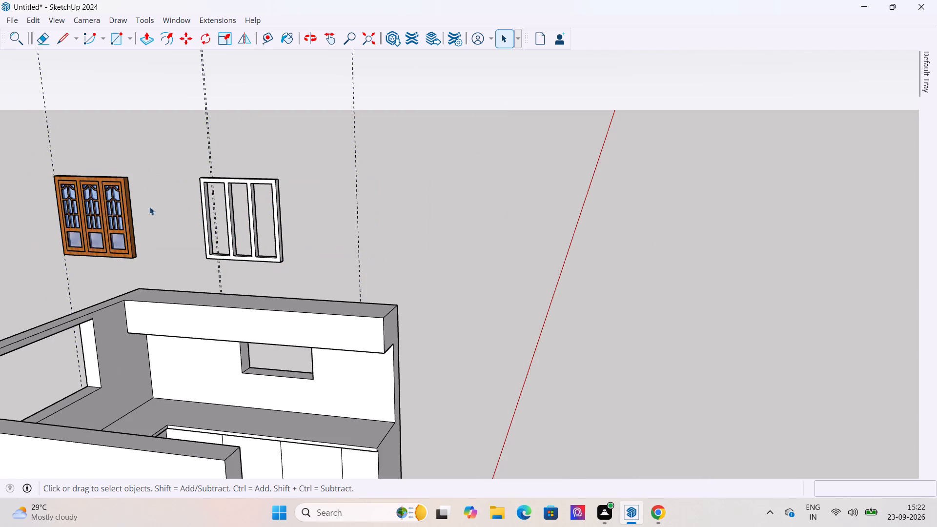
Open the imported component for editing and copy all connected geometry of the wooden window's frame.
middle_click_drag(96, 237, 144, 215)
scroll(244, 210, "down", 7)
scroll(130, 246, "up", 9)
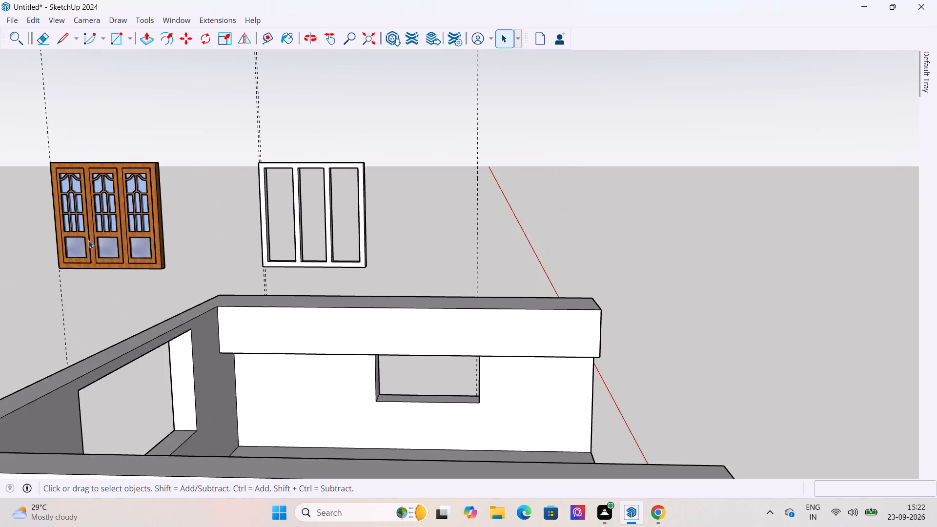
scroll(88, 240, "up", 3)
scroll(143, 248, "down", 5)
middle_click_drag(70, 214, 45, 213)
scroll(45, 213, "up", 6)
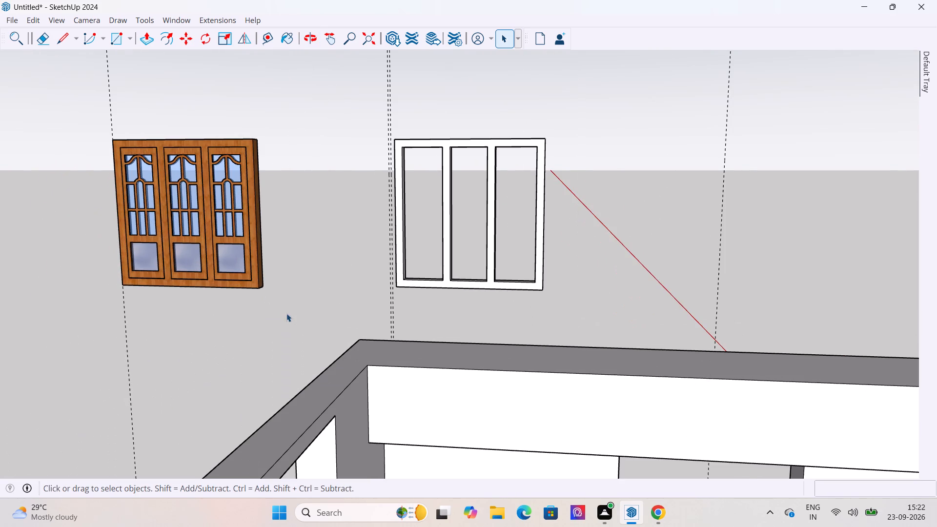
left_click_drag(286, 313, 64, 99)
left_click(183, 196)
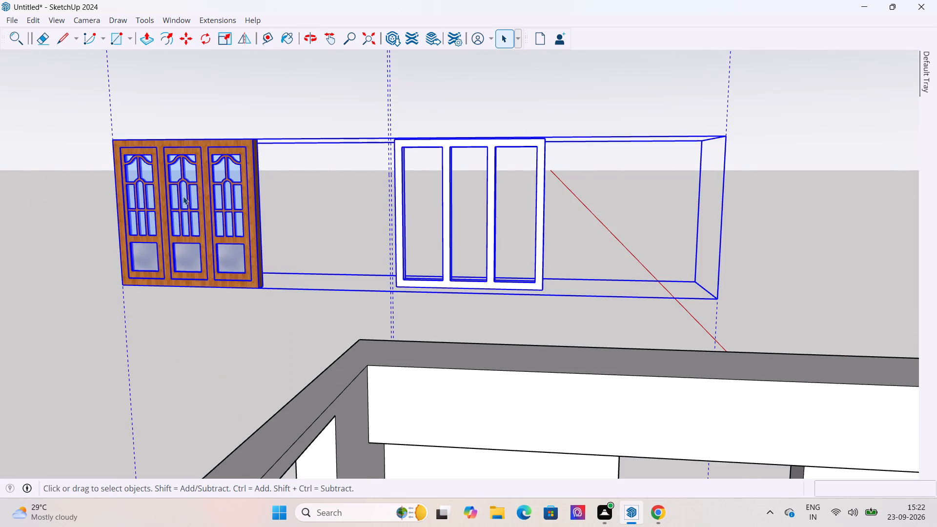
triple_click(198, 141)
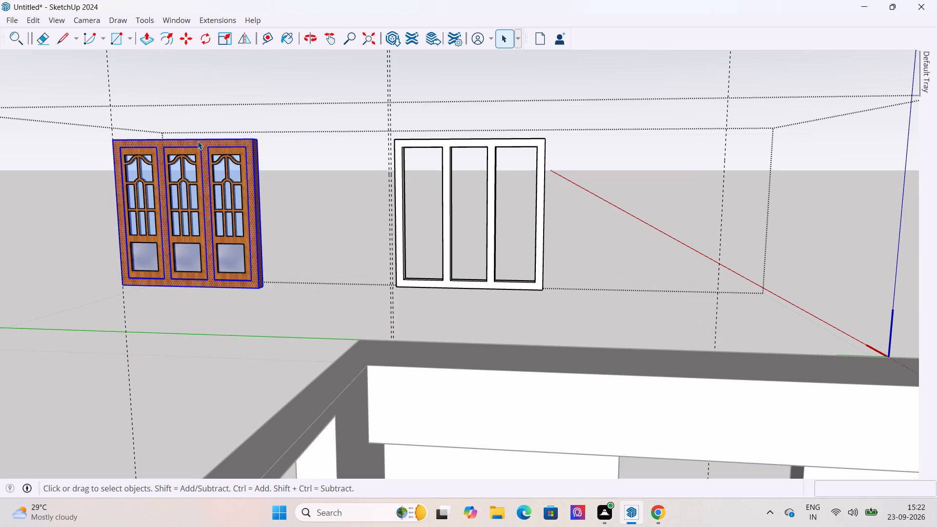
left_click(32, 20)
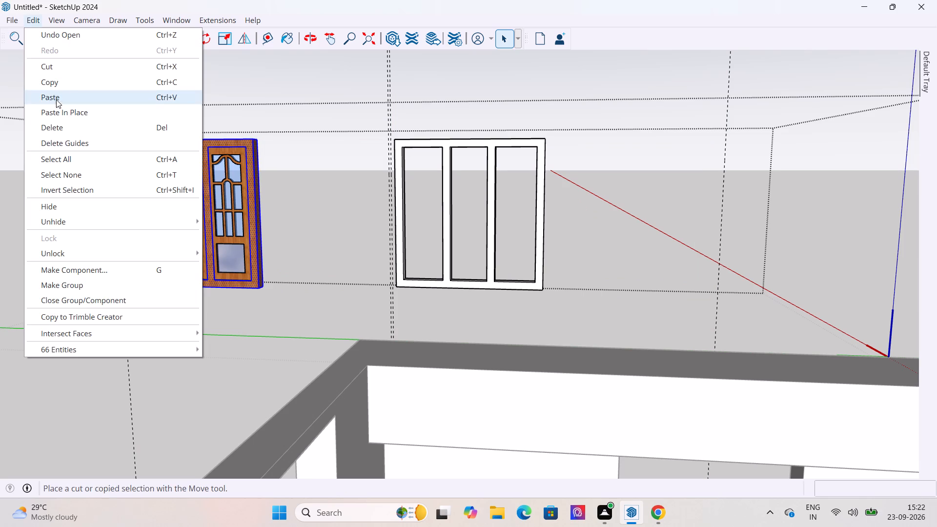
left_click(59, 79)
left_click(55, 183)
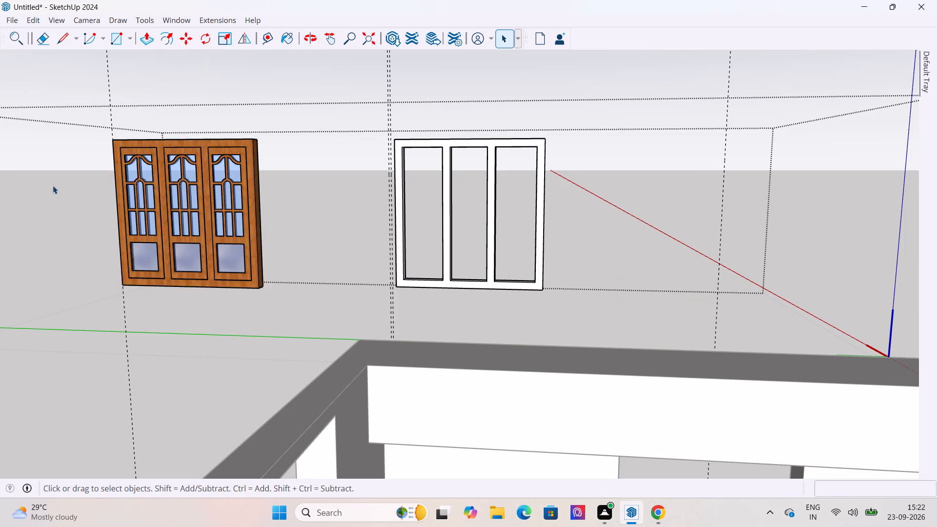
Delete the wooden window, the white frame and their nearby guides inside the imported component, and close the component.
scroll(52, 202, "down", 10)
middle_click_drag(185, 244, 218, 258)
scroll(218, 258, "down", 1)
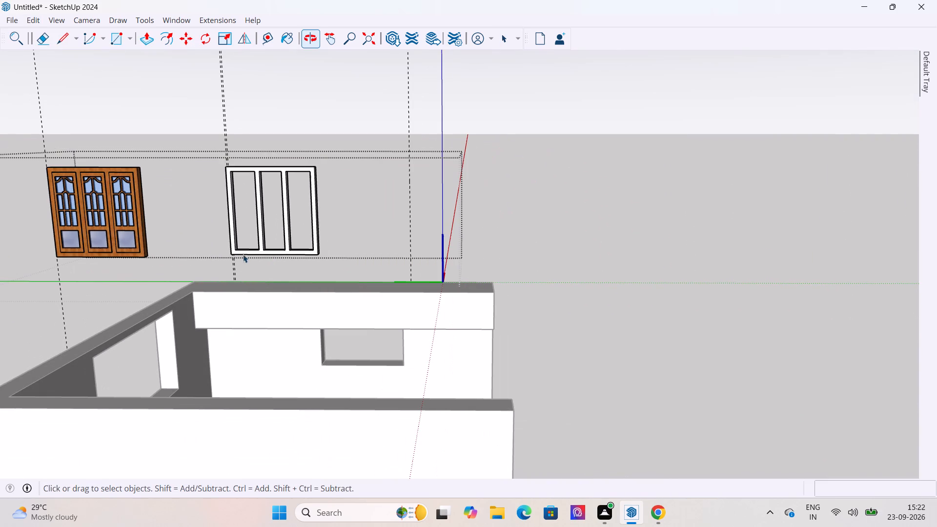
left_click_drag(364, 268, 38, 138)
left_click(29, 17)
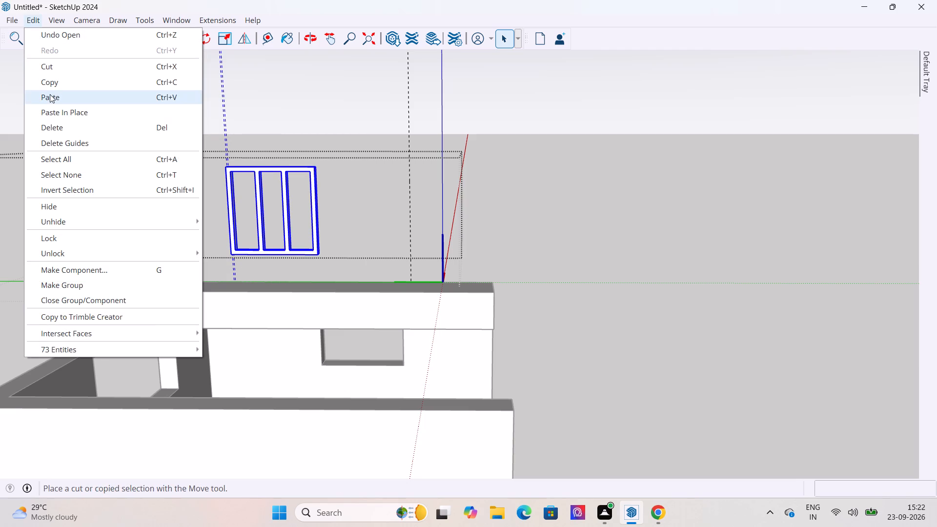
left_click(58, 126)
scroll(150, 148, "down", 6)
middle_click_drag(371, 193, 240, 218)
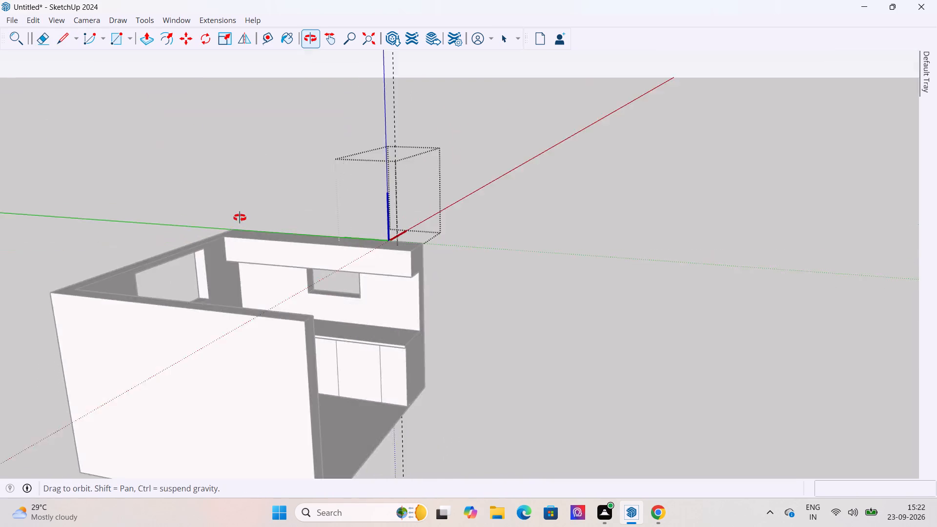
middle_click_drag(240, 218, 176, 222)
scroll(169, 223, "down", 5)
scroll(518, 247, "up", 6)
left_click(457, 222)
Paste the copied wooden window frame on the ground in front of the kitchen, near the side wall's end.
scroll(376, 214, "down", 6)
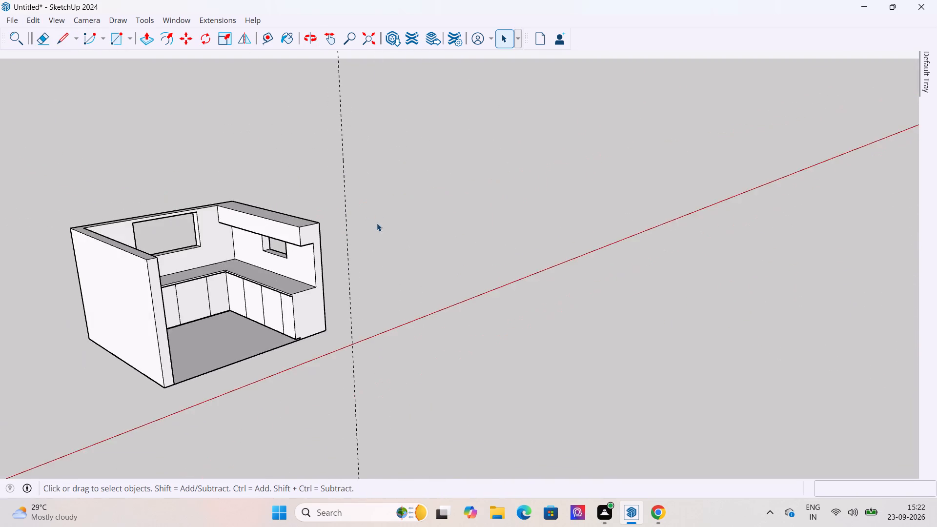
middle_click_drag(360, 237, 277, 223)
left_click(33, 17)
left_click(51, 98)
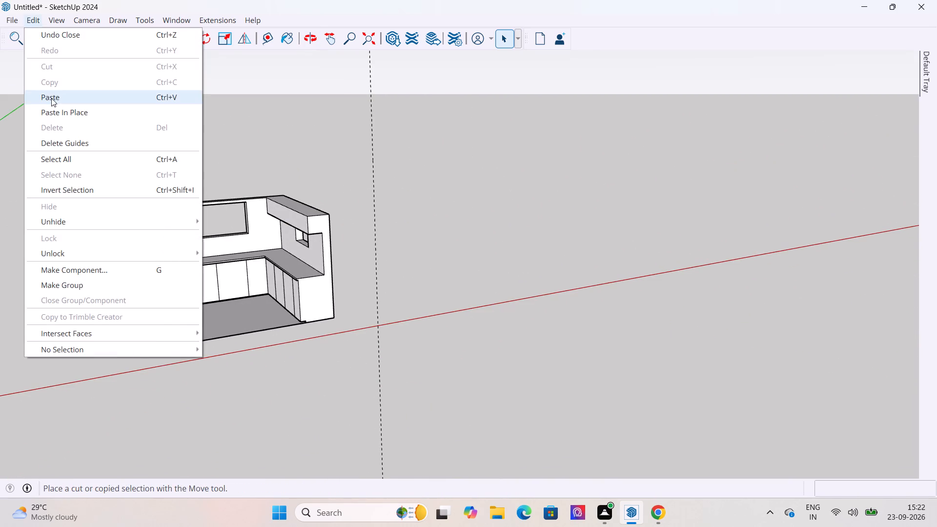
left_click(132, 408)
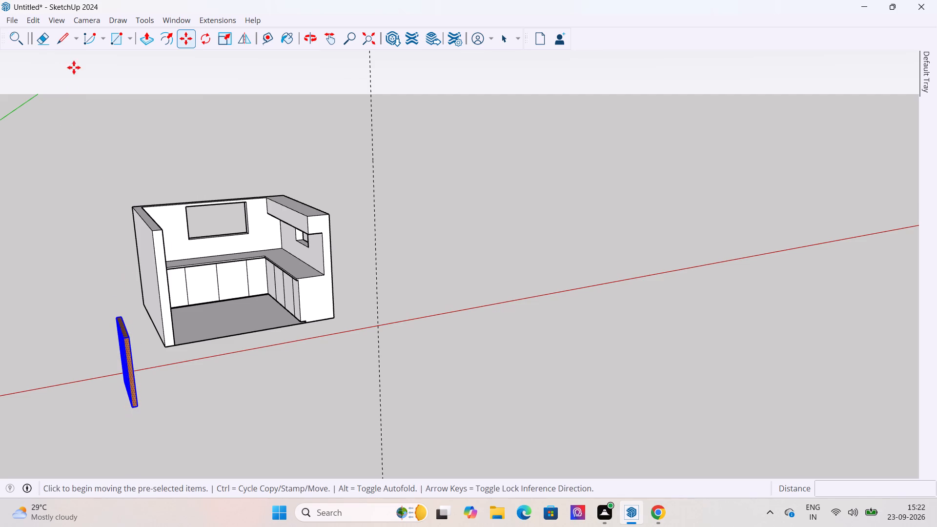
Rotate the pasted window frame 90 degrees about the vertical axis so it faces the back wall, and deselect it.
left_click(202, 35)
scroll(23, 193, "down", 5)
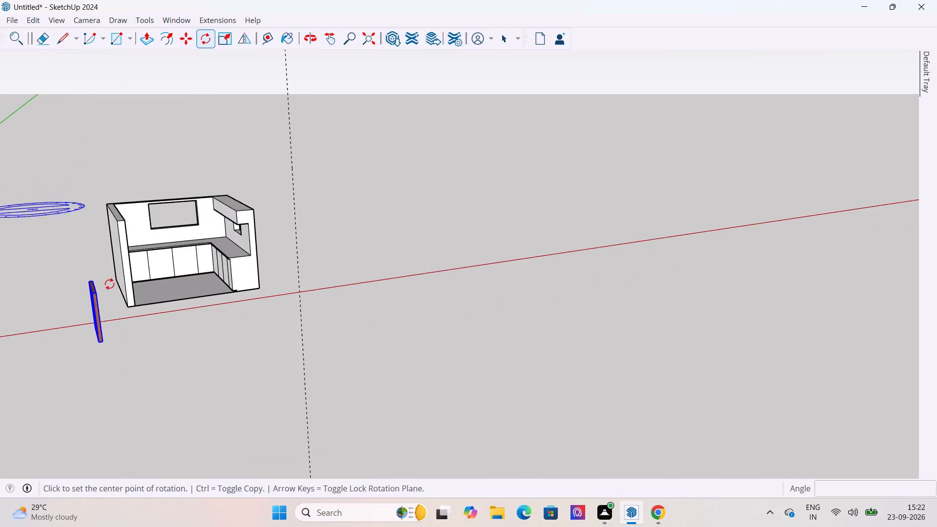
middle_click_drag(175, 342, 94, 392)
scroll(126, 335, "up", 13)
left_click(143, 288)
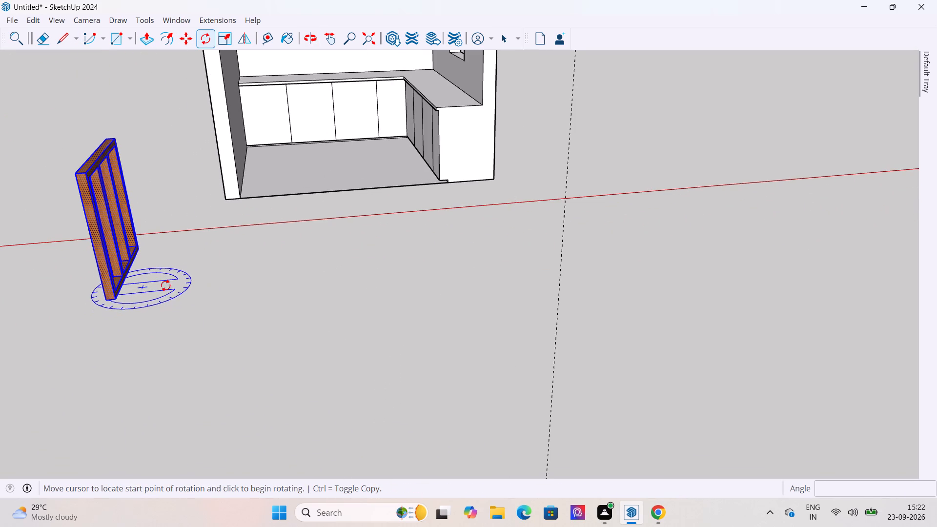
left_click(211, 283)
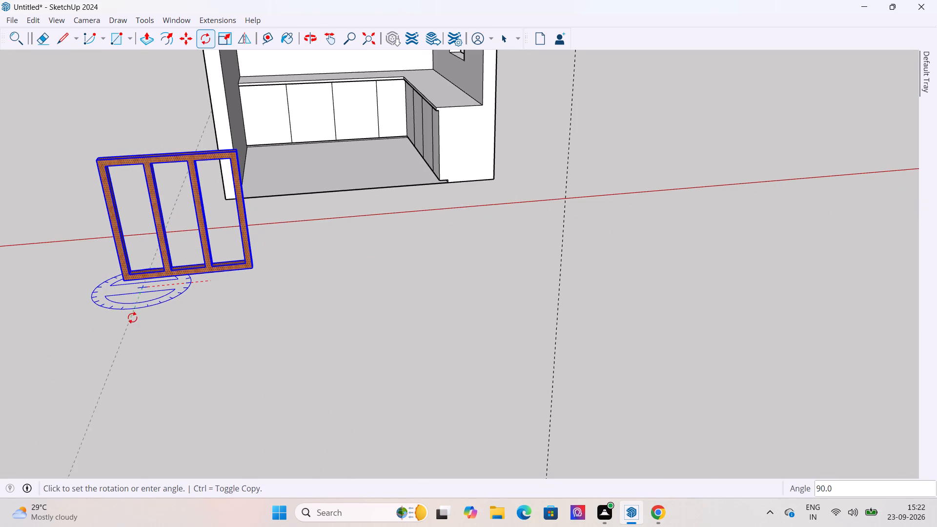
left_click(129, 316)
middle_click_drag(146, 348, 262, 320)
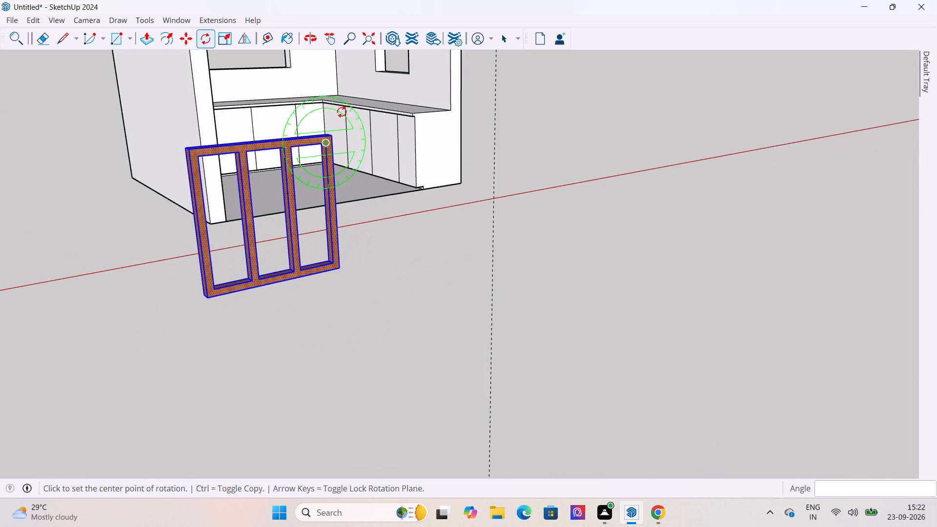
left_click(504, 38)
left_click(520, 139)
scroll(230, 256, "up", 5)
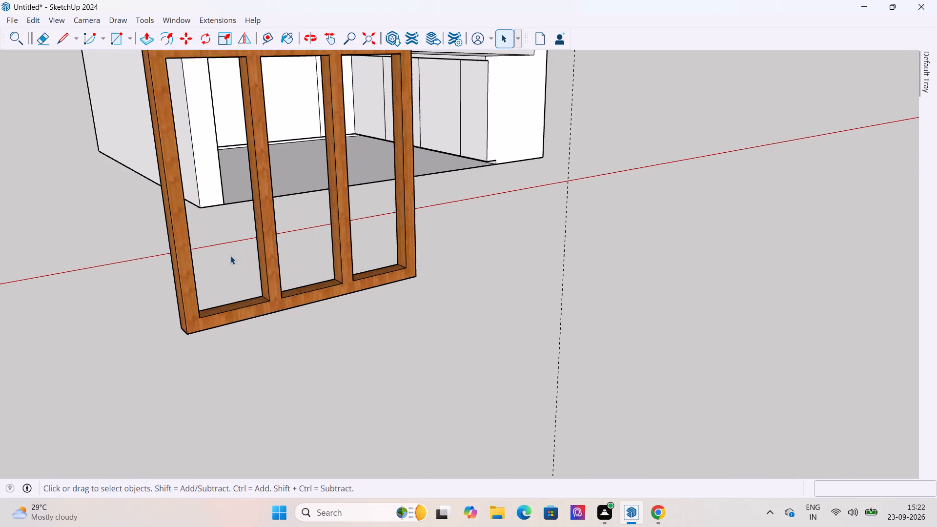
Delete the pasted wooden window frame standing in front of the kitchen.
middle_click_drag(214, 266, 332, 275)
scroll(183, 261, "down", 7)
middle_click_drag(193, 267, 280, 259)
scroll(56, 294, "down", 6)
middle_click_drag(222, 322, 236, 321)
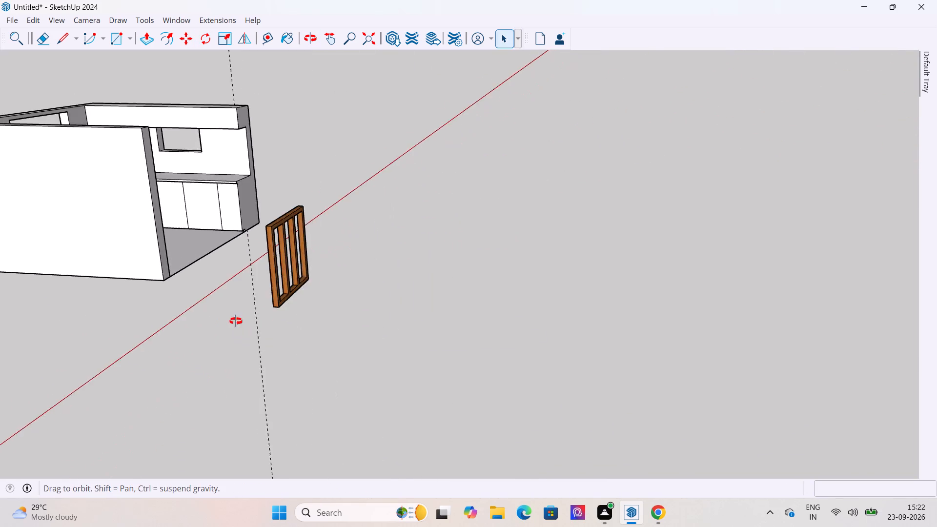
middle_click_drag(236, 321, 297, 310)
left_click_drag(377, 376, 284, 180)
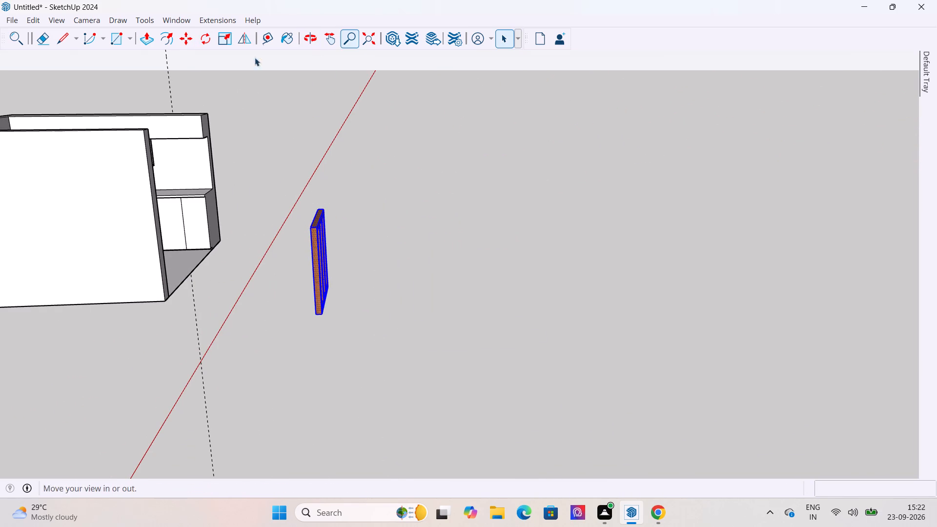
left_click(36, 19)
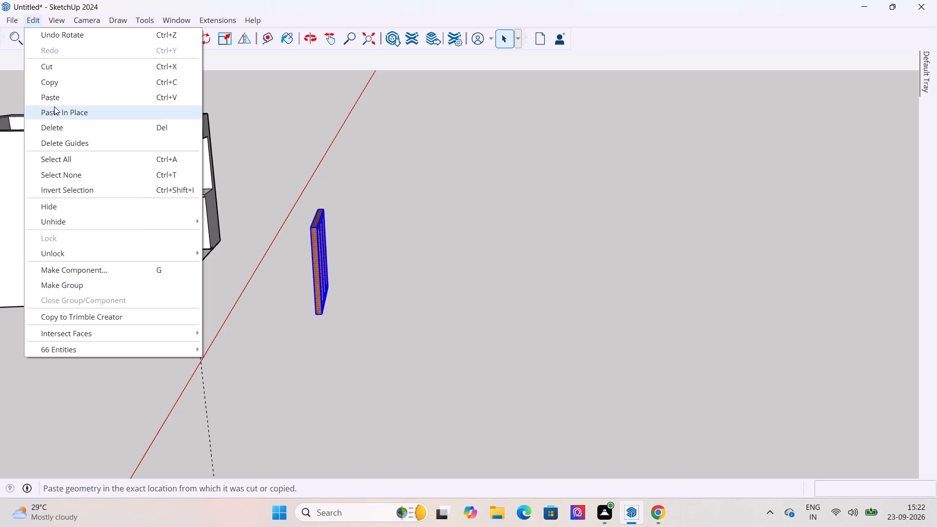
left_click(57, 124)
scroll(214, 226, "down", 5)
middle_click_drag(289, 238, 82, 159)
scroll(92, 160, "up", 4)
scroll(59, 268, "down", 7)
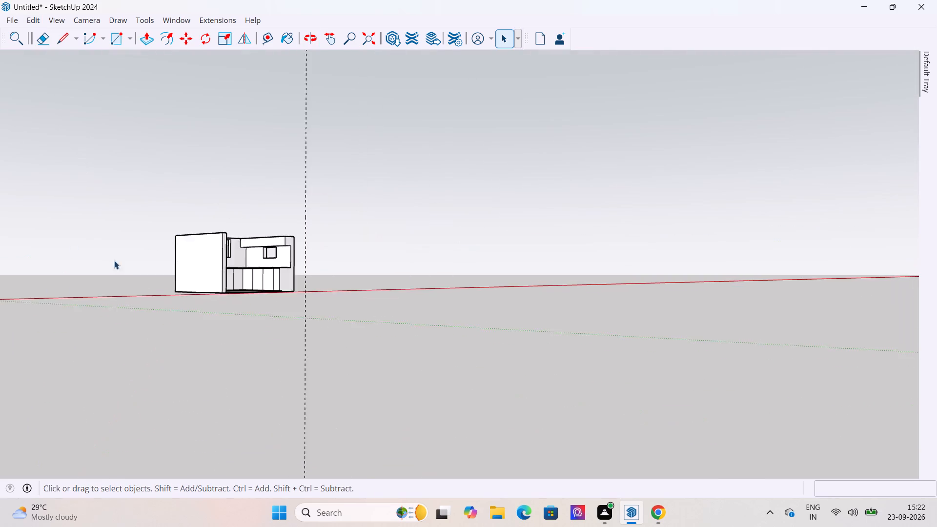
scroll(176, 223, "up", 6)
middle_click_drag(279, 234, 173, 246)
scroll(265, 263, "up", 11)
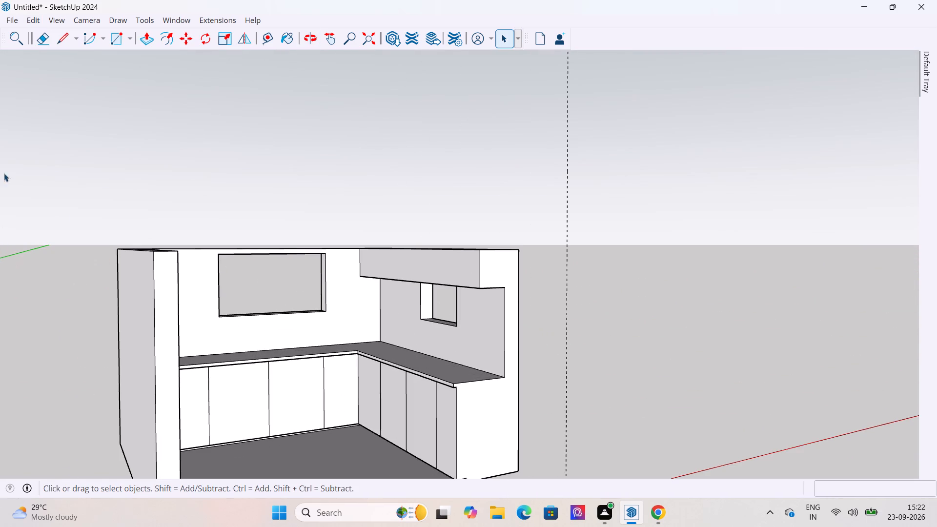
Switch to Chrome and download the louvred Wooden Window Frame model (86 KB) from the 3D Warehouse wooden windows results.
left_click(659, 508)
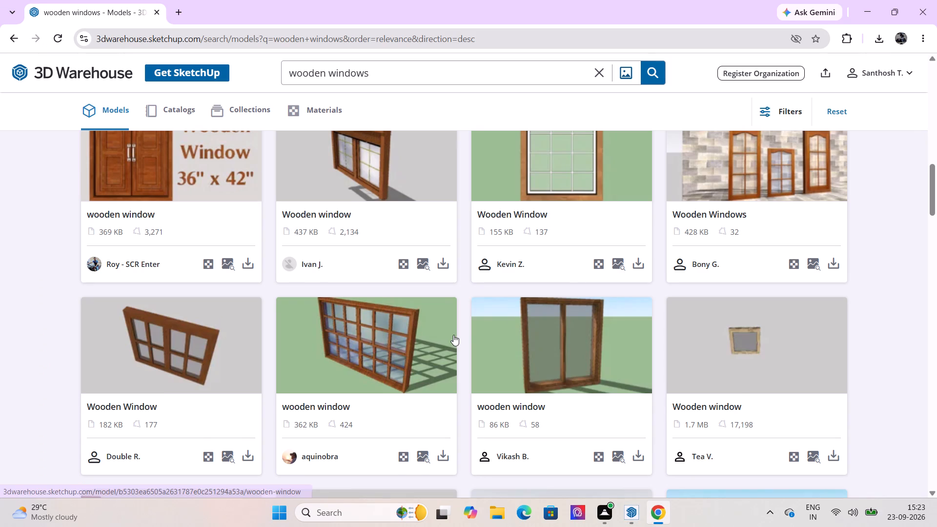
scroll(453, 335, "down", 2)
scroll(347, 280, "down", 3)
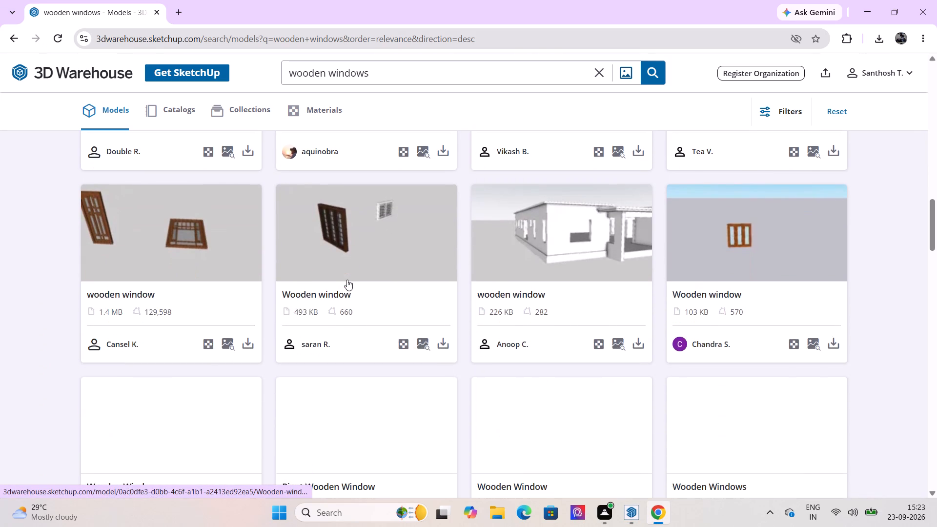
scroll(347, 280, "up", 9)
scroll(346, 280, "down", 1)
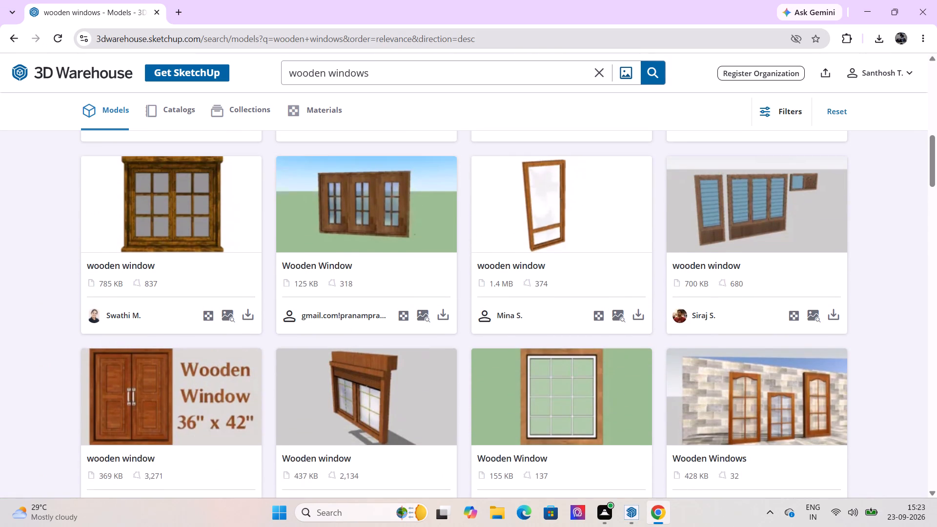
scroll(346, 280, "down", 1)
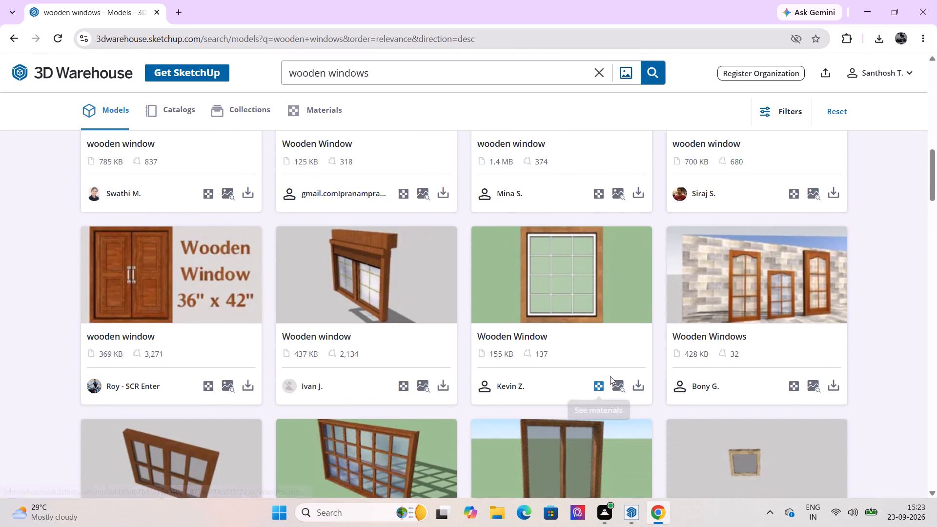
scroll(357, 344, "down", 2)
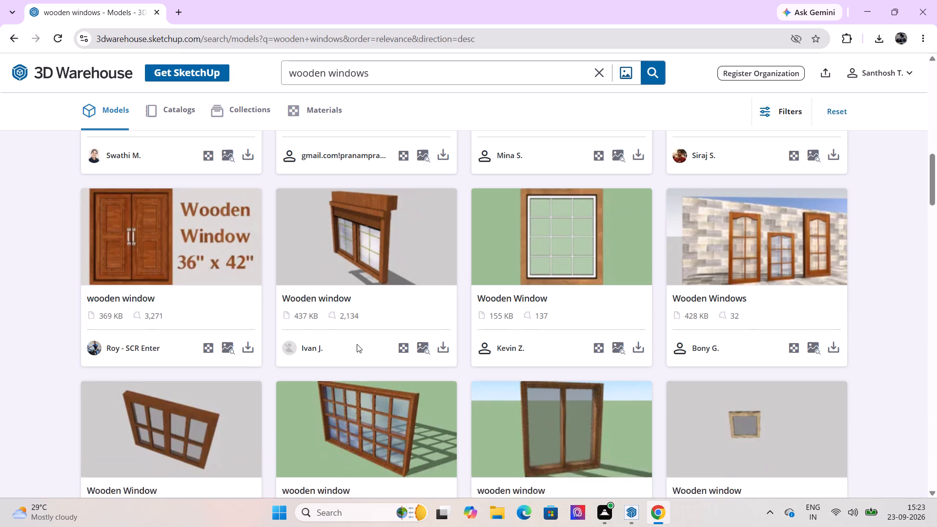
scroll(357, 344, "down", 6)
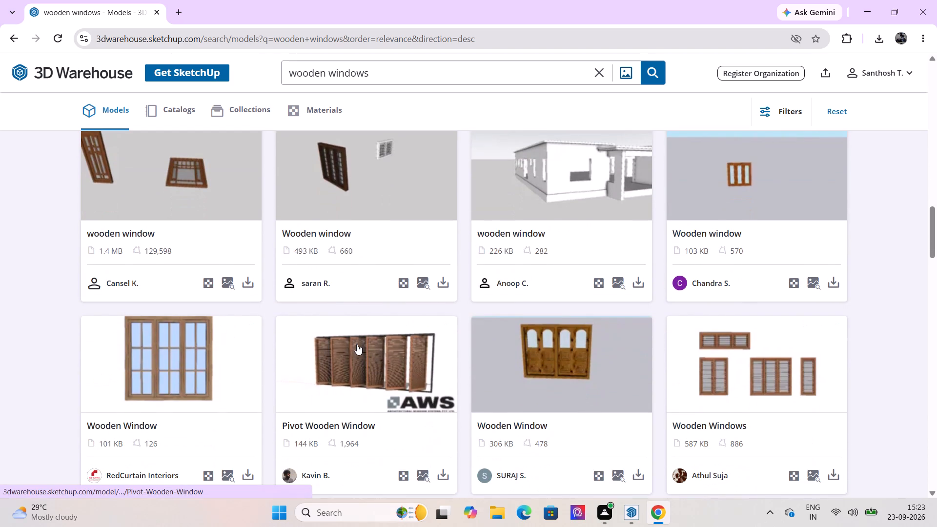
scroll(357, 344, "down", 1)
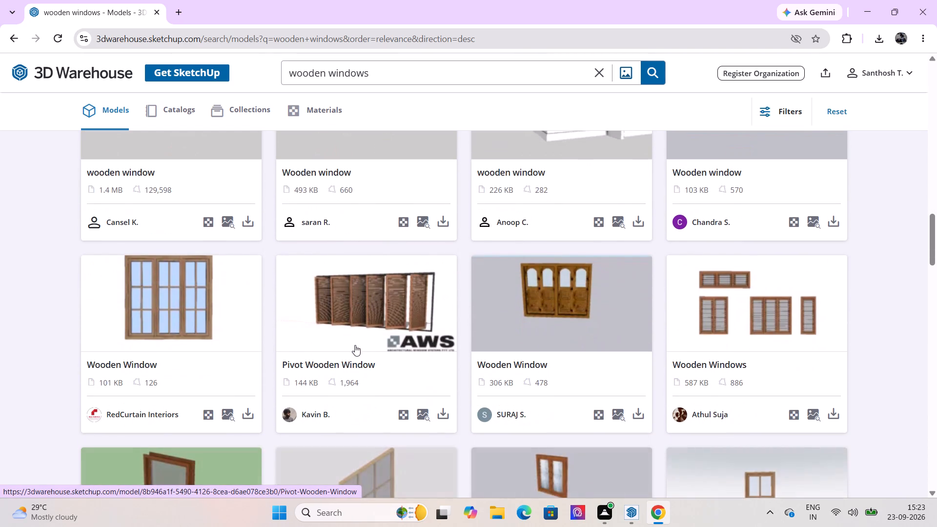
scroll(345, 348, "down", 3)
scroll(321, 265, "down", 2)
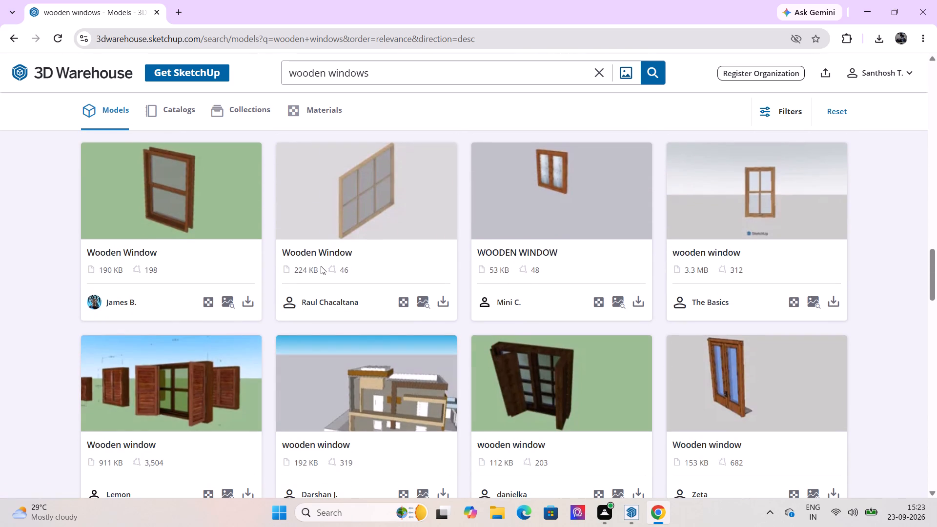
scroll(318, 267, "down", 1)
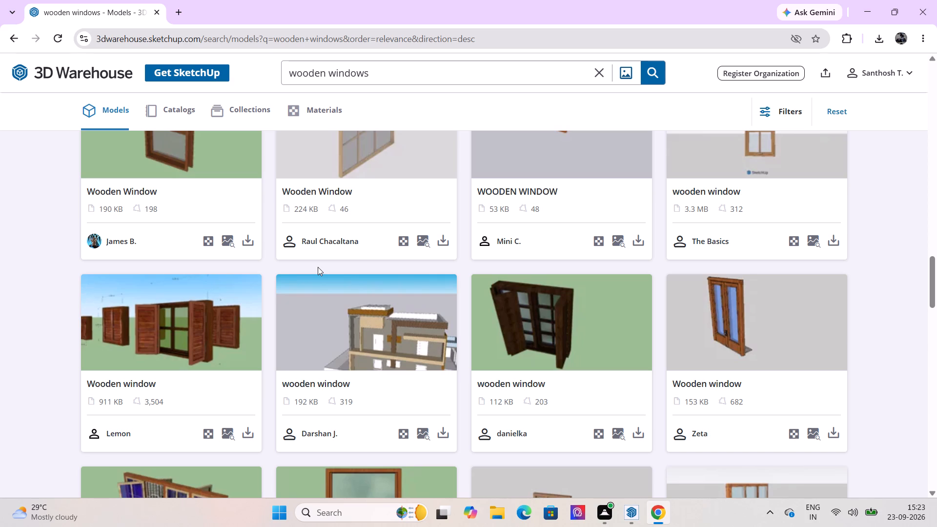
scroll(318, 267, "down", 2)
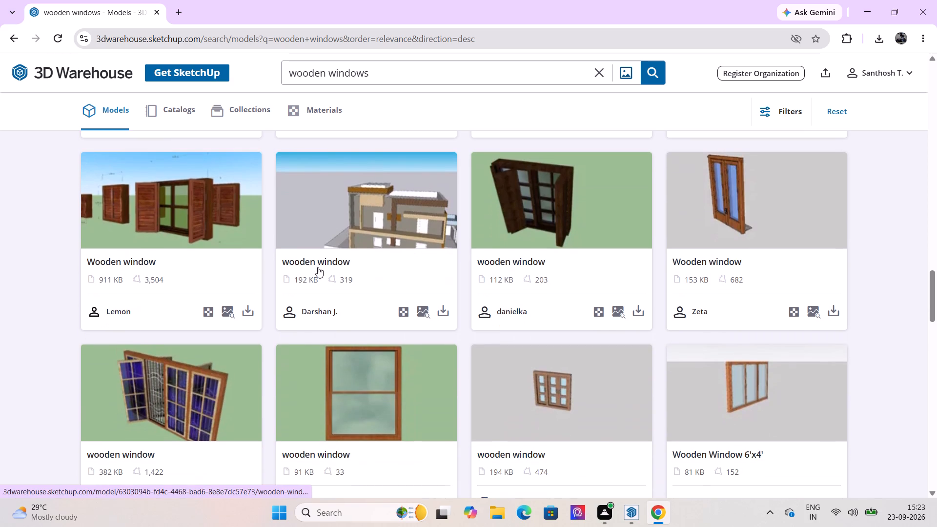
scroll(318, 267, "up", 1)
scroll(318, 267, "down", 9)
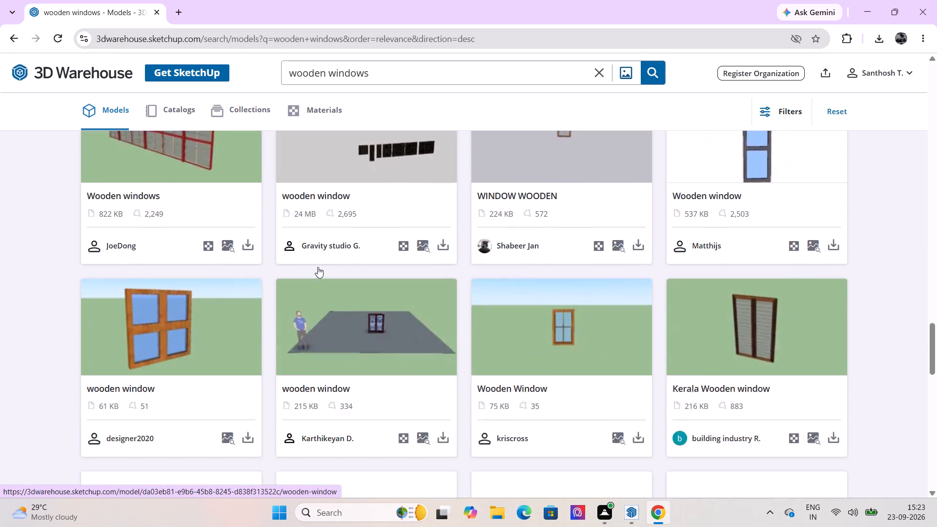
scroll(318, 267, "down", 7)
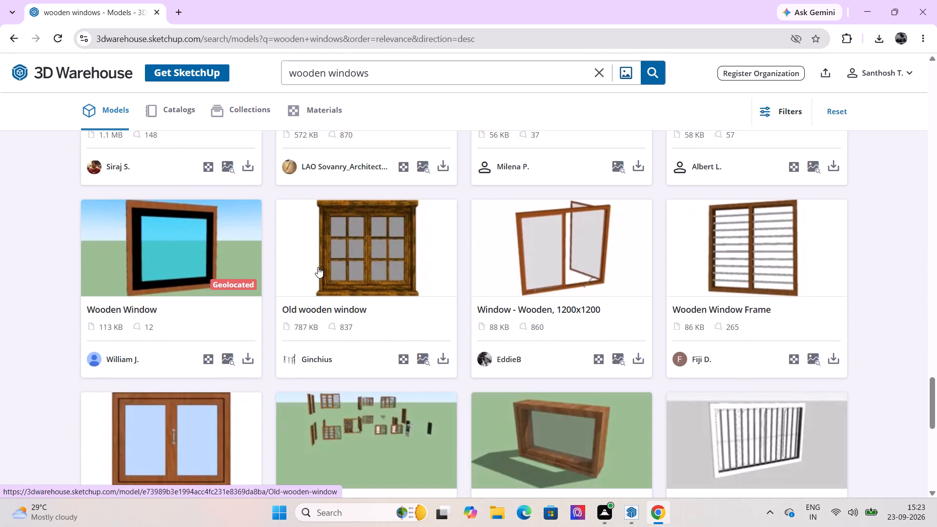
left_click(832, 358)
left_click(798, 383)
Load more models at the end of the wooden windows search results.
scroll(499, 319, "down", 3)
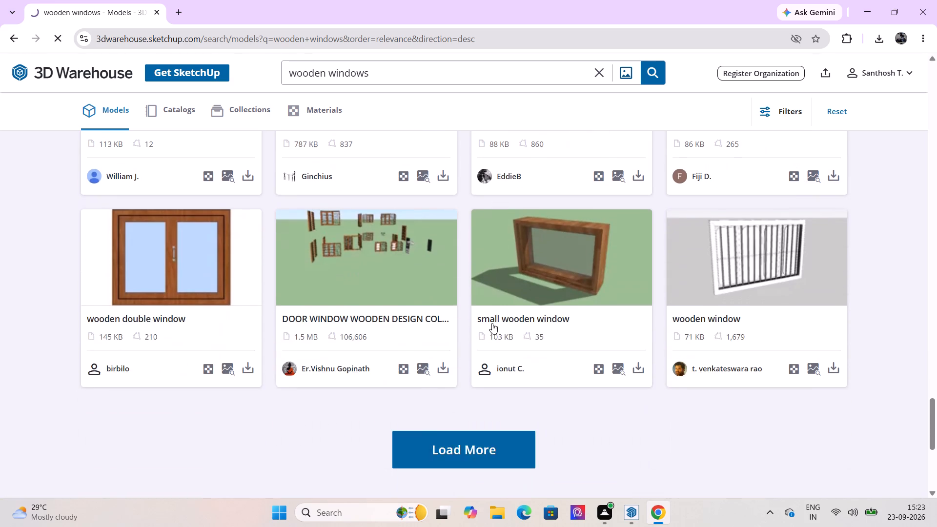
scroll(491, 324, "down", 1)
left_click(466, 406)
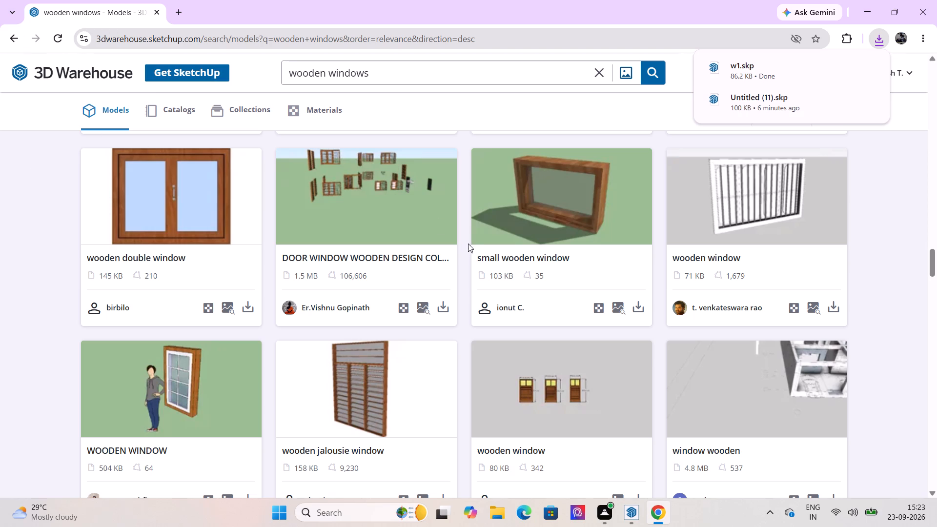
Browse the additional wooden windows results and download the two-sash WOODEN AND GLASS WINDOW model (142 KB).
scroll(459, 330, "down", 3)
scroll(459, 330, "up", 2)
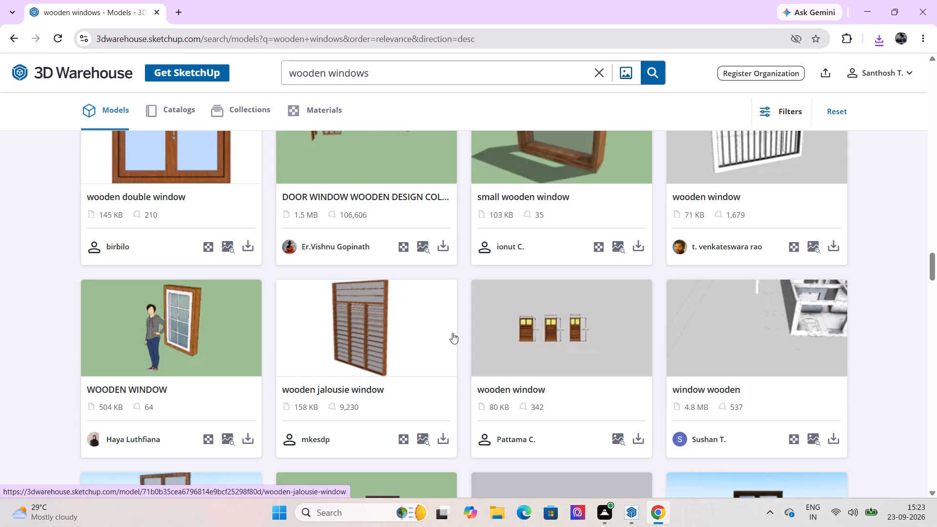
scroll(482, 427, "down", 3)
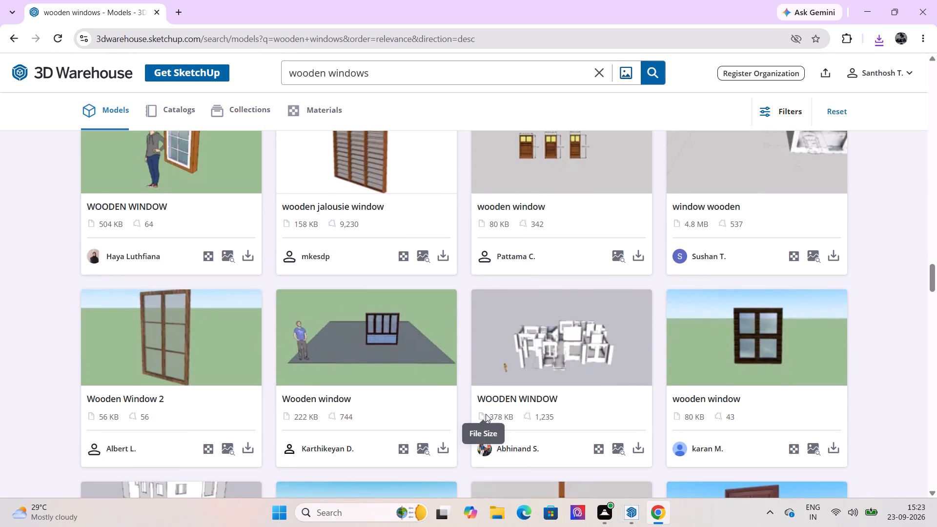
scroll(486, 414, "down", 3)
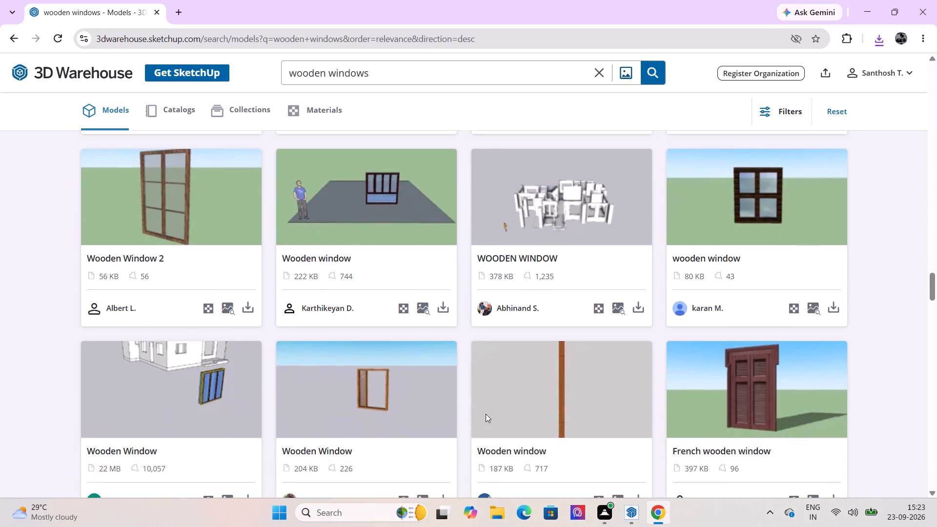
scroll(494, 411, "down", 7)
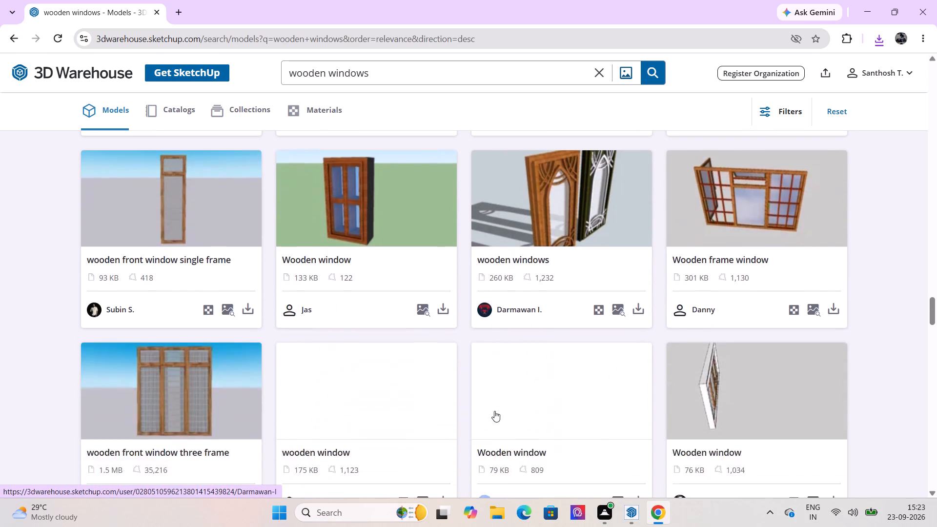
scroll(494, 411, "down", 2)
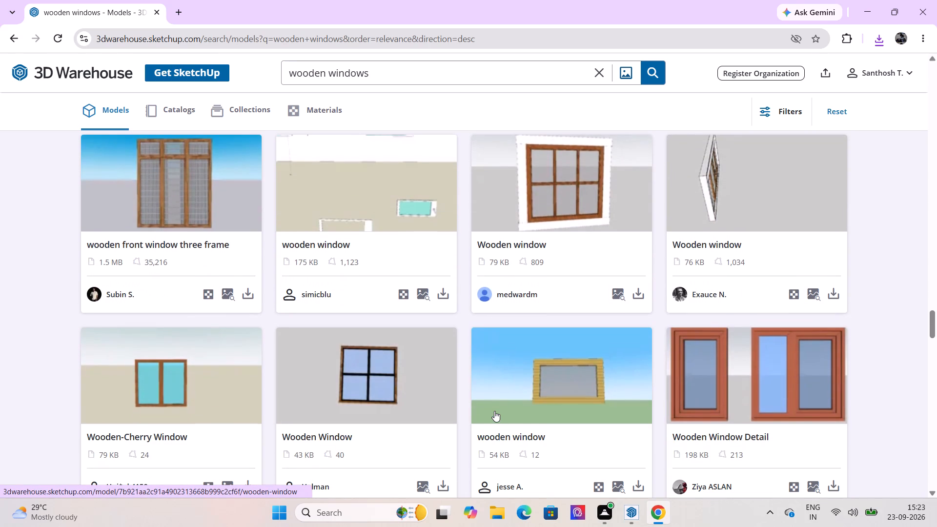
scroll(494, 411, "down", 5)
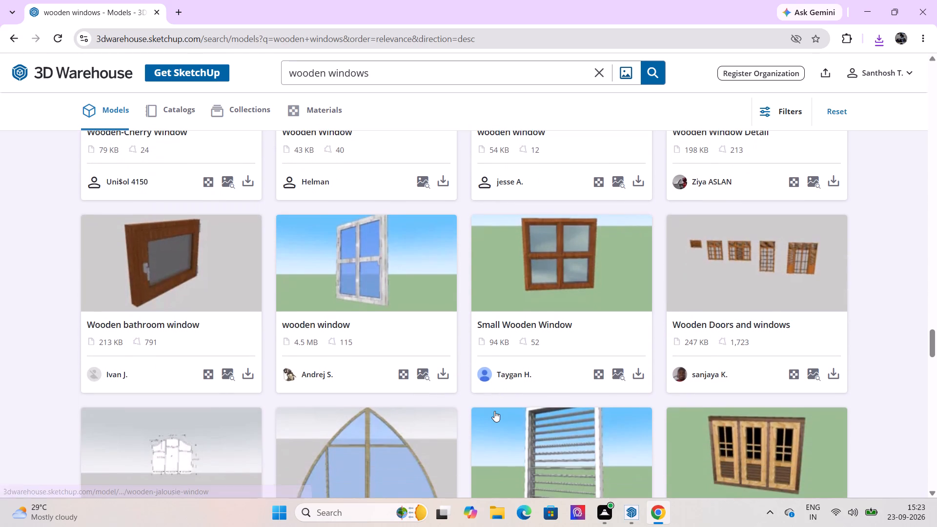
scroll(494, 411, "down", 5)
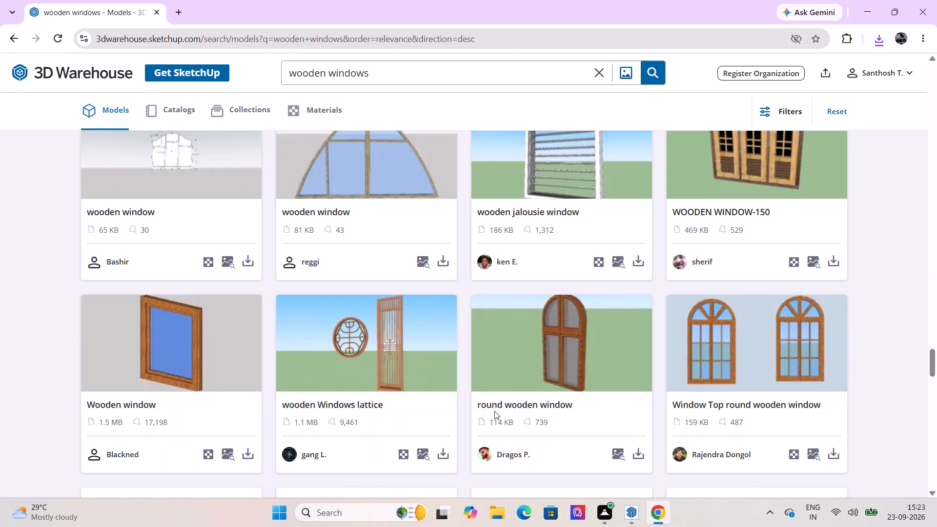
scroll(494, 411, "down", 1)
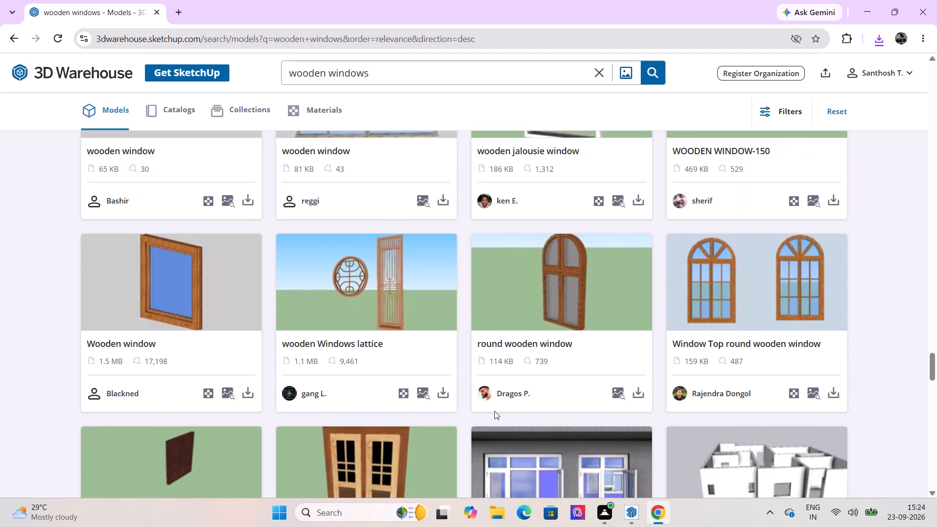
scroll(494, 411, "down", 6)
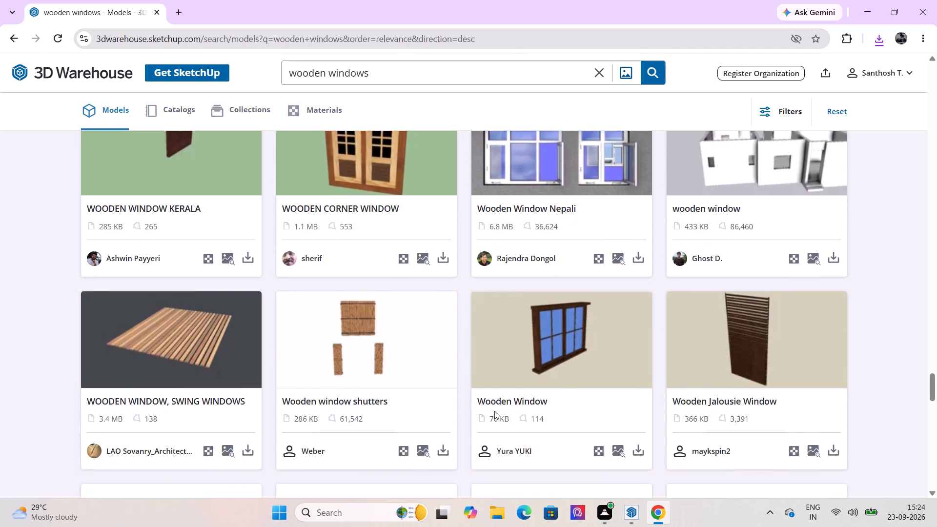
scroll(494, 411, "down", 3)
scroll(494, 411, "up", 2)
scroll(494, 411, "down", 3)
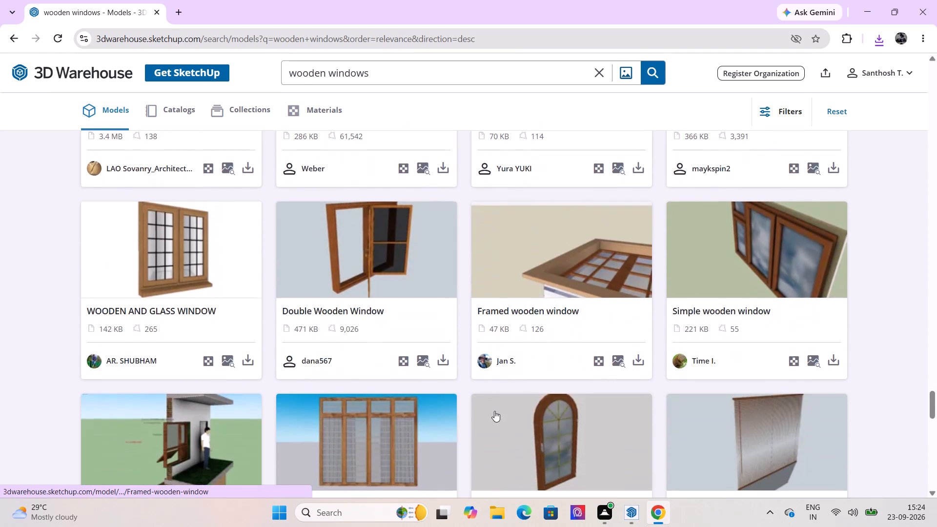
scroll(494, 411, "down", 1)
scroll(235, 305, "up", 1)
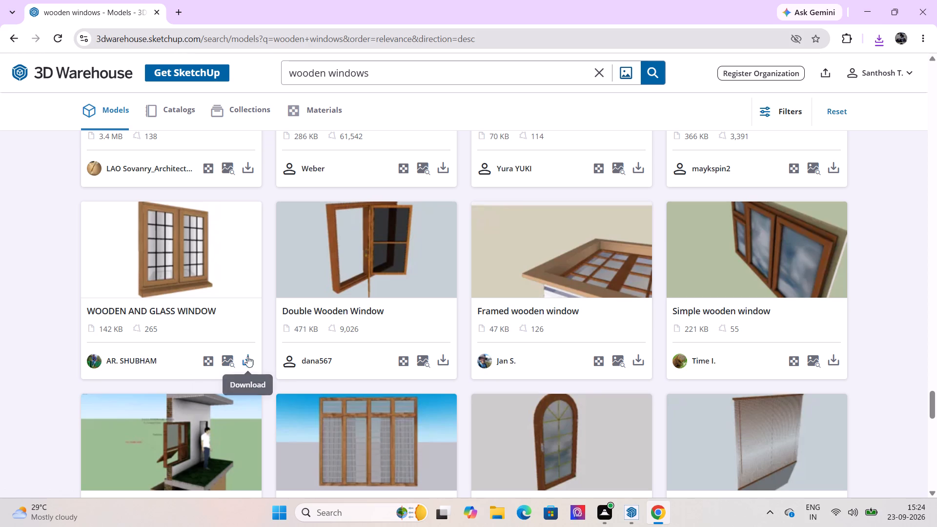
left_click(248, 354)
left_click(262, 389)
scroll(289, 386, "down", 5)
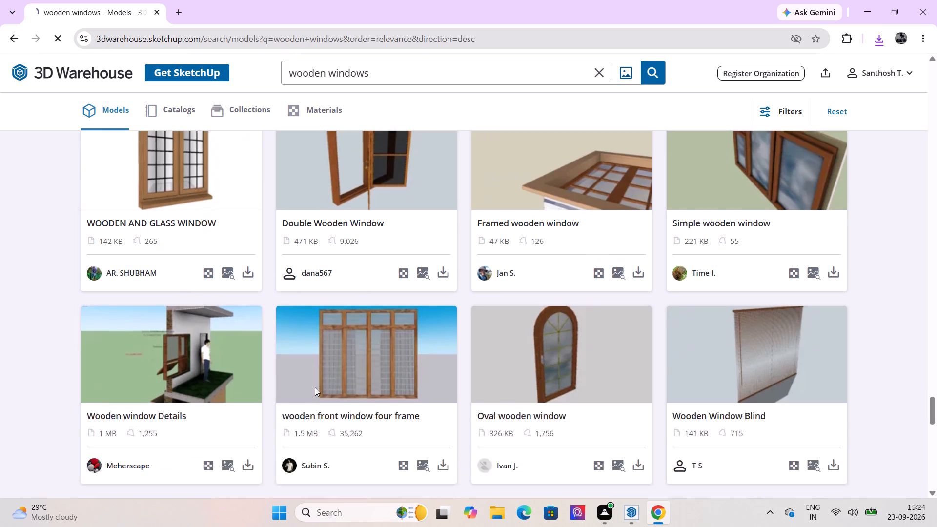
scroll(315, 387, "down", 3)
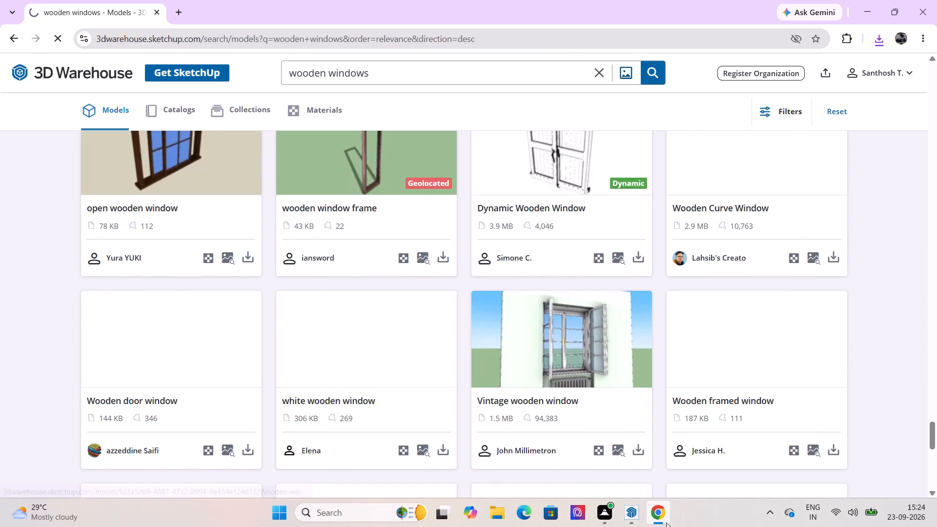
Switch to SketchUp, import the downloaded window2 model, and place it on the ground beside the kitchen.
left_click(632, 515)
middle_click_drag(488, 365, 212, 383)
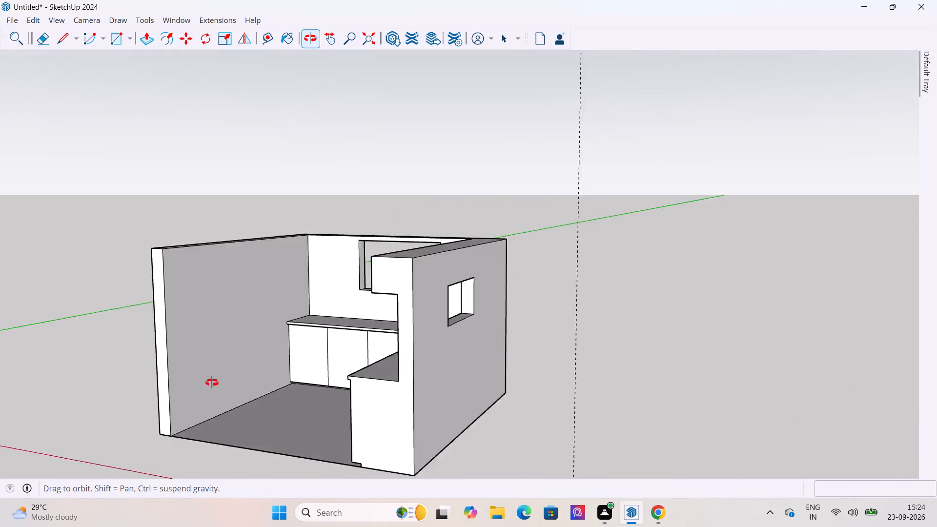
middle_click_drag(212, 383, 98, 373)
scroll(112, 399, "down", 3)
middle_click_drag(437, 368, 627, 365)
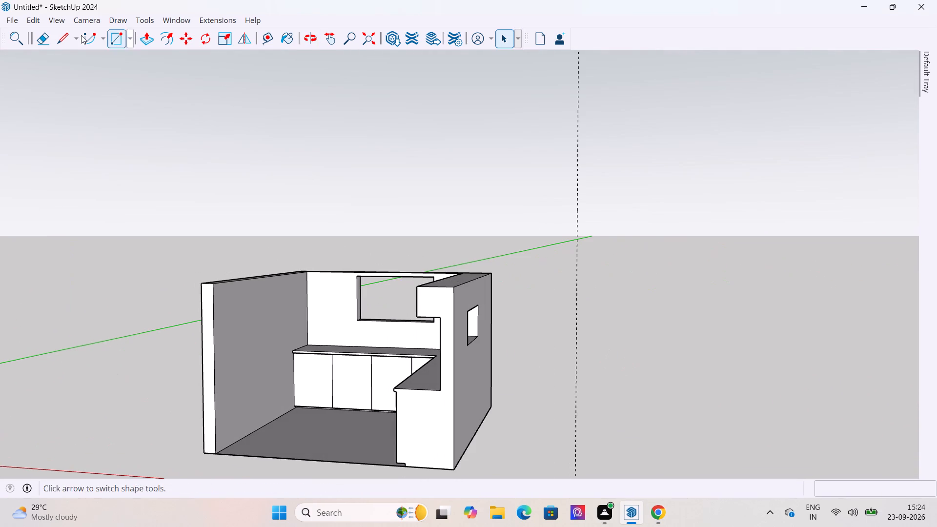
left_click(7, 14)
left_click(11, 19)
left_click(54, 187)
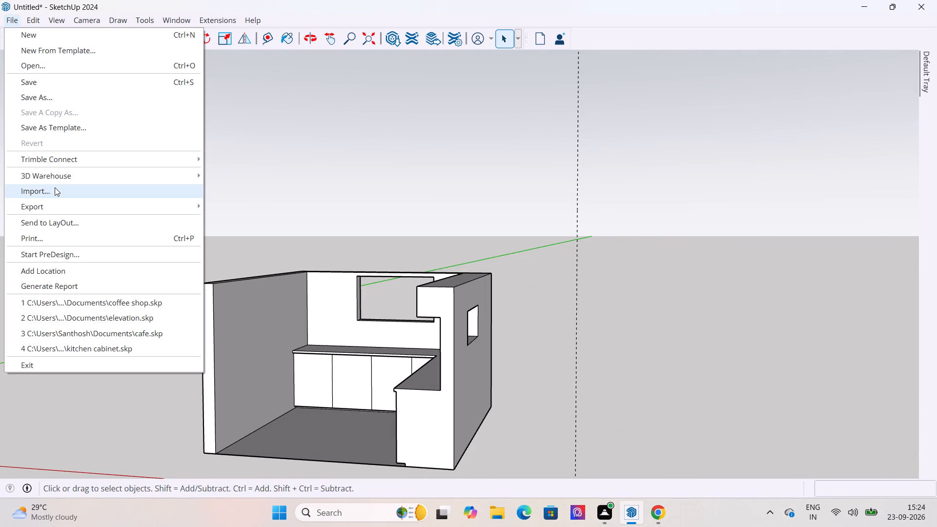
left_click(225, 130)
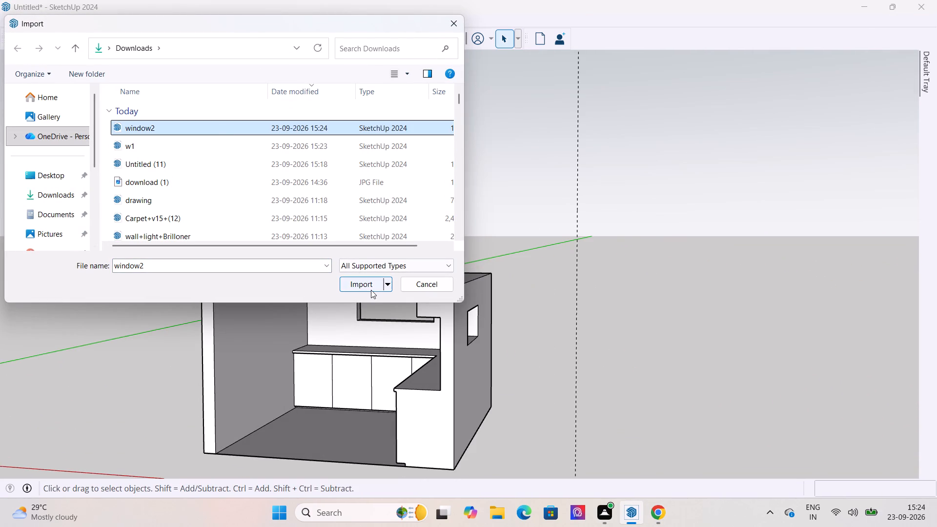
left_click(366, 284)
left_click(586, 441)
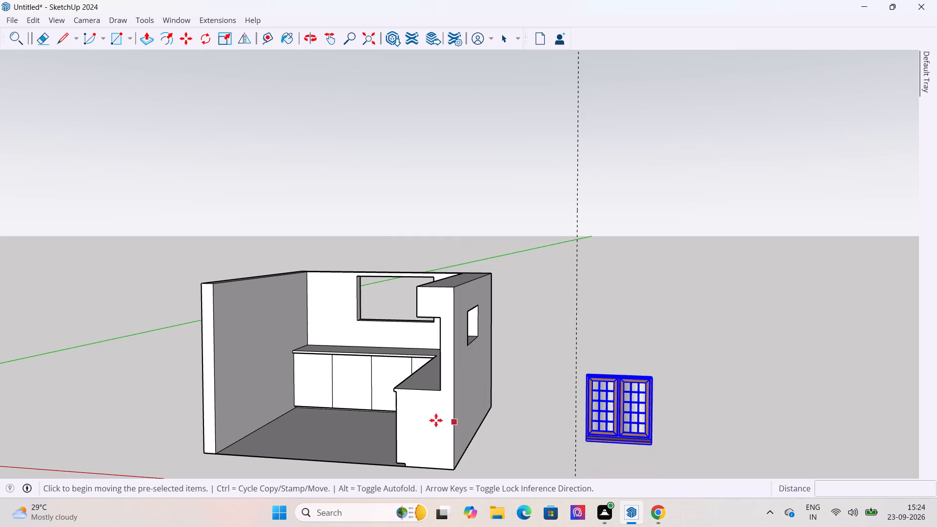
Scale the imported two-sash wooden window down uniformly from its upper corner.
middle_click_drag(403, 417, 462, 412)
scroll(628, 405, "up", 10)
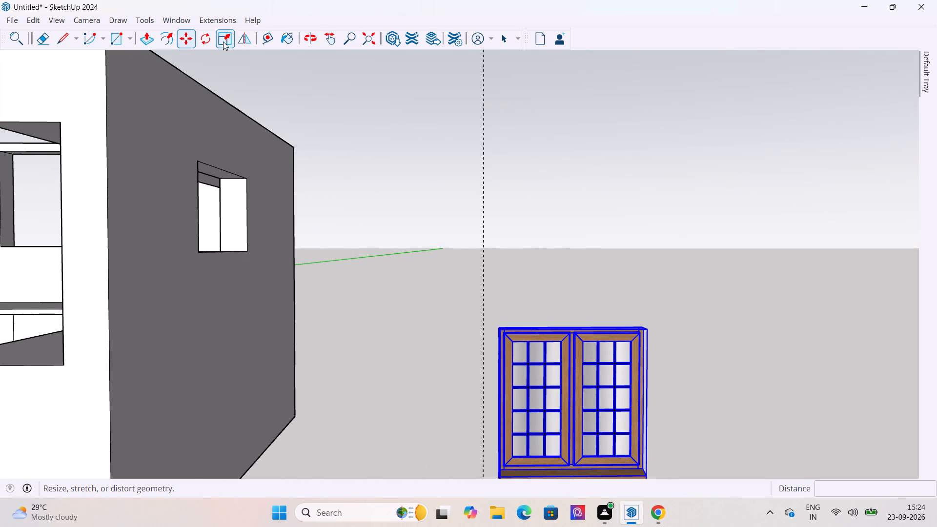
left_click(223, 41)
scroll(408, 265, "down", 5)
left_click_drag(554, 303, 545, 316)
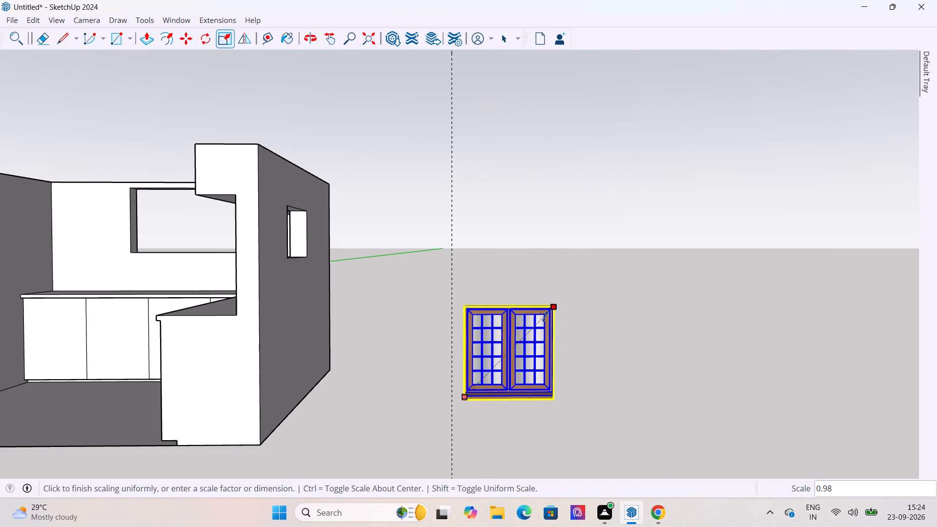
left_click_drag(545, 316, 524, 331)
left_click(500, 37)
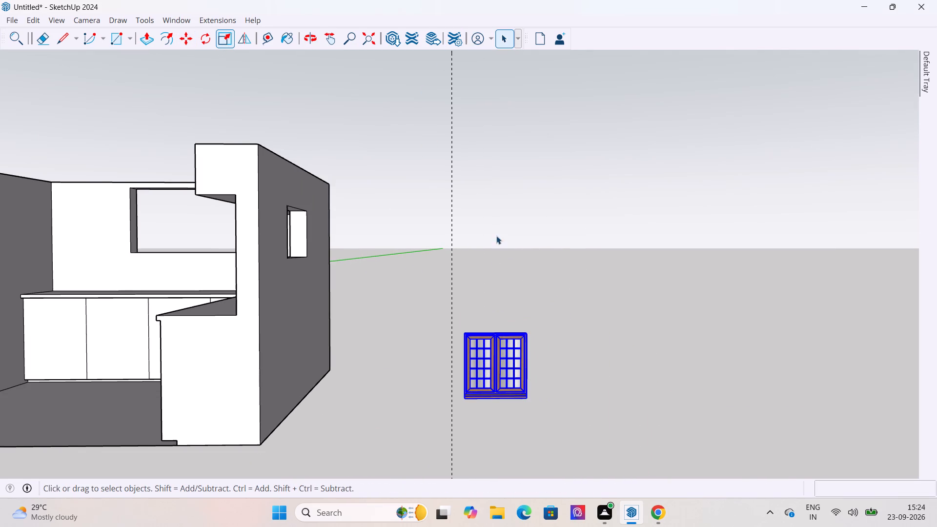
left_click(495, 256)
Move the wooden window by its bottom corner into the lower left corner of the back wall's opening.
left_click(192, 37)
left_click_drag(561, 444, 471, 331)
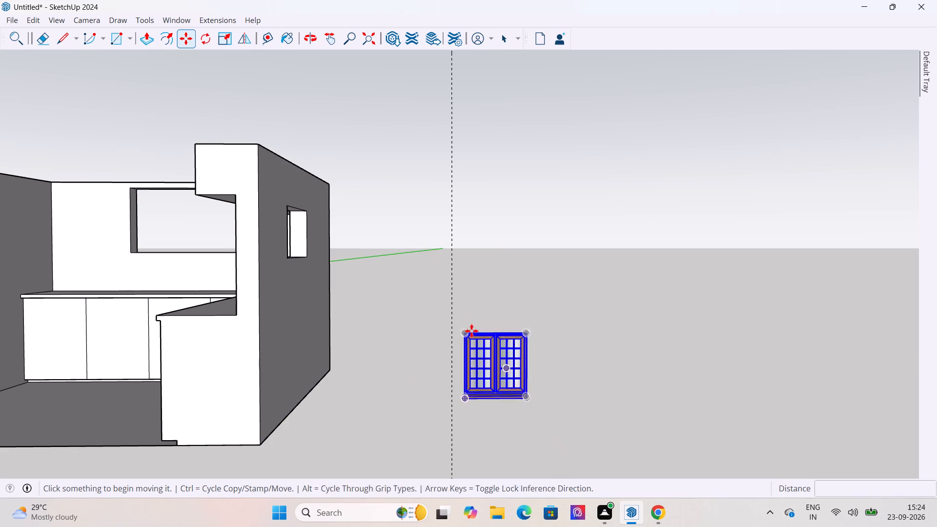
left_click_drag(471, 331, 421, 278)
left_click(466, 361)
left_click(463, 347)
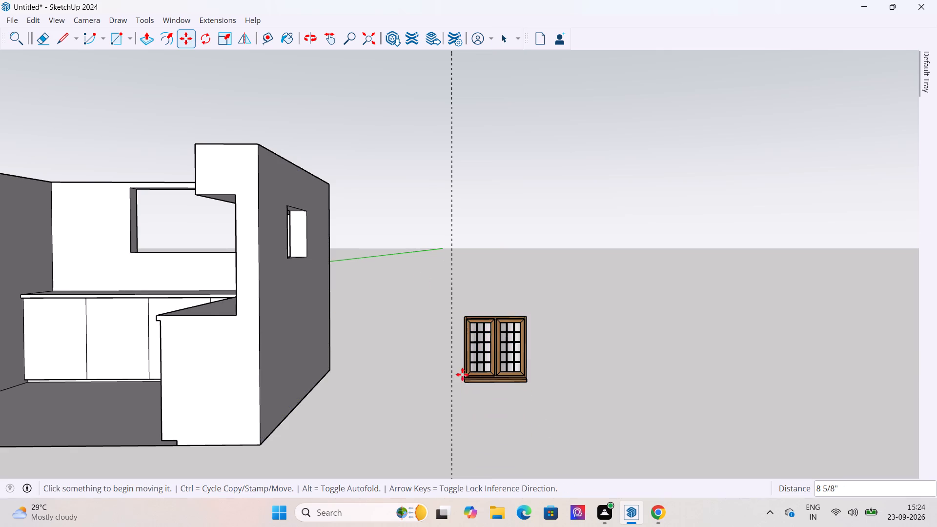
left_click(464, 383)
scroll(520, 370, "down", 6)
scroll(251, 270, "up", 11)
middle_click_drag(389, 331, 371, 340)
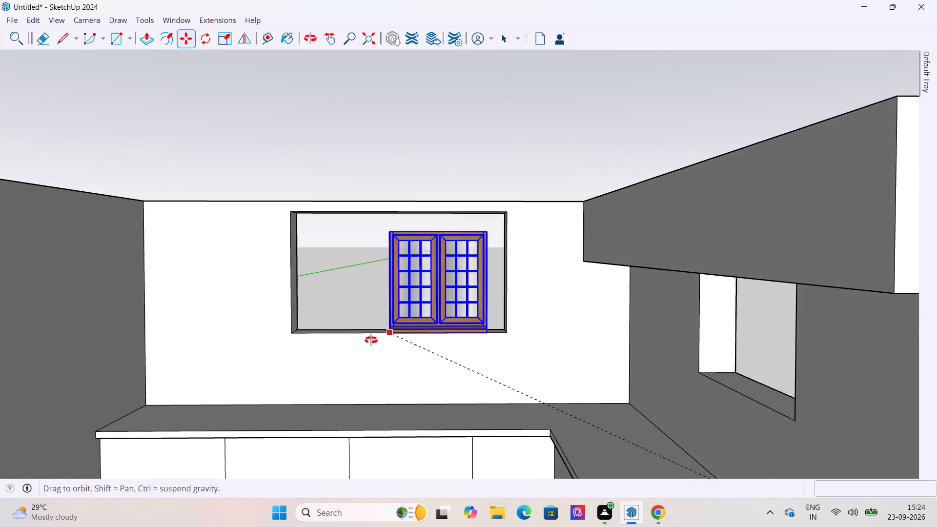
middle_click_drag(371, 340, 312, 349)
scroll(309, 361, "up", 9)
middle_click_drag(354, 300, 339, 338)
scroll(347, 308, "up", 5)
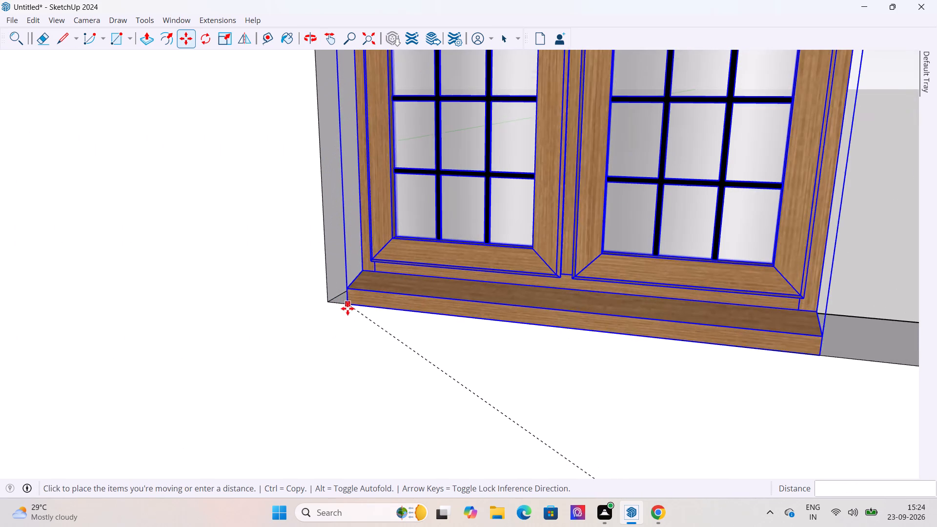
scroll(347, 308, "up", 1)
left_click(341, 294)
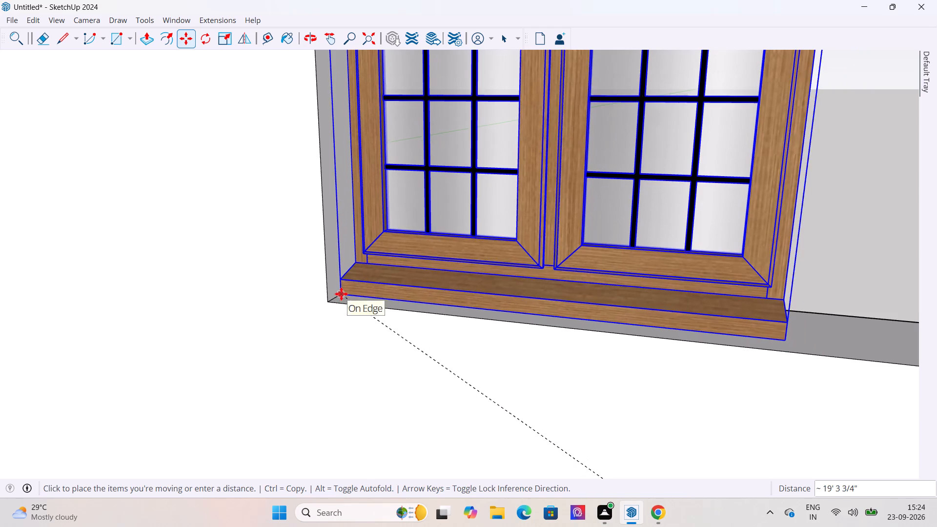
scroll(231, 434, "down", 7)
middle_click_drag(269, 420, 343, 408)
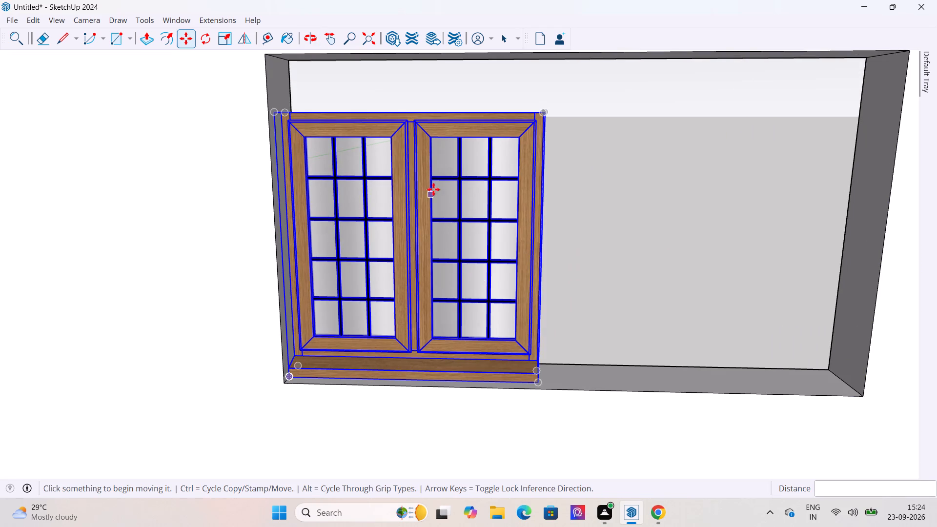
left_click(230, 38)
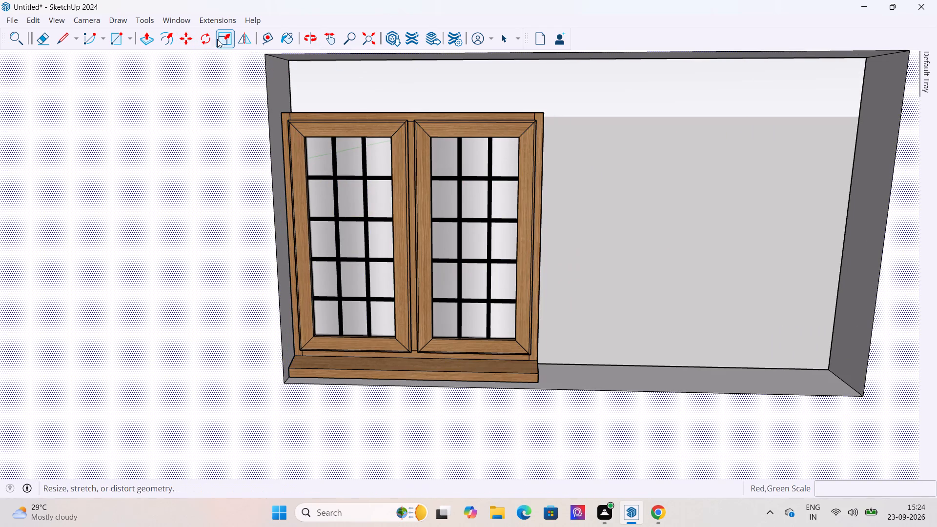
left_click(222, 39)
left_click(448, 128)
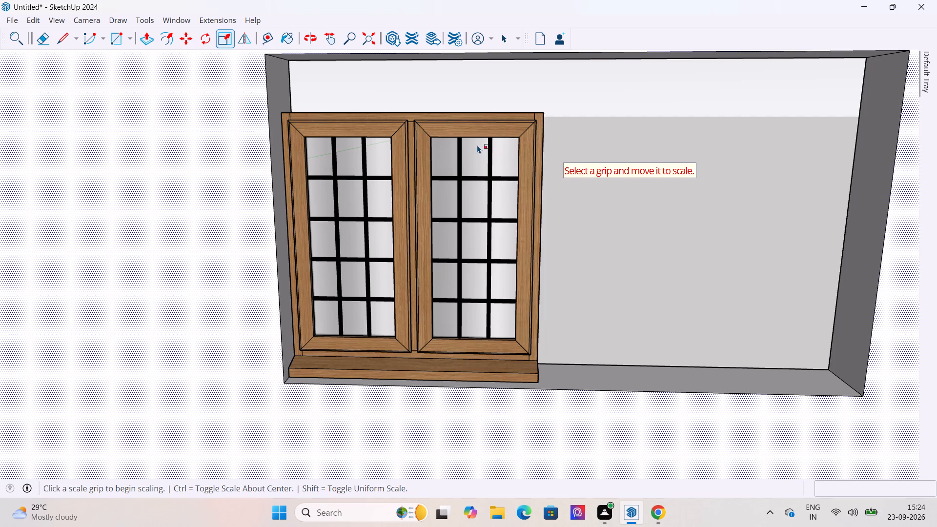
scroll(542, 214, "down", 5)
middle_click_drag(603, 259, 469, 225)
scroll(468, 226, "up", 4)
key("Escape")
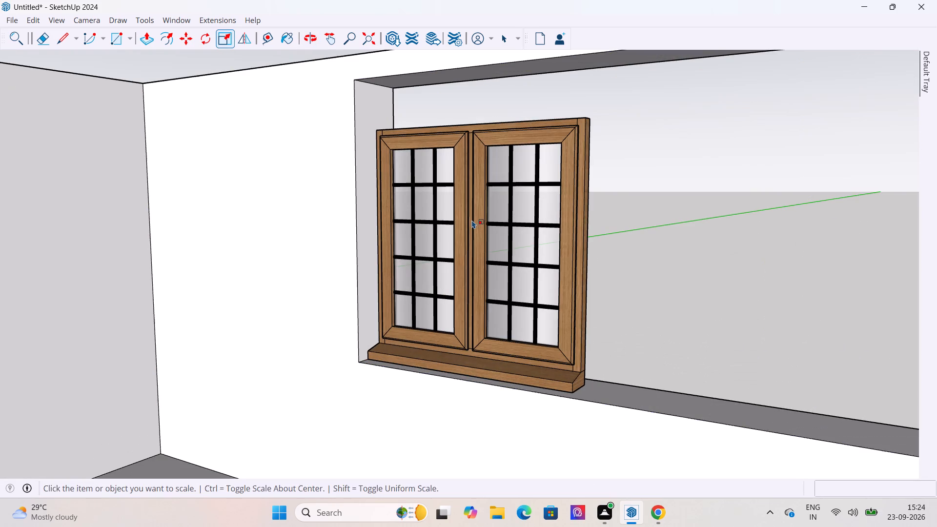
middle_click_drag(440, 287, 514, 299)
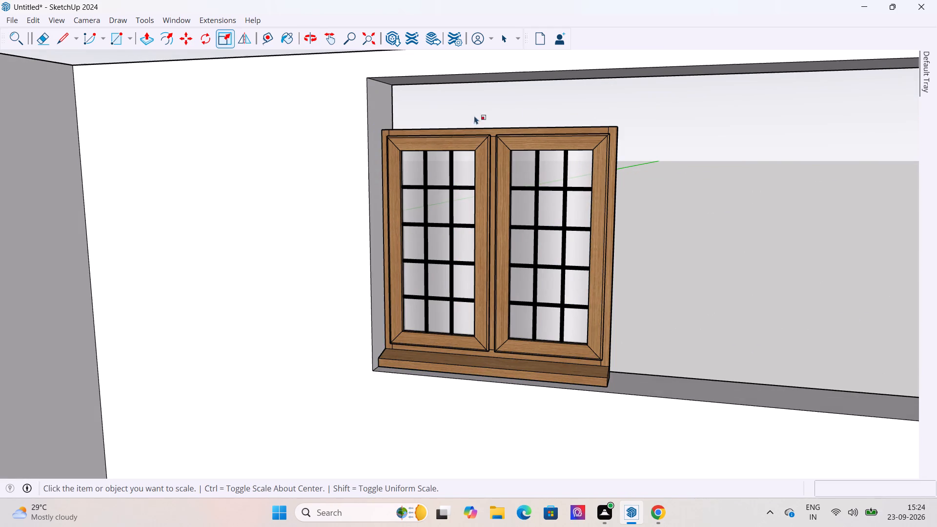
Scale the wooden window up uniformly by about 1.23 so it reaches the top of the back wall's opening.
left_click(504, 43)
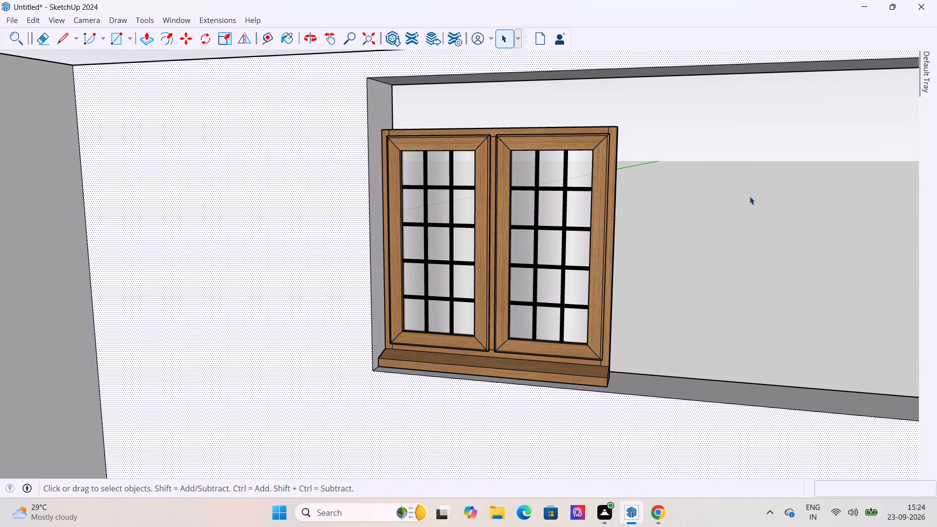
left_click(750, 196)
left_click(605, 168)
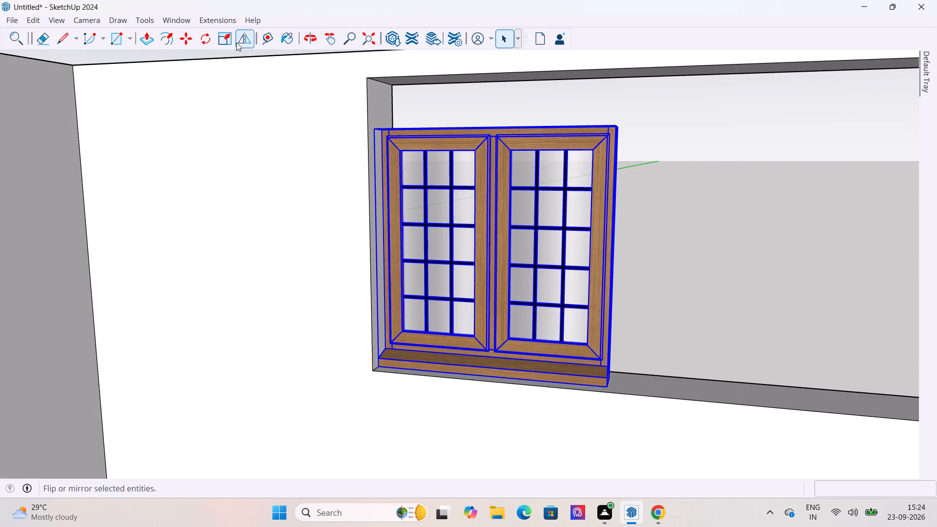
left_click(222, 40)
scroll(375, 526, "down", 4)
scroll(285, 435, "down", 6)
middle_click_drag(308, 443, 419, 436)
scroll(490, 266, "up", 5)
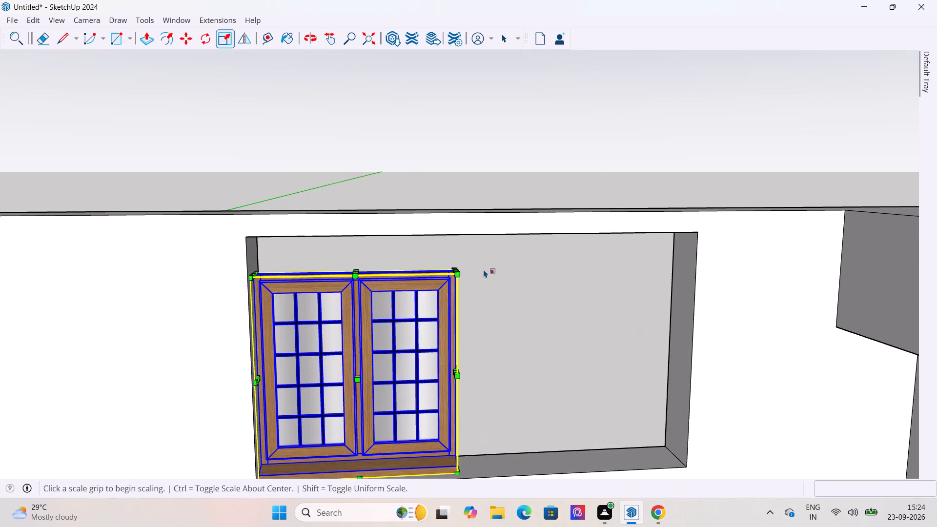
left_click_drag(458, 274, 505, 228)
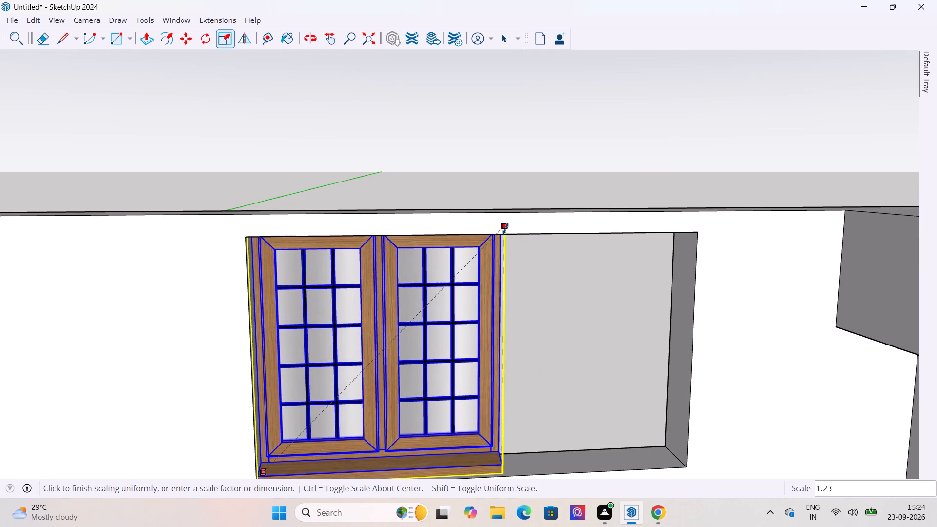
left_click_drag(505, 228, 508, 241)
Stretch the window's width along the red axis by about 1.84 to fill the back wall's opening.
middle_click_drag(517, 286, 387, 215)
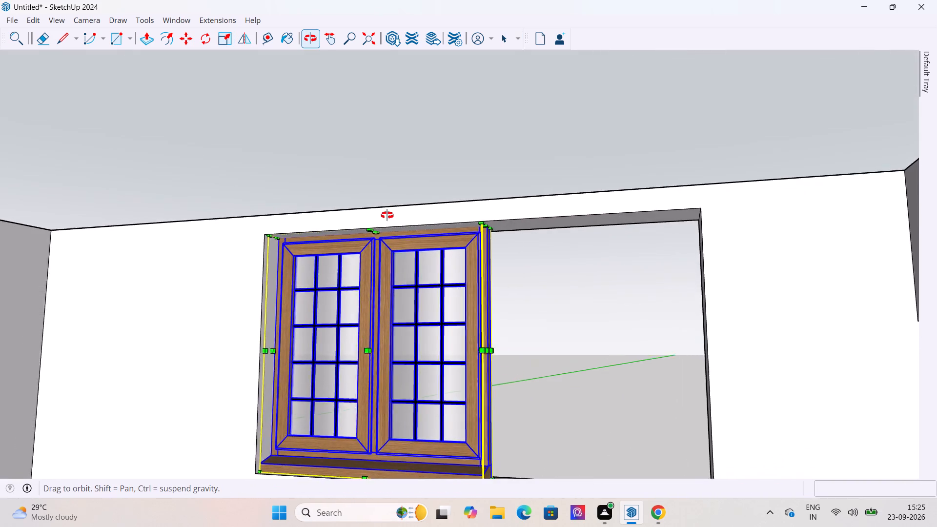
middle_click_drag(387, 215, 441, 240)
scroll(527, 363, "up", 5)
scroll(518, 375, "down", 6)
middle_click_drag(522, 417, 433, 418)
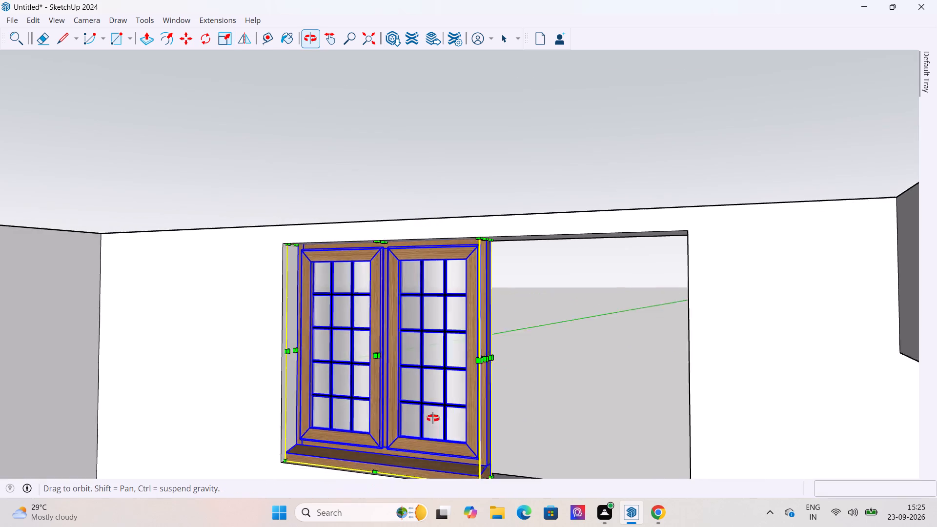
middle_click_drag(433, 418, 476, 389)
scroll(477, 396, "up", 3)
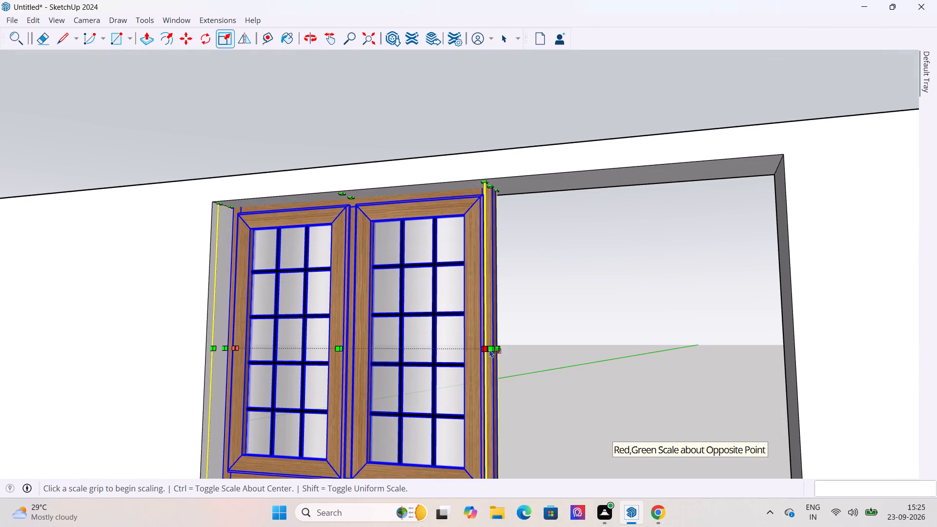
left_click_drag(492, 348, 793, 329)
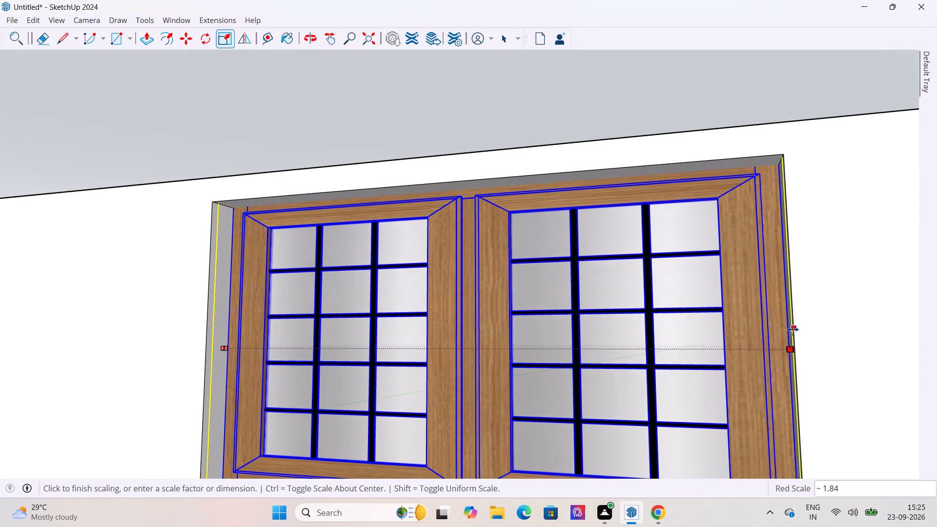
left_click_drag(793, 329, 794, 329)
scroll(578, 383, "down", 4)
middle_click_drag(577, 383, 629, 428)
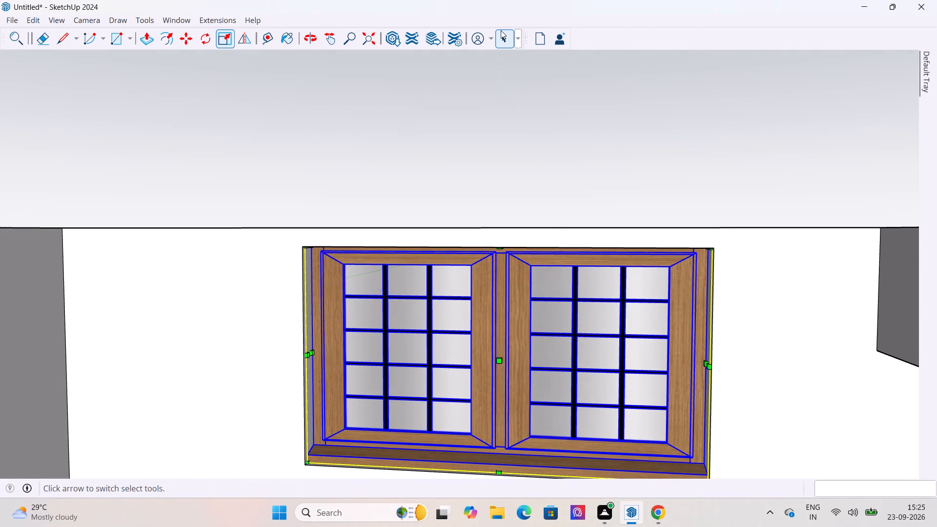
left_click(505, 40)
left_click(492, 107)
Examine the fitted back-wall window from outside and inside the kitchen, along with the side wall's opening.
scroll(492, 285, "down", 5)
middle_click_drag(480, 342, 868, 403)
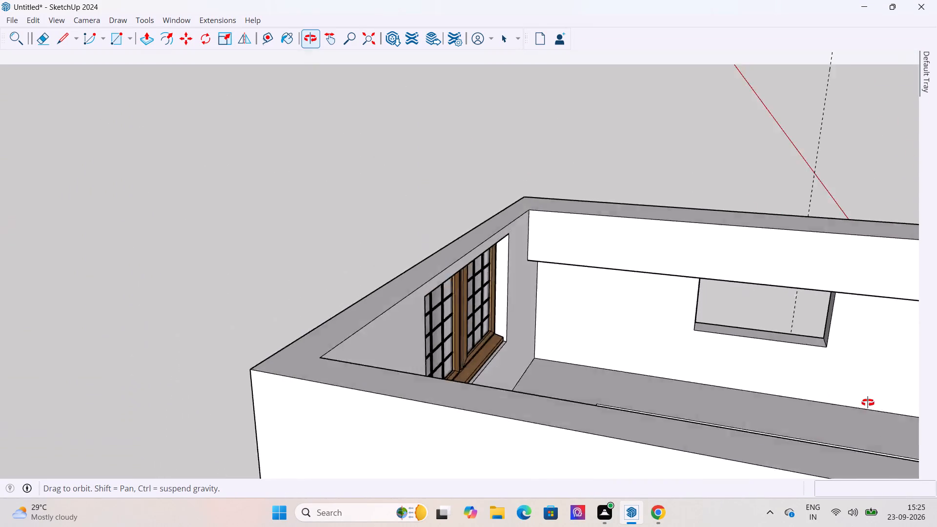
middle_click_drag(868, 403, 877, 397)
middle_click_drag(377, 274, 693, 280)
scroll(696, 278, "up", 4)
scroll(412, 332, "down", 6)
middle_click_drag(545, 339, 460, 333)
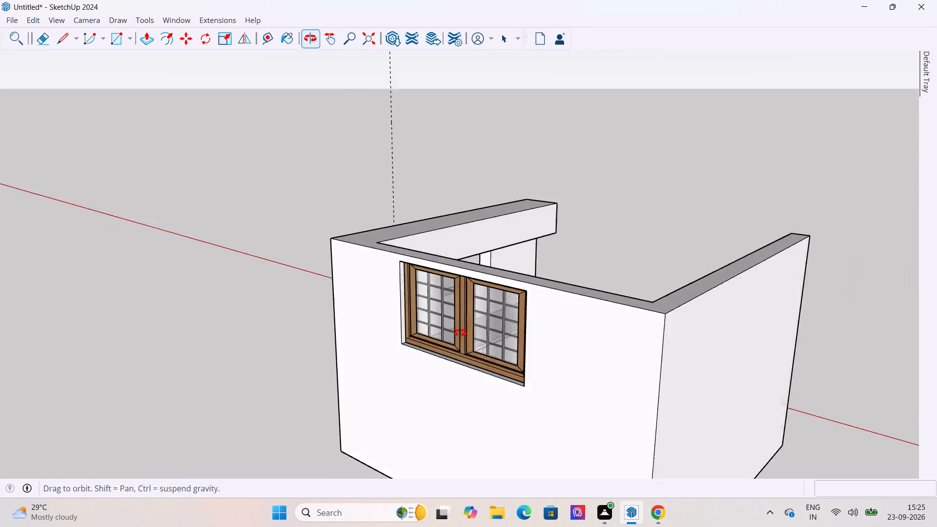
middle_click_drag(460, 333, 0, 271)
scroll(398, 292, "up", 3)
scroll(236, 327, "down", 5)
middle_click_drag(257, 338, 254, 366)
scroll(298, 262, "up", 7)
scroll(278, 89, "down", 6)
middle_click_drag(387, 294, 451, 297)
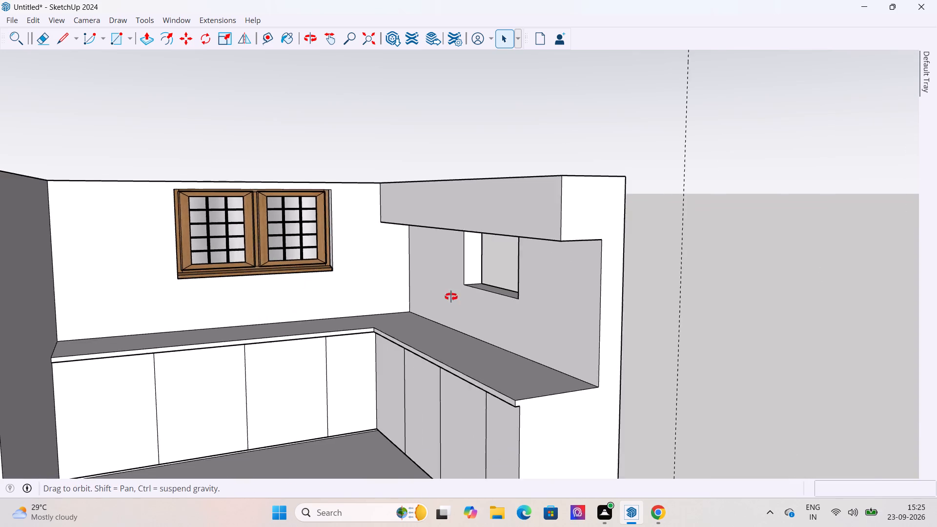
middle_click_drag(451, 297, 485, 289)
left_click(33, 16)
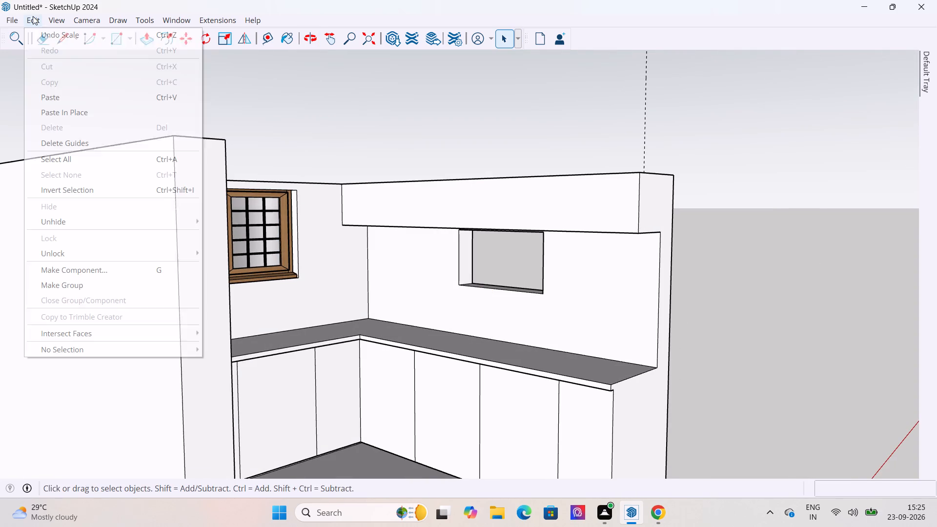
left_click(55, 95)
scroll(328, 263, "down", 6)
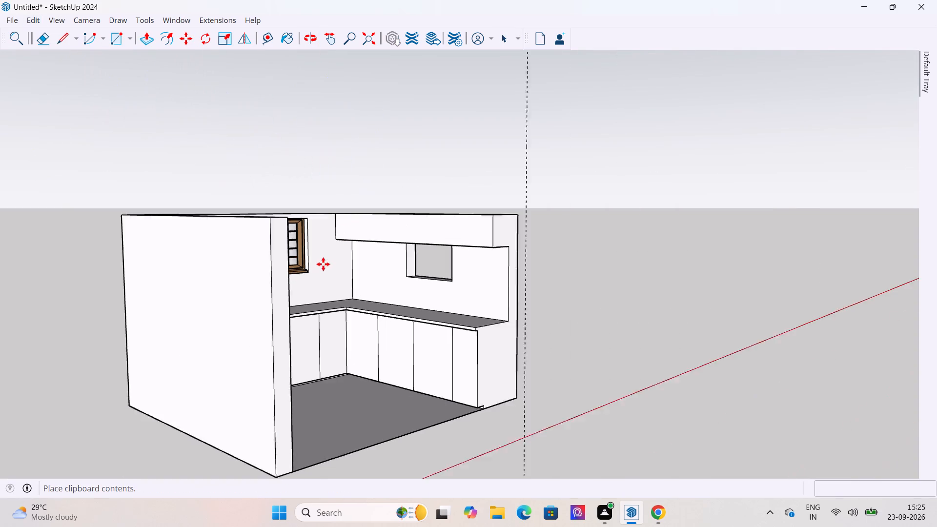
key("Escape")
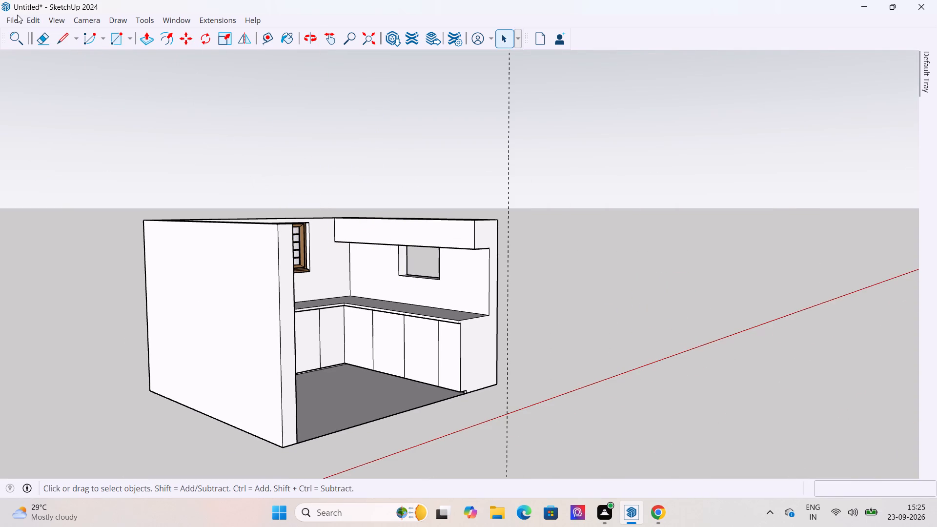
Import the w1 window model from the Downloads folder and place it on the ground outside the kitchen.
left_click(15, 16)
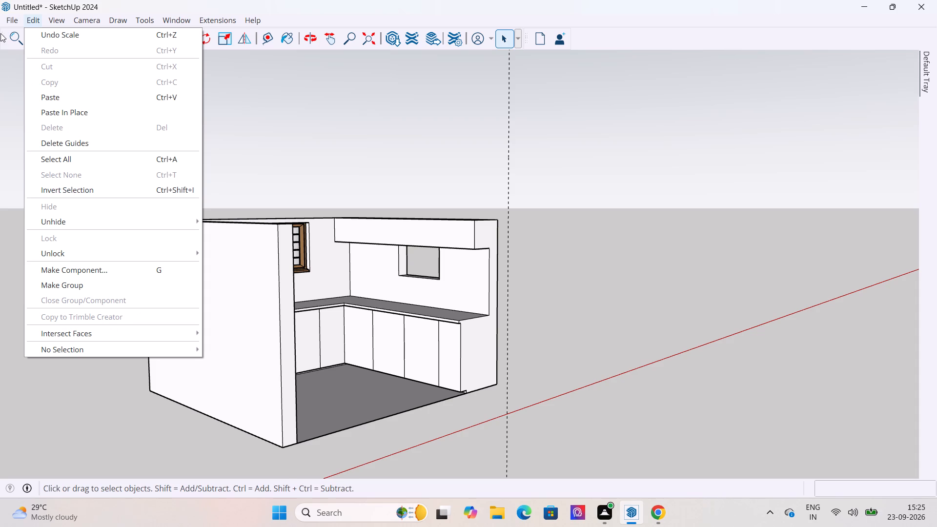
left_click(10, 16)
left_click(11, 18)
left_click(66, 196)
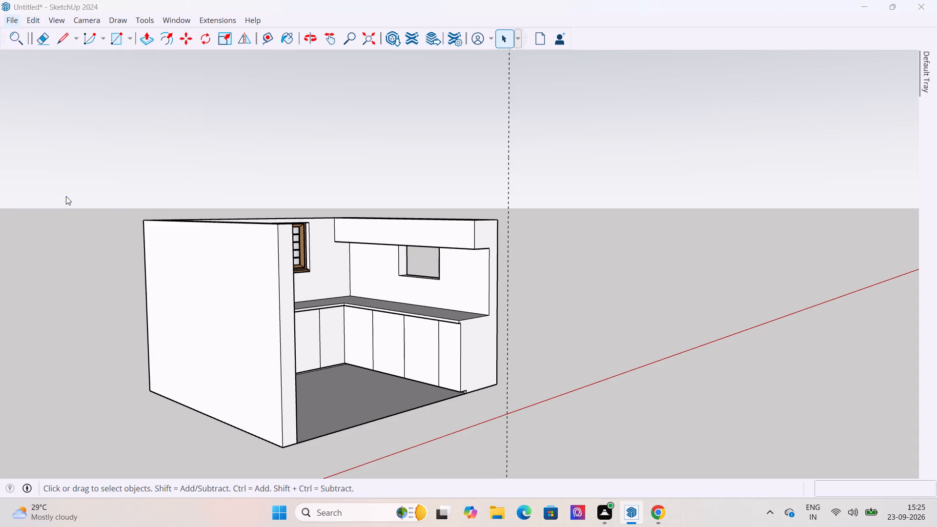
left_click(144, 127)
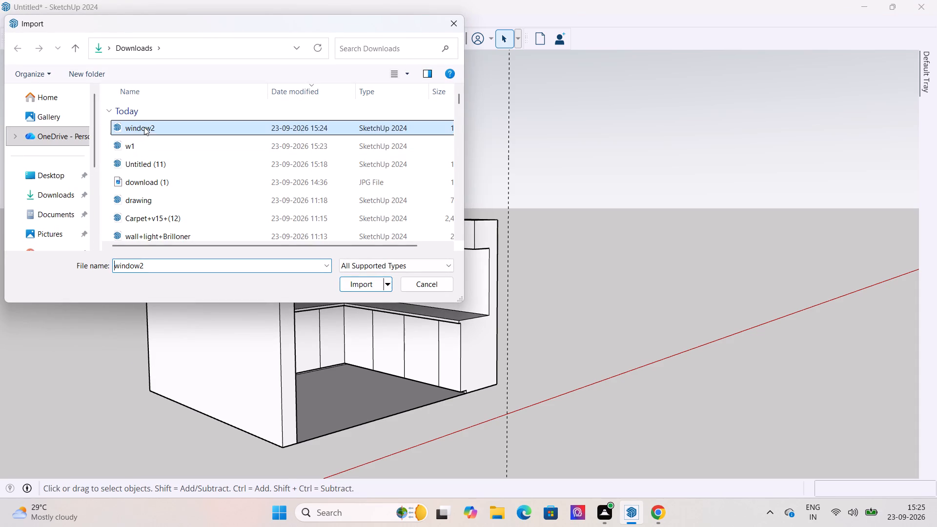
left_click(145, 146)
left_click(349, 287)
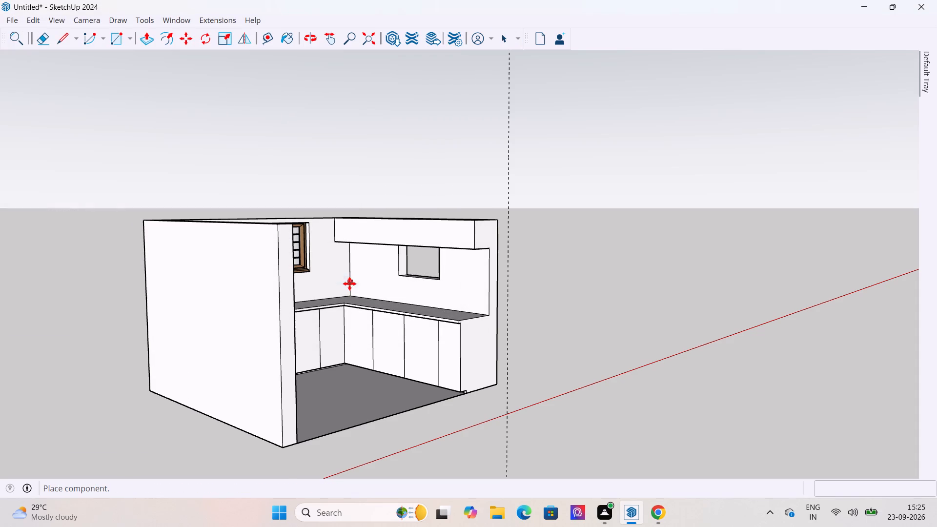
left_click(635, 325)
Scale the imported two-panel barred window down uniformly to about 0.51.
scroll(628, 299, "up", 9)
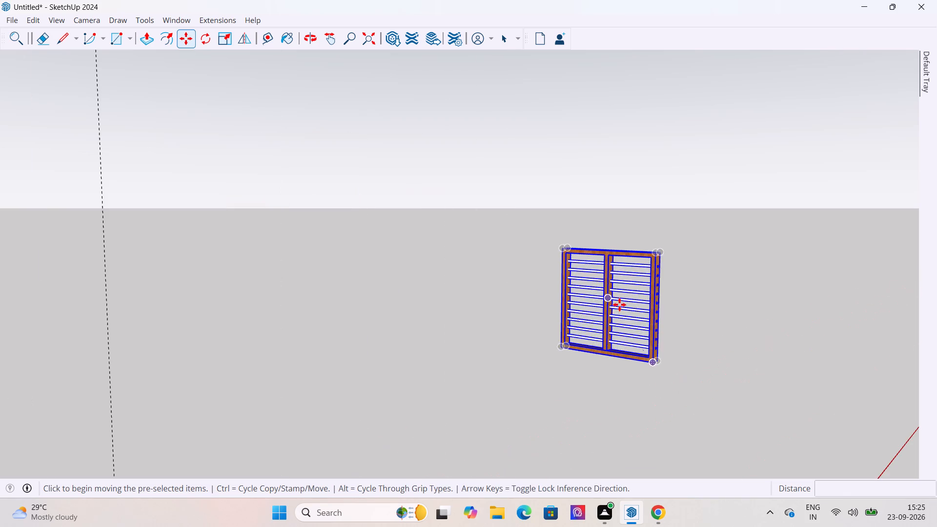
middle_click_drag(548, 346, 616, 354)
scroll(555, 340, "up", 10)
scroll(351, 351, "down", 5)
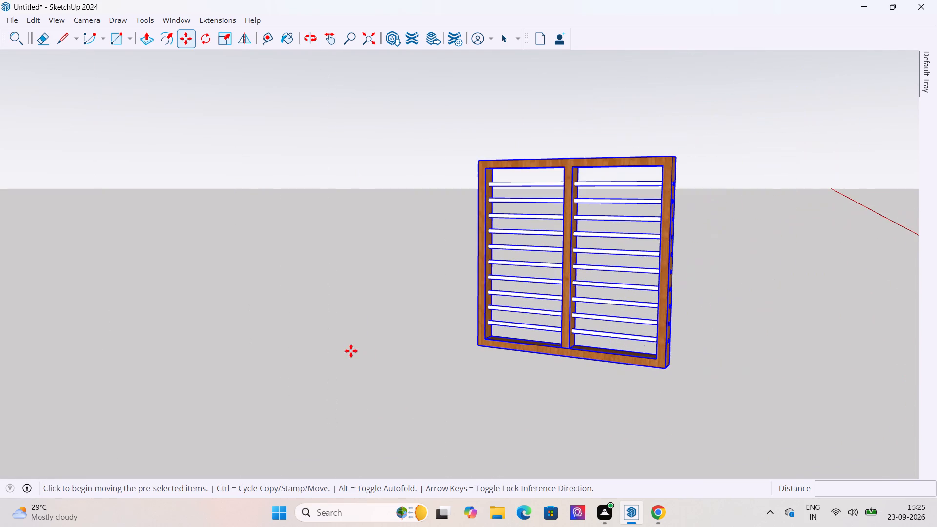
left_click(502, 34)
left_click(385, 178)
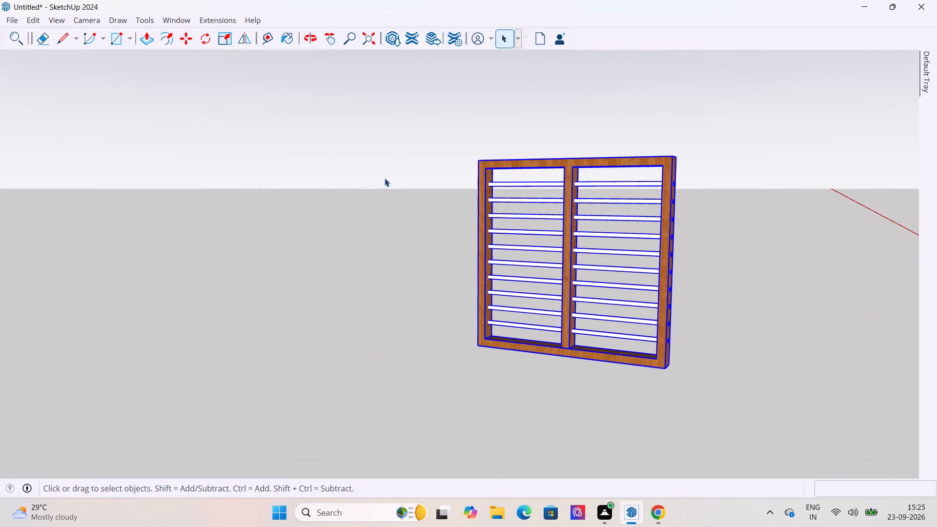
left_click(482, 193)
left_click(229, 39)
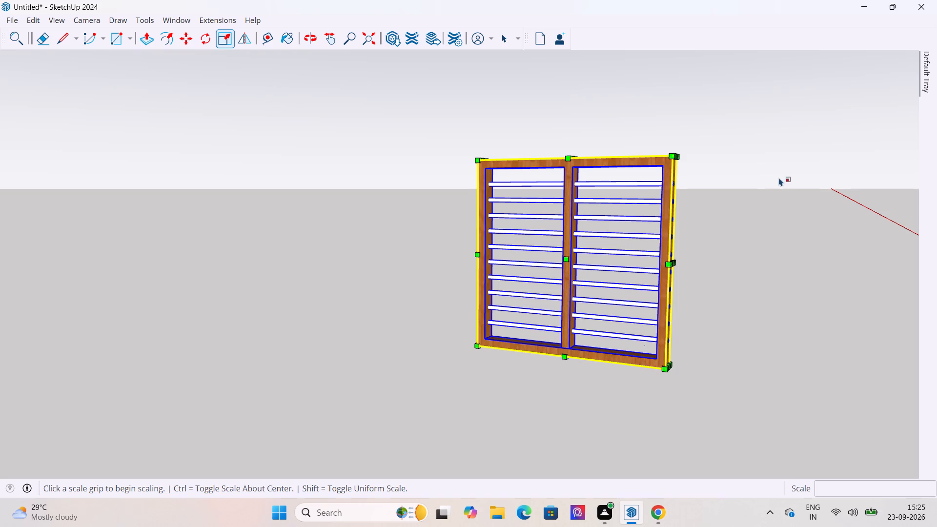
left_click_drag(675, 154, 563, 250)
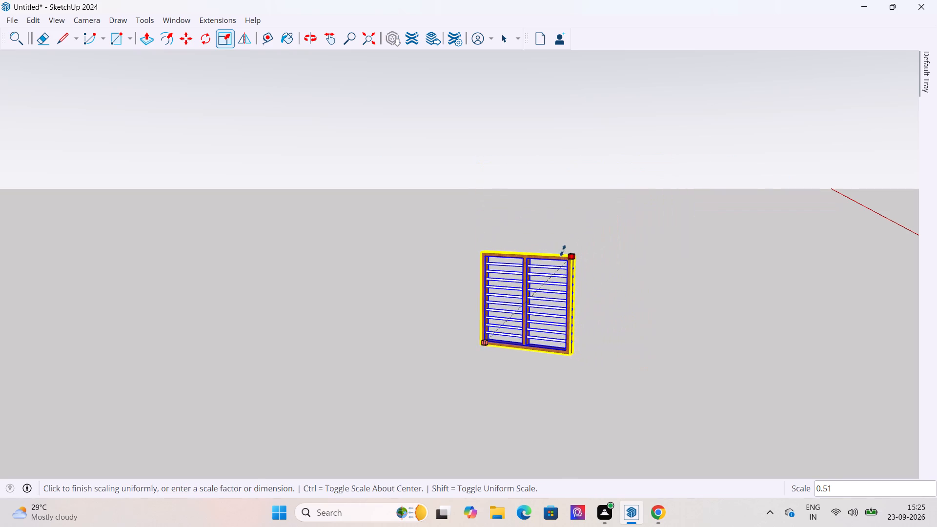
left_click_drag(563, 250, 562, 250)
Move the barred window by its bottom corner into the lower left corner of the side wall's opening.
left_click(510, 32)
left_click_drag(595, 206, 588, 200)
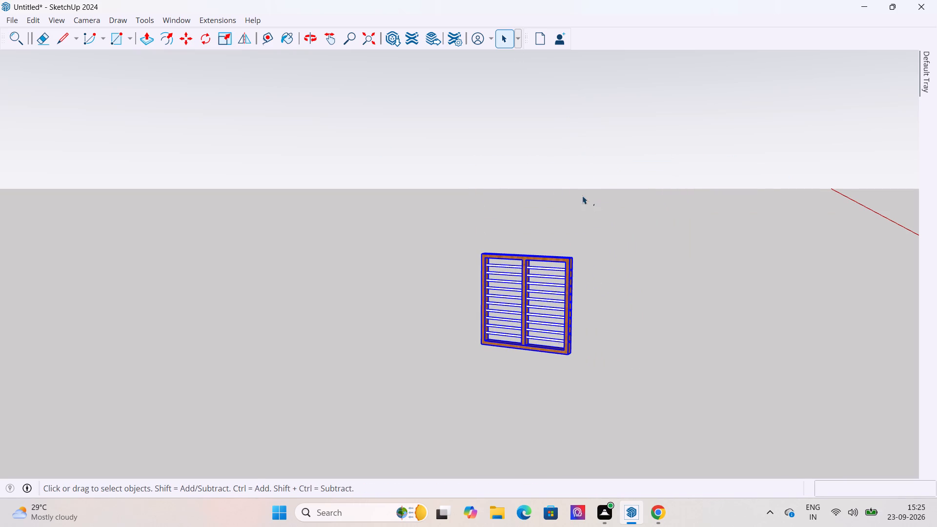
left_click_drag(617, 363, 429, 179)
left_click_drag(186, 40, 192, 44)
scroll(506, 337, "up", 2)
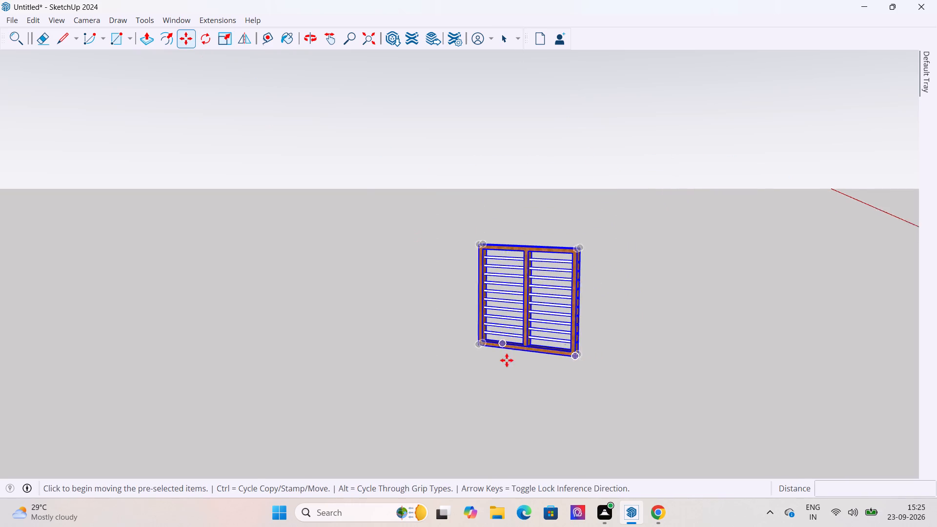
scroll(507, 360, "up", 8)
left_click(459, 330)
scroll(782, 263, "down", 8)
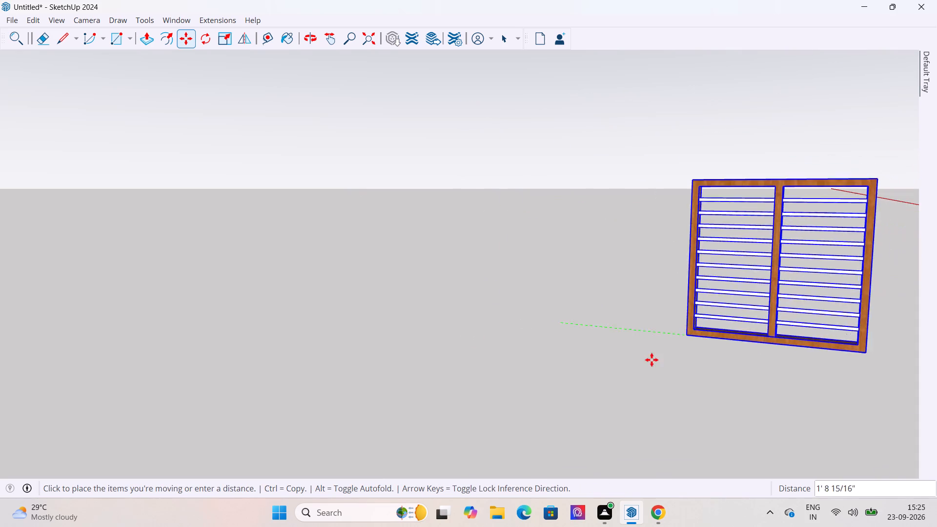
scroll(652, 360, "down", 20)
scroll(652, 360, "down", 13)
scroll(533, 345, "down", 6)
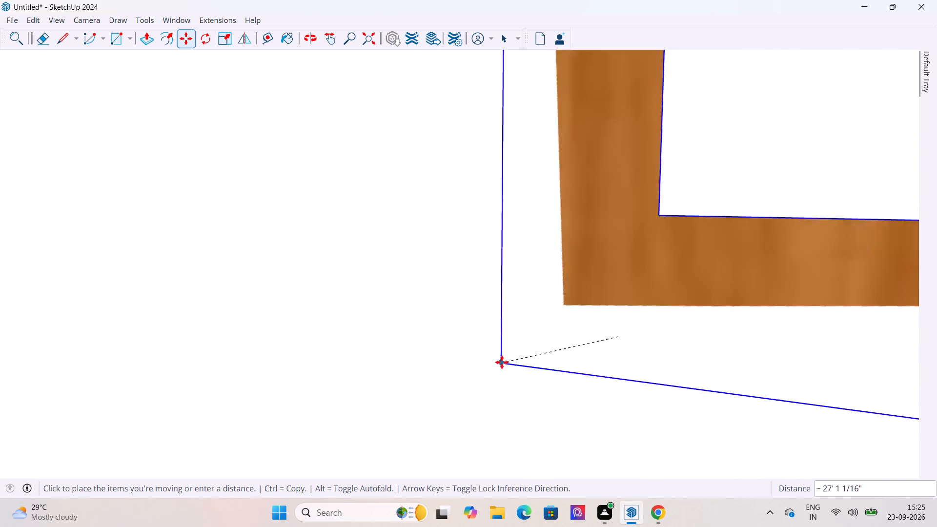
scroll(502, 362, "down", 20)
scroll(502, 362, "down", 15)
scroll(181, 336, "up", 5)
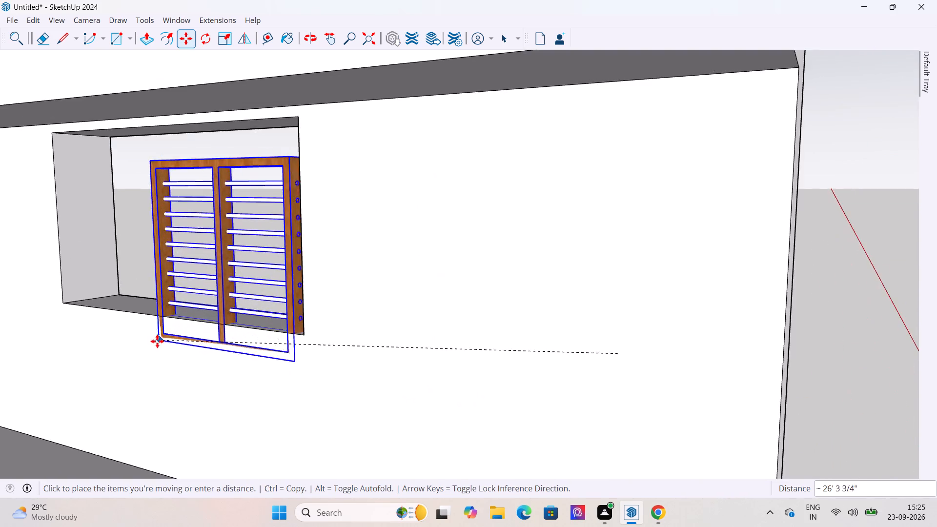
scroll(157, 341, "up", 5)
middle_click_drag(193, 379, 236, 439)
scroll(250, 429, "down", 7)
scroll(159, 345, "down", 5)
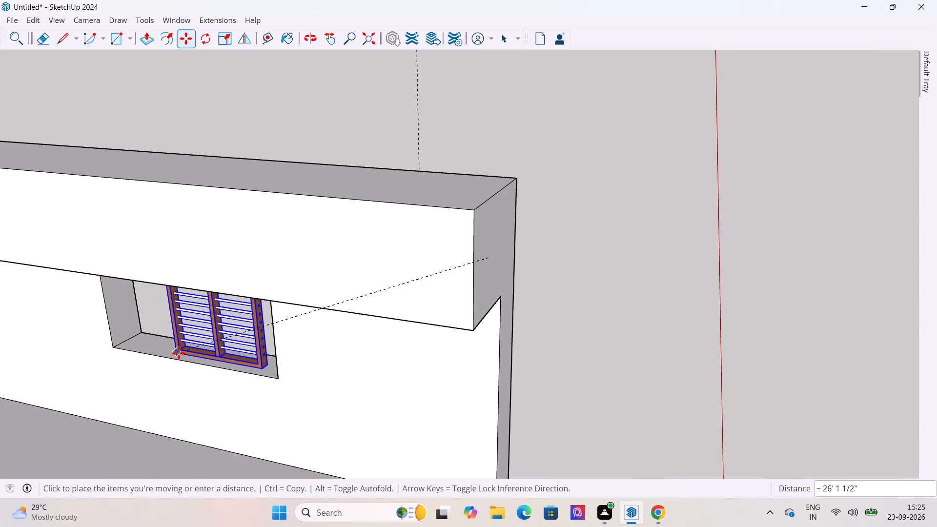
middle_click_drag(179, 353, 91, 307)
scroll(138, 312, "up", 12)
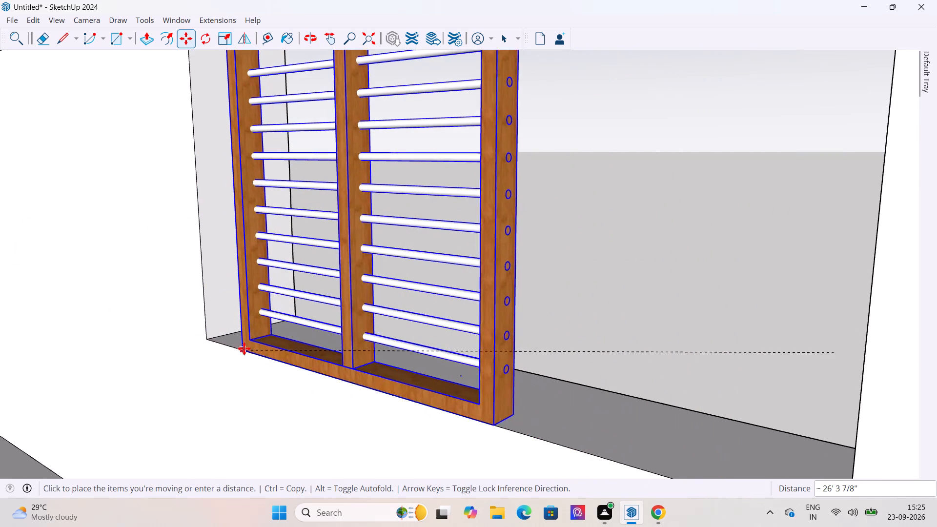
middle_click_drag(237, 329, 326, 348)
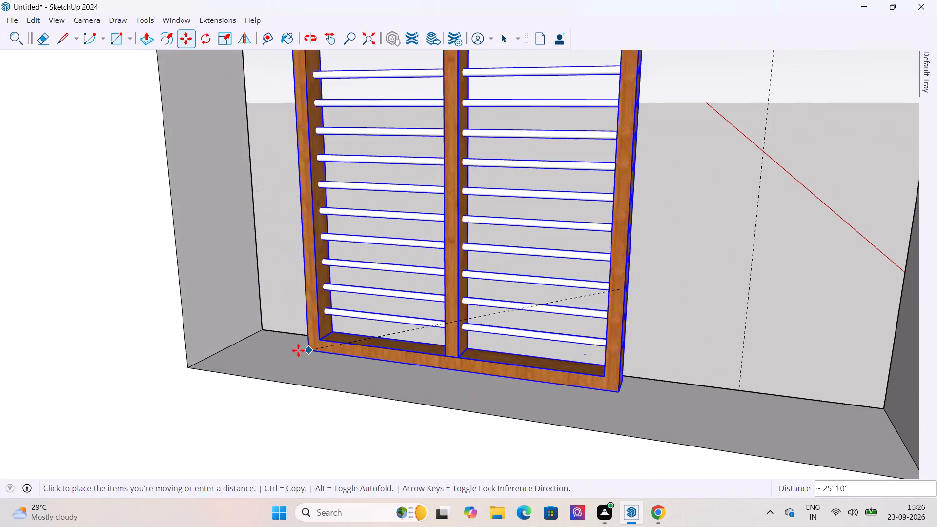
left_click(210, 355)
Scale the barred window up uniformly by about 1.05 so it reaches the top of the side wall's opening.
scroll(139, 444, "down", 6)
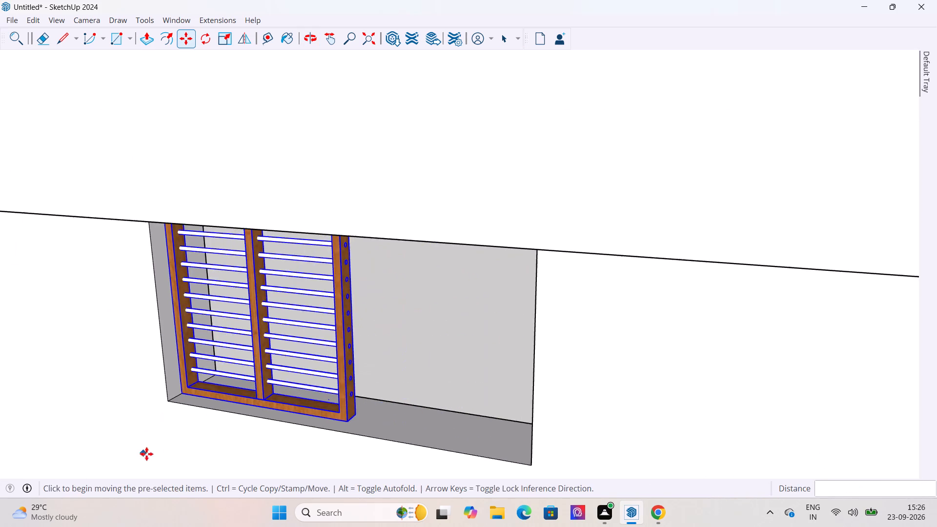
middle_click_drag(168, 444, 282, 343)
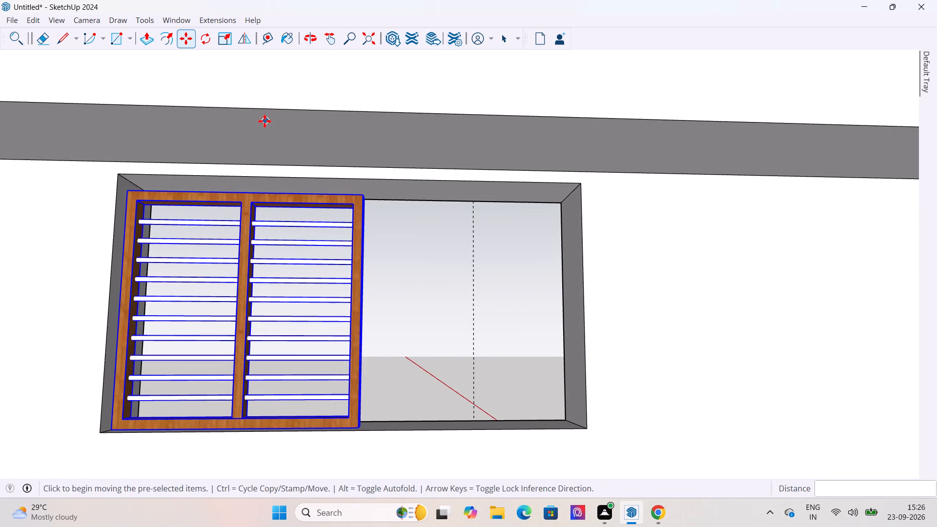
left_click(226, 39)
middle_click_drag(380, 342, 334, 298)
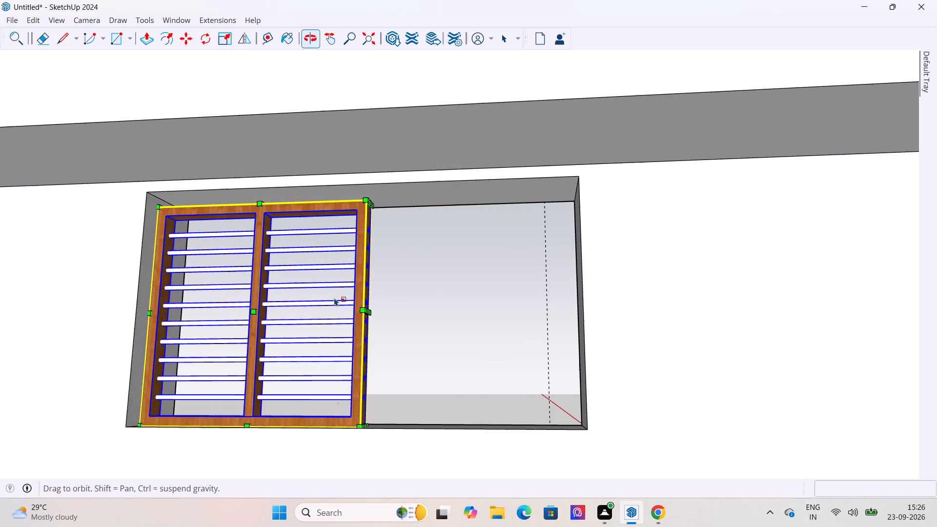
middle_click_drag(334, 298, 326, 321)
scroll(368, 245, "up", 9)
scroll(341, 331, "down", 6)
middle_click_drag(355, 327, 362, 340)
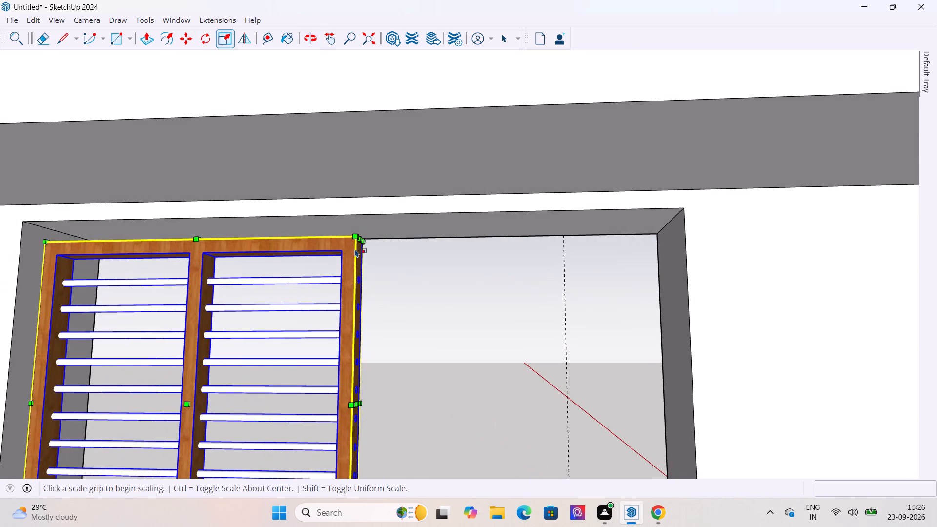
left_click_drag(353, 238, 373, 218)
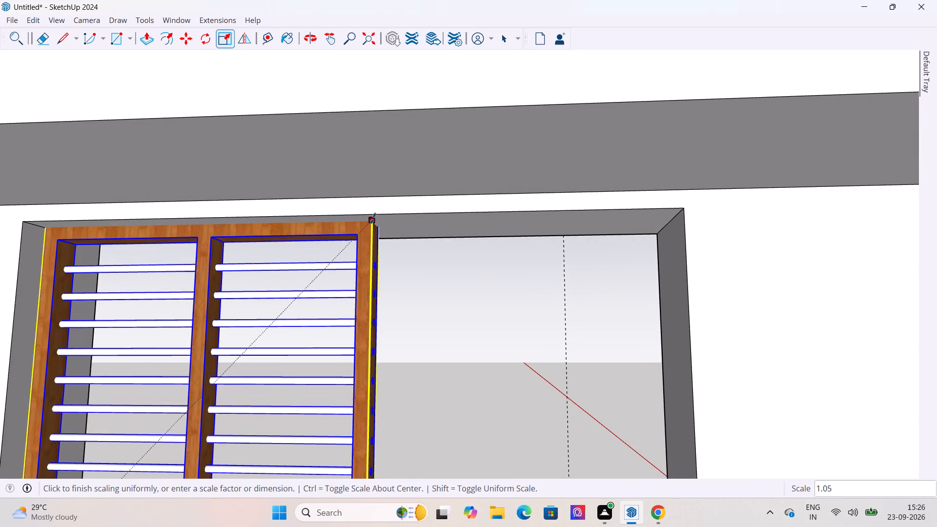
left_click_drag(373, 218, 374, 220)
Narrow the barred window along the green axis to about 0.85 of its width.
scroll(226, 334, "down", 5)
middle_click_drag(324, 362, 314, 394)
scroll(316, 399, "up", 5)
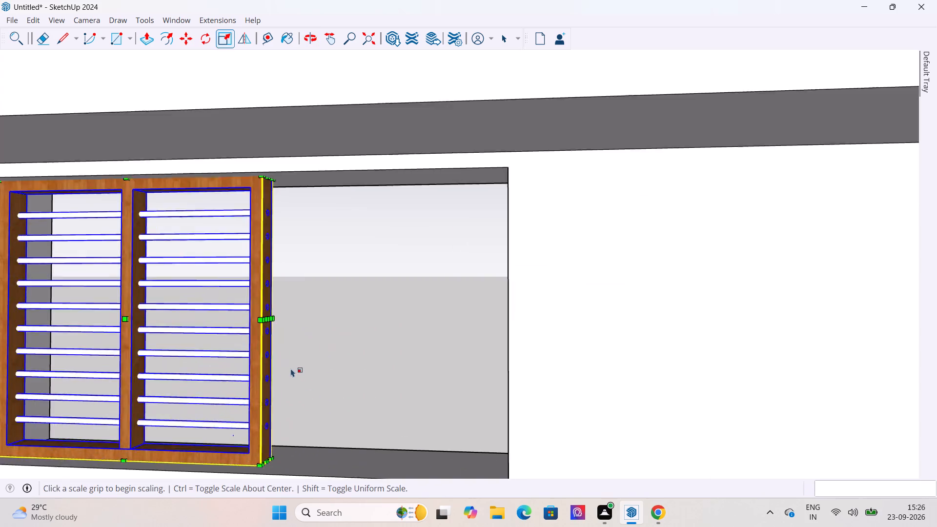
scroll(291, 368, "up", 4)
scroll(265, 334, "down", 7)
middle_click_drag(272, 355, 336, 366)
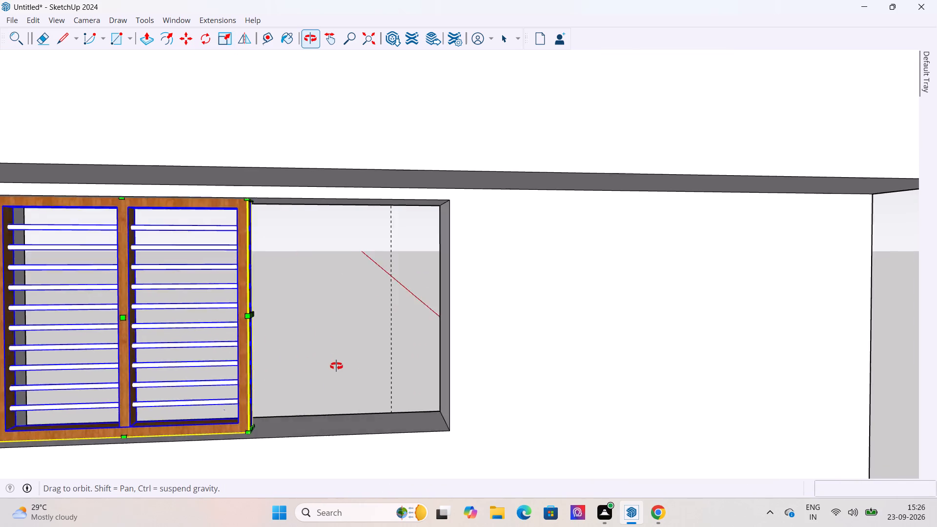
middle_click_drag(336, 366, 236, 372)
scroll(219, 311, "up", 4)
scroll(218, 311, "down", 3)
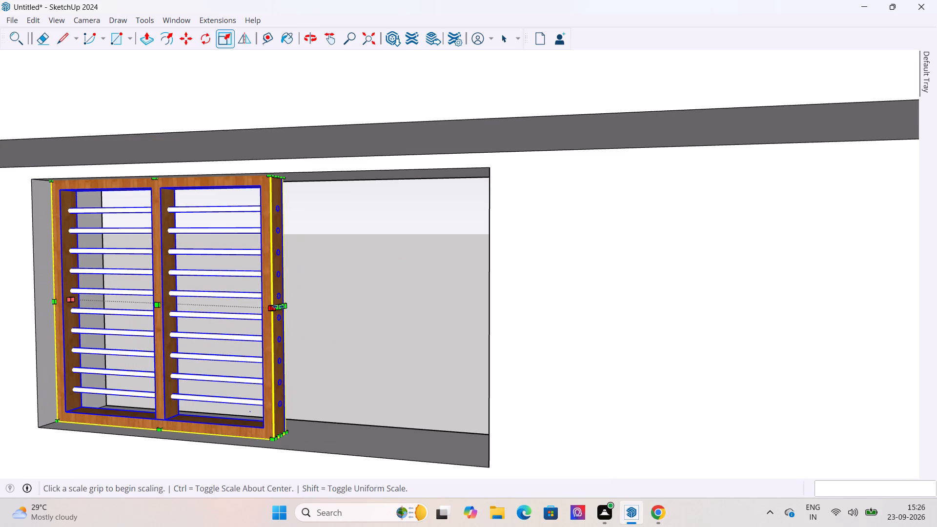
left_click_drag(278, 306, 243, 307)
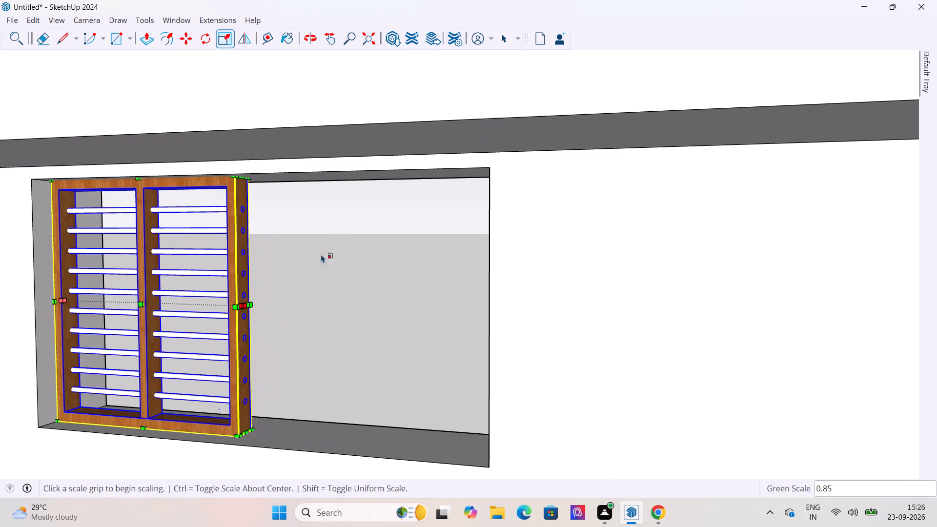
left_click(503, 34)
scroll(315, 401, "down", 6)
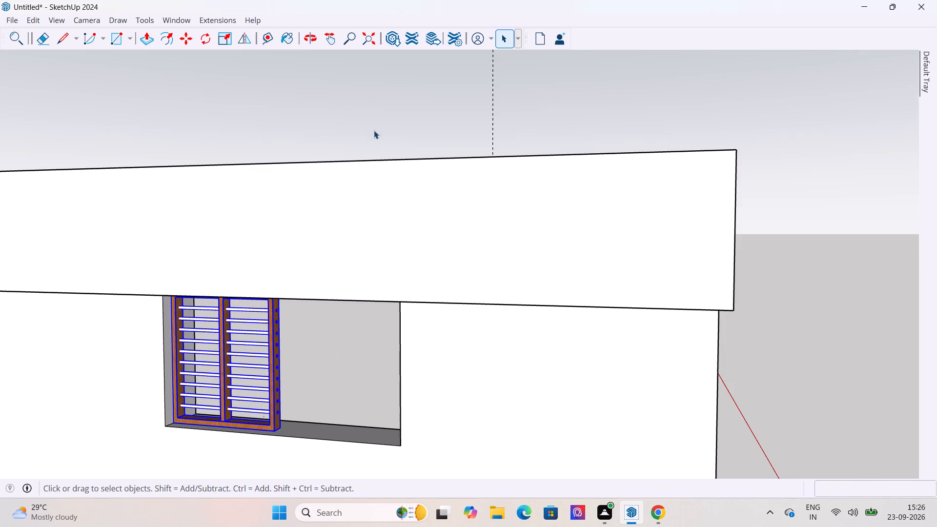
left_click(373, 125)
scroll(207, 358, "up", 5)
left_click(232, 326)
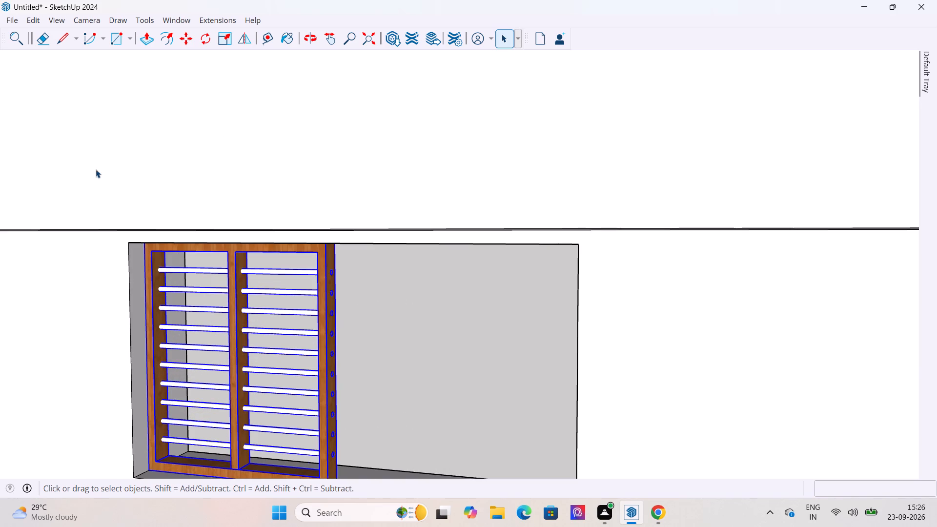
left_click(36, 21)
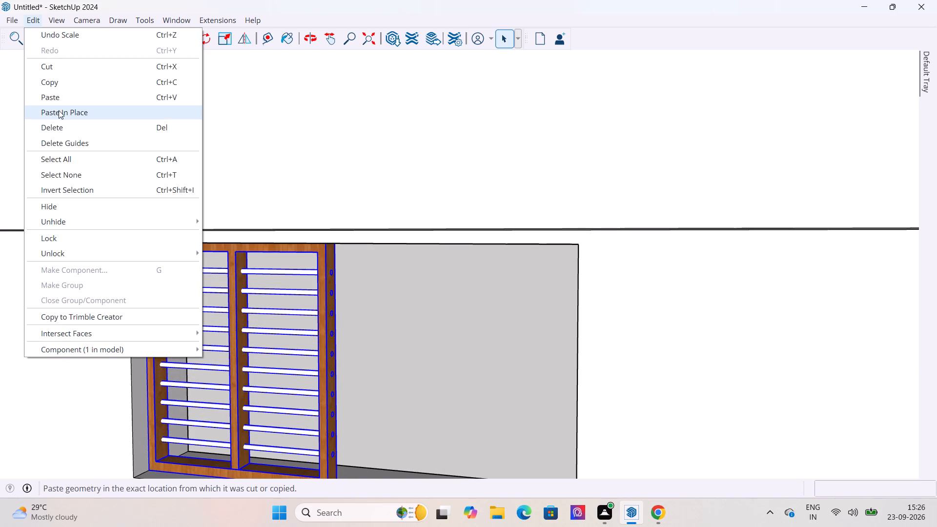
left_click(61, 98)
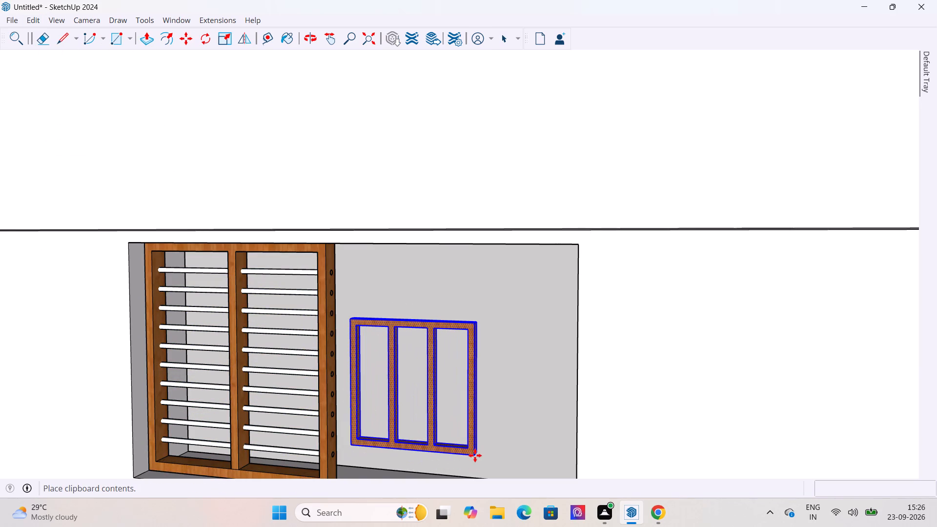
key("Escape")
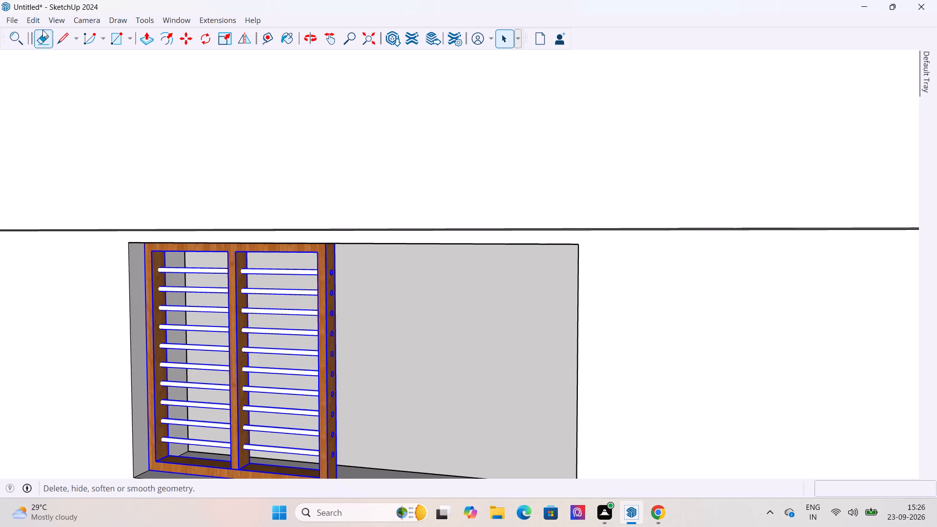
Copy the narrowed barred window and paste the copy directly beside it in the side wall's opening.
left_click(39, 16)
left_click(60, 83)
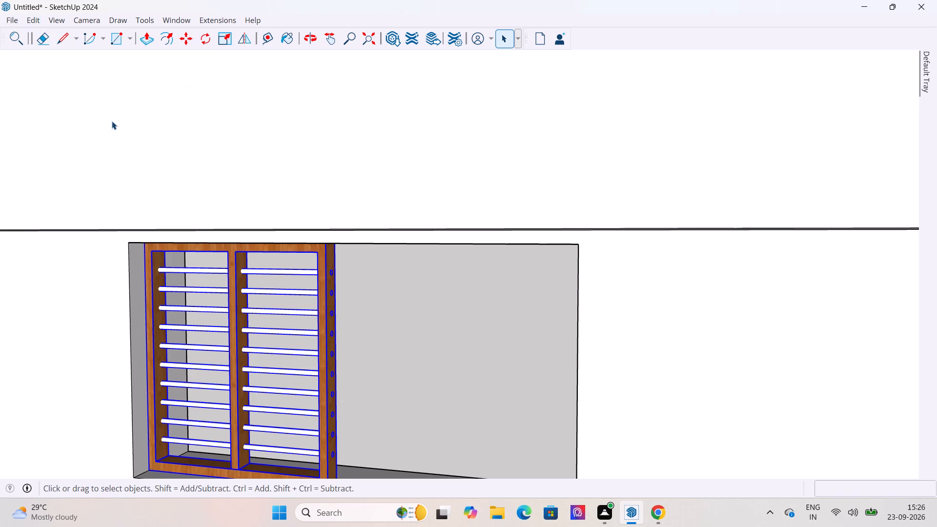
scroll(217, 478, "down", 18)
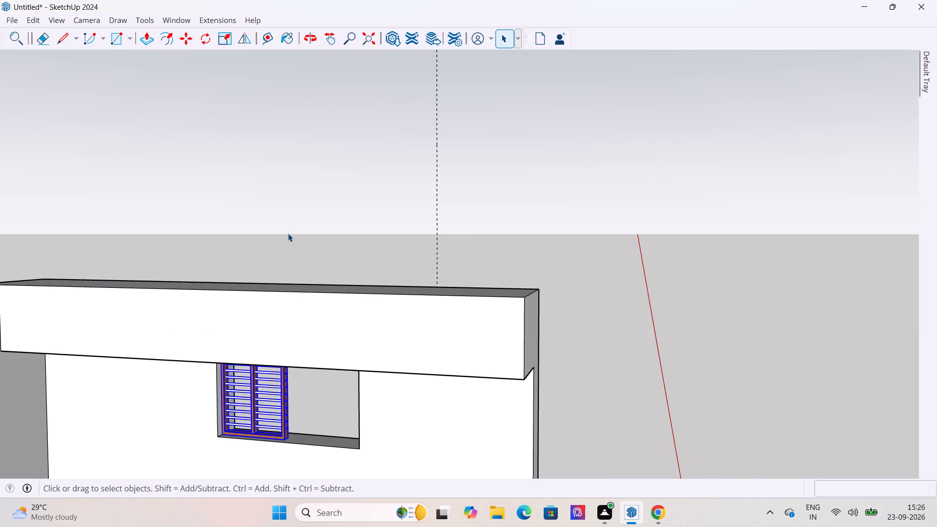
left_click(286, 247)
left_click(33, 19)
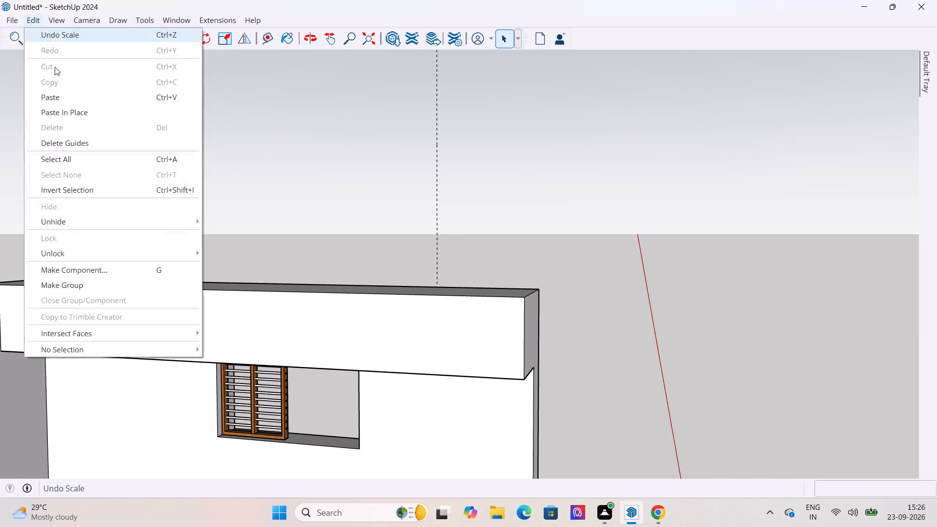
left_click(61, 95)
scroll(321, 437, "up", 2)
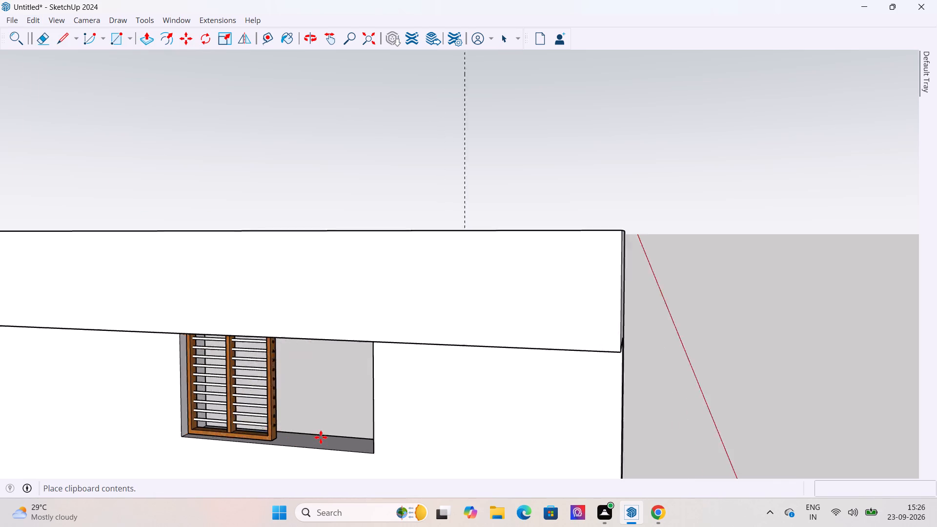
scroll(321, 437, "up", 10)
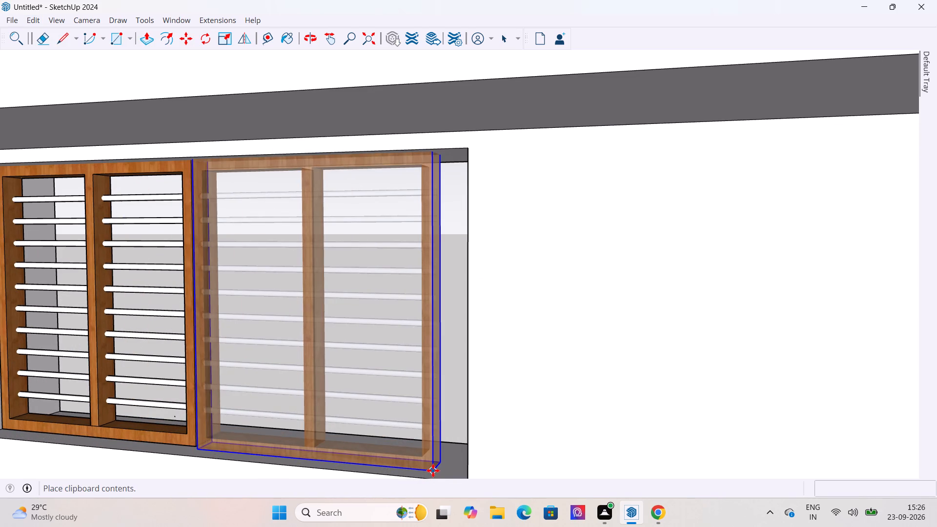
left_click(433, 470)
Widen the pasted barred window so it reaches the far edge of the side wall's opening.
middle_click_drag(202, 475, 309, 469)
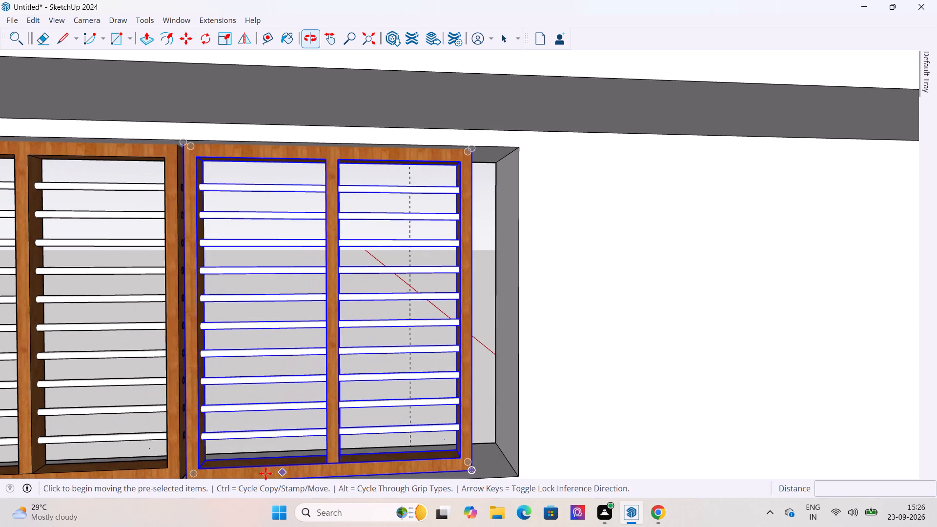
scroll(157, 475, "down", 4)
scroll(217, 390, "down", 6)
middle_click_drag(277, 415, 205, 417)
scroll(205, 417, "up", 10)
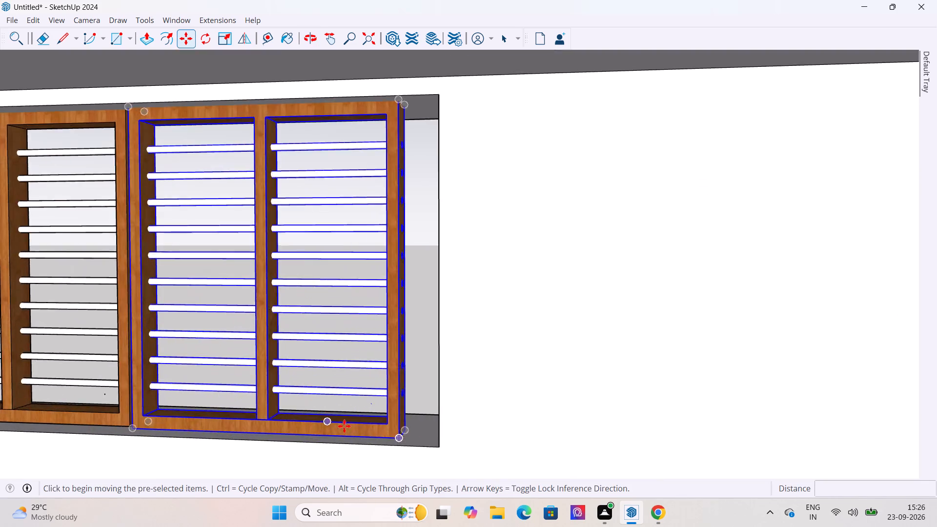
scroll(344, 426, "up", 5)
left_click(221, 36)
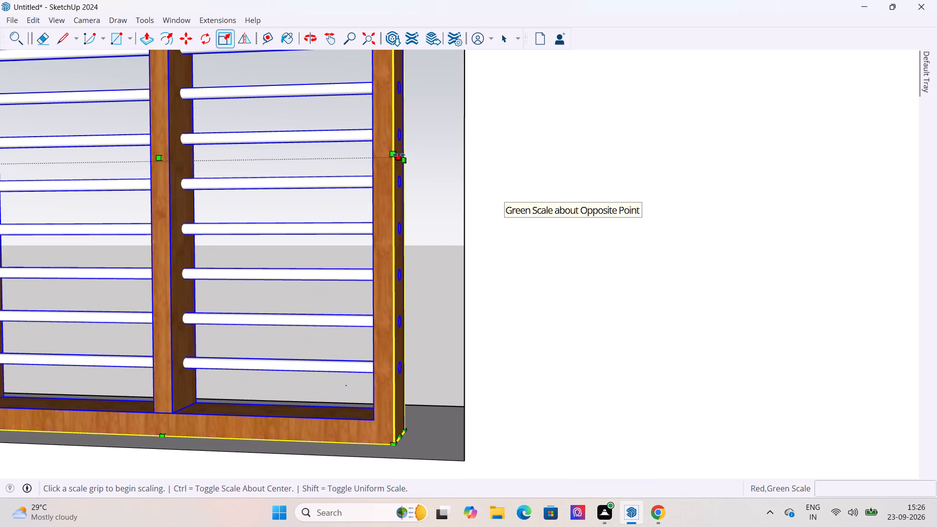
left_click_drag(399, 155, 465, 154)
scroll(370, 279, "down", 6)
middle_click_drag(367, 295, 369, 201)
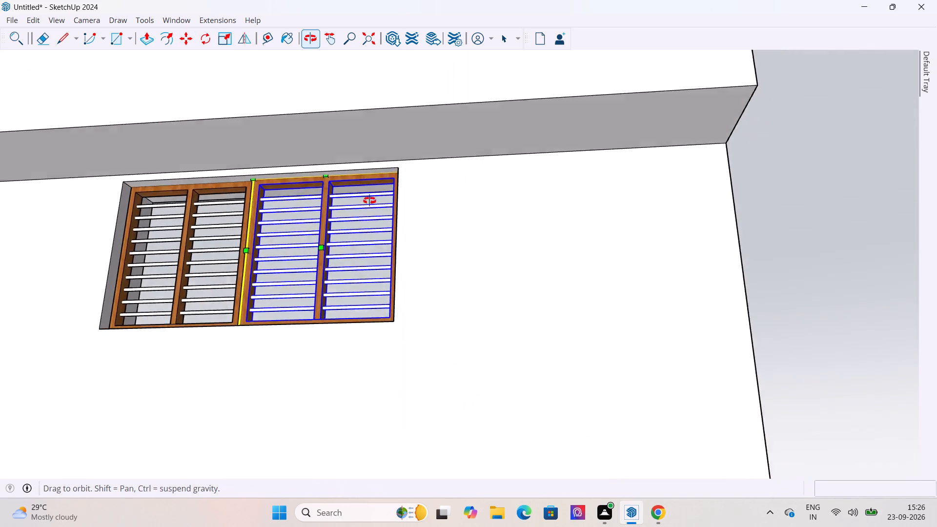
middle_click_drag(369, 201, 369, 198)
scroll(369, 198, "up", 9)
scroll(362, 203, "down", 3)
middle_click_drag(363, 206, 476, 250)
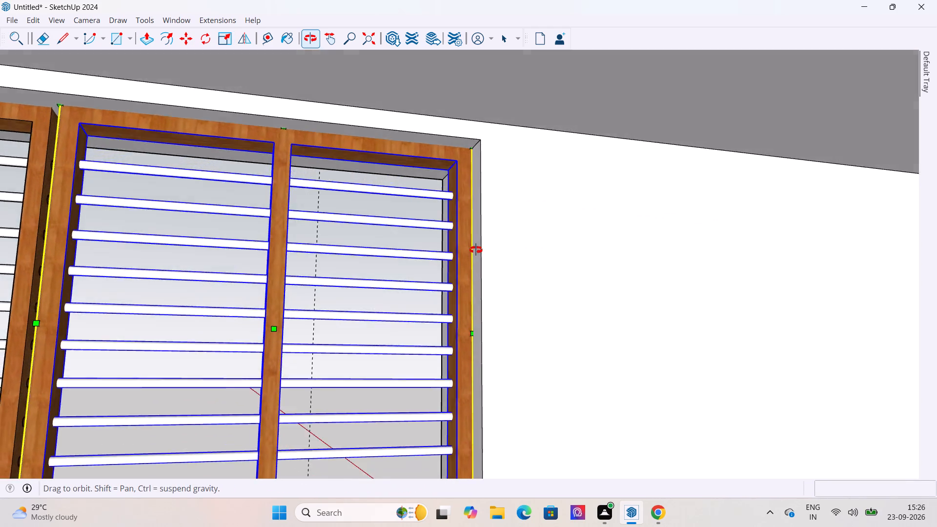
middle_click_drag(476, 250, 420, 286)
scroll(398, 185, "down", 6)
middle_click_drag(382, 218, 365, 254)
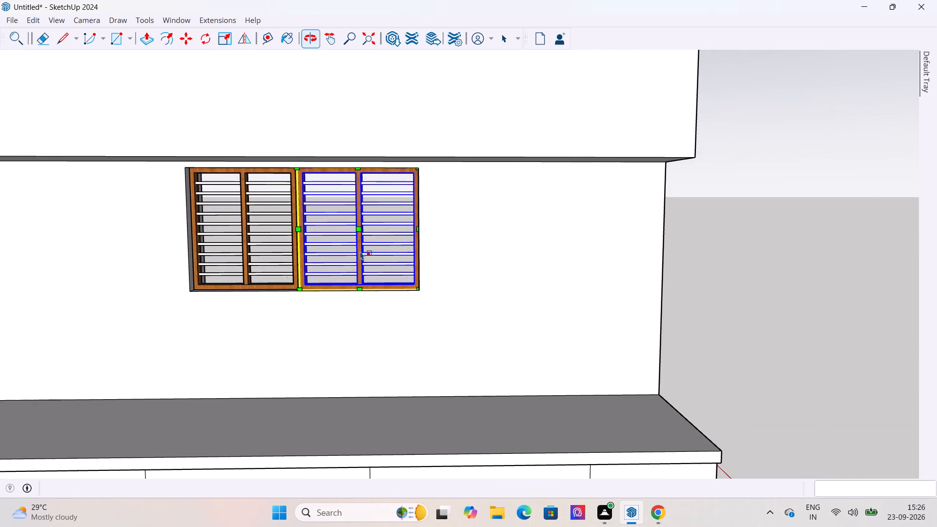
left_click(504, 37)
left_click(704, 269)
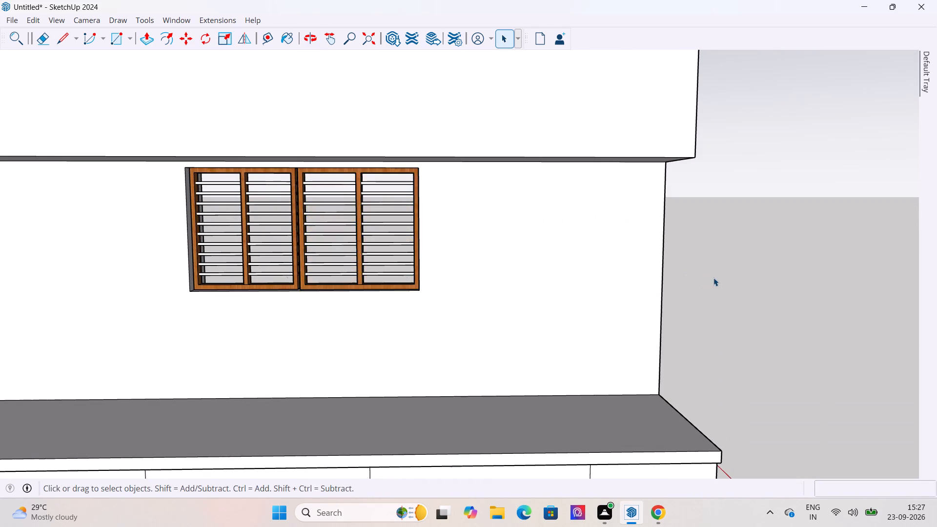
Examine how the windows sit in the side wall's and back wall's openings from inside the kitchen.
middle_click_drag(713, 277, 375, 272)
scroll(428, 212, "up", 8)
scroll(424, 225, "down", 3)
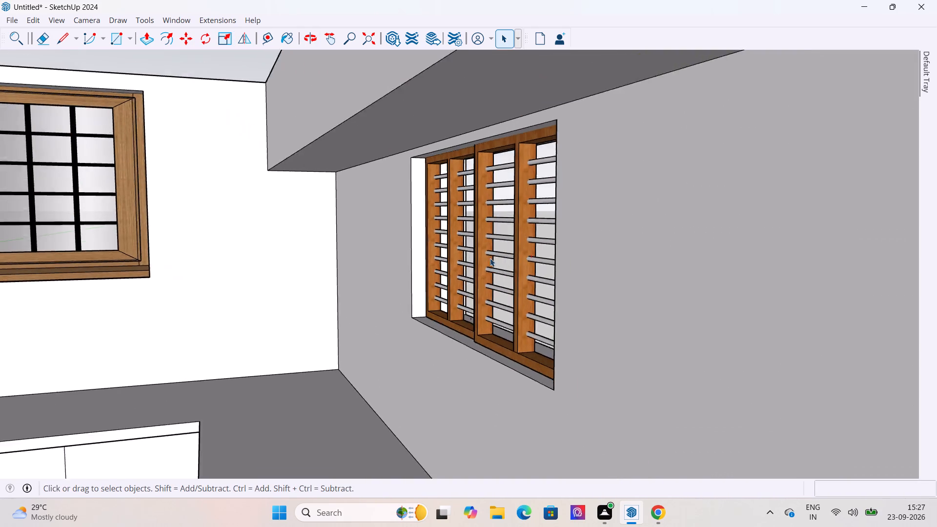
middle_click_drag(501, 258, 374, 273)
middle_click_drag(374, 273, 613, 250)
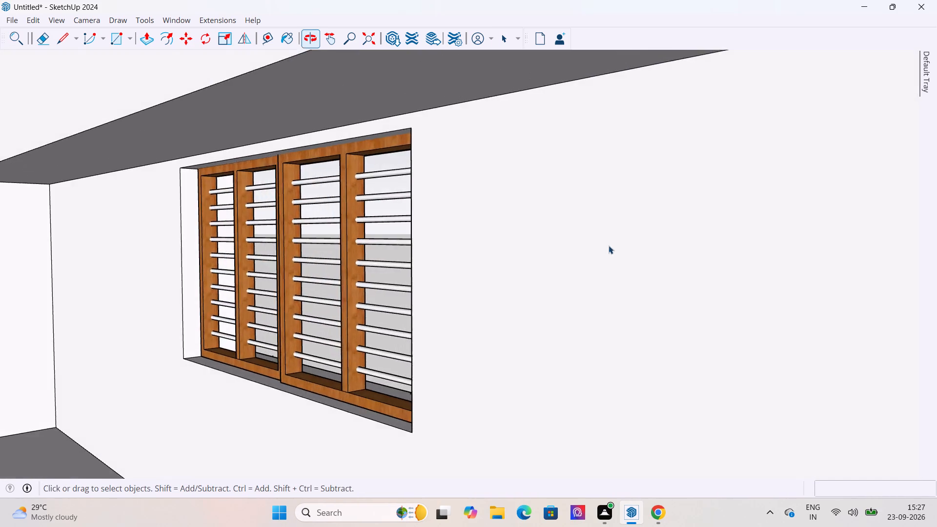
scroll(605, 243, "down", 7)
scroll(342, 258, "down", 7)
middle_click_drag(371, 291, 190, 277)
scroll(190, 284, "up", 10)
middle_click(223, 220)
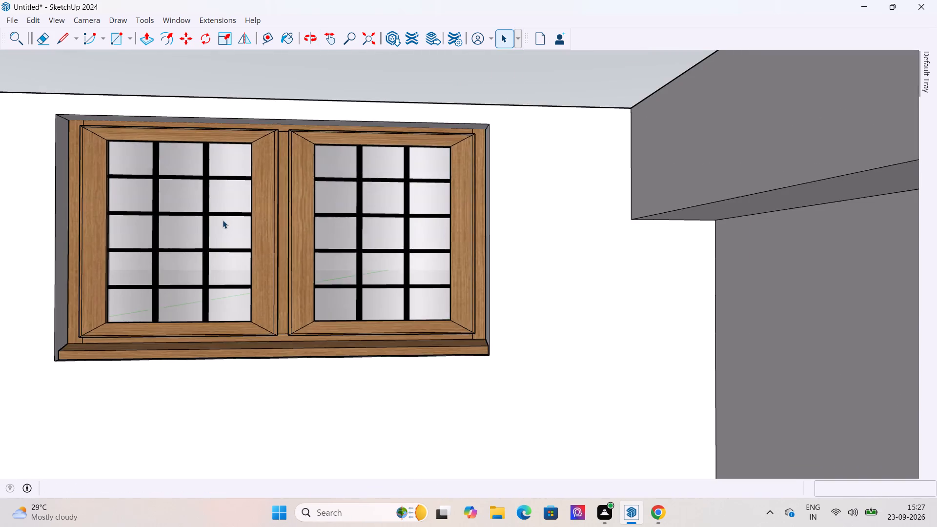
scroll(223, 220, "down", 6)
middle_click_drag(234, 242, 441, 284)
scroll(273, 288, "down", 5)
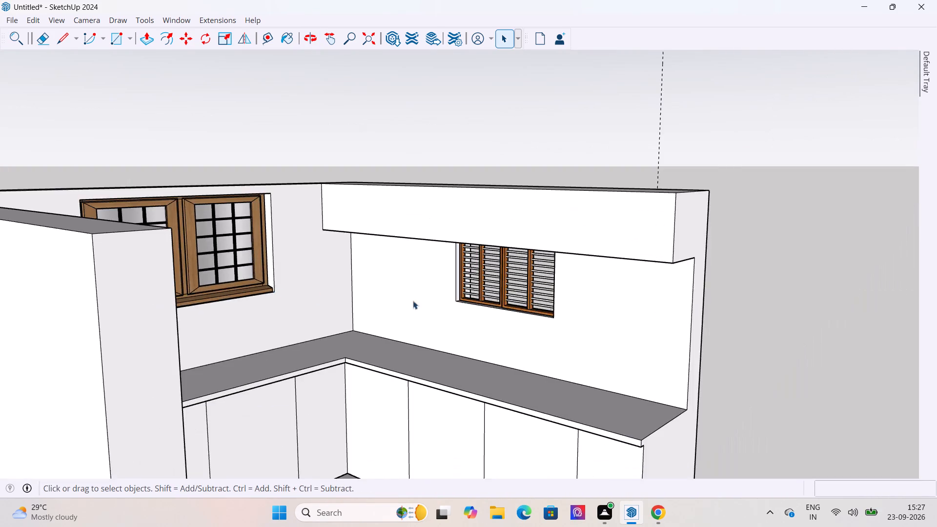
scroll(669, 286, "up", 7)
scroll(399, 256, "down", 6)
scroll(84, 176, "up", 5)
middle_click_drag(179, 222, 107, 227)
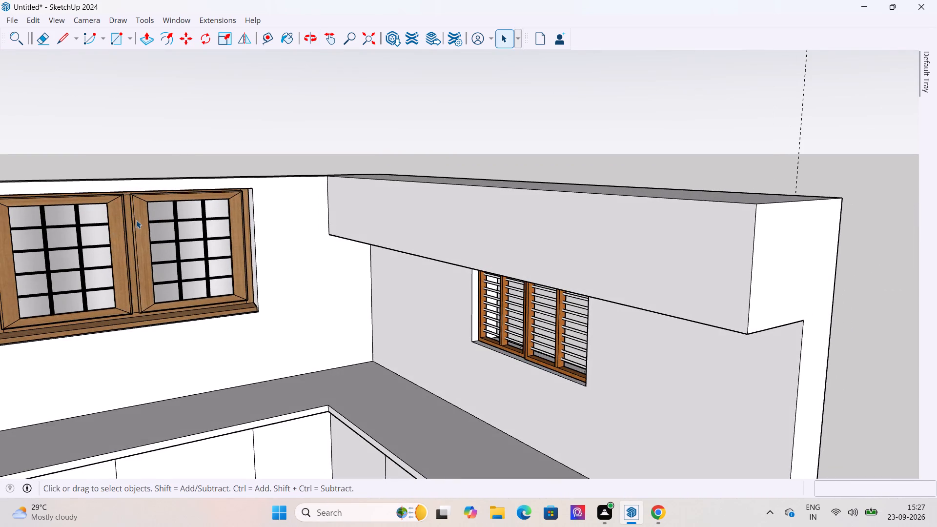
Scale the back wall's gridded window from its top edge to about -1.11 along green and 0.55 along blue.
left_click(136, 220)
middle_click_drag(224, 251, 157, 242)
left_click(221, 38)
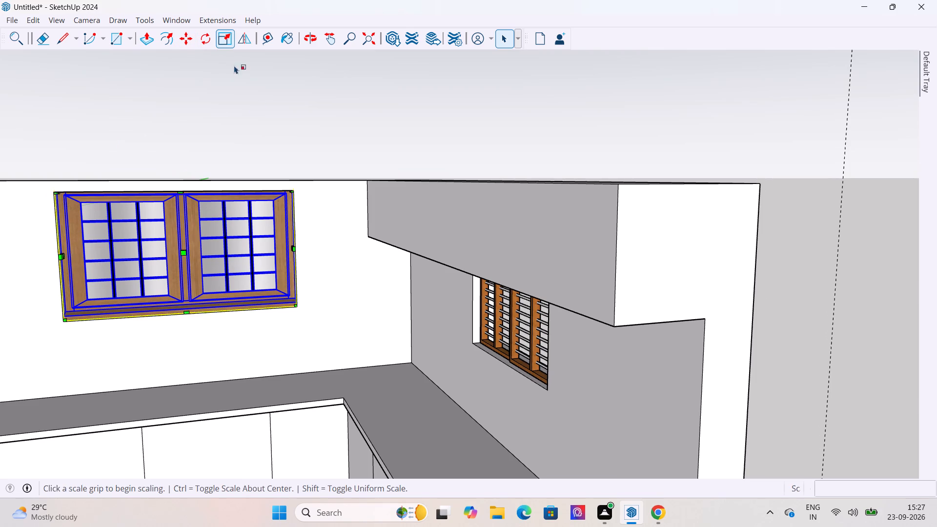
scroll(248, 163, "up", 9)
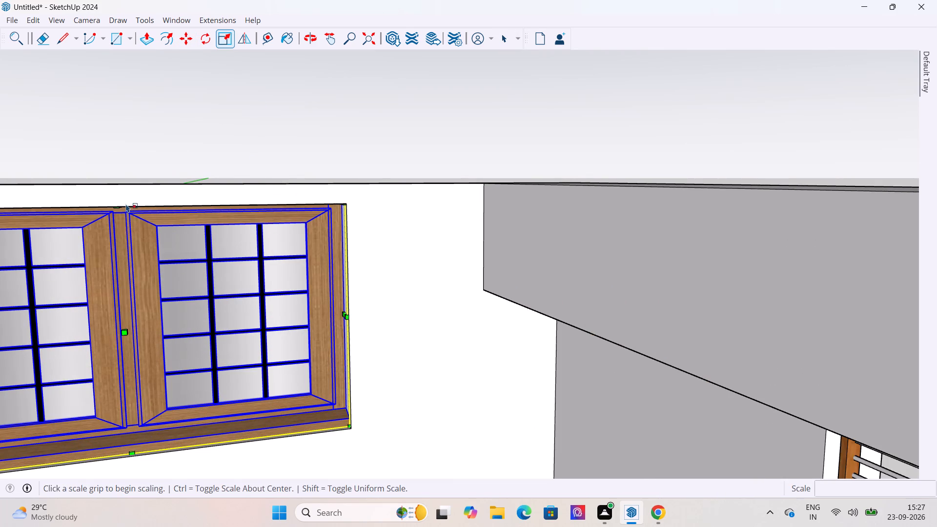
left_click_drag(121, 203, 131, 273)
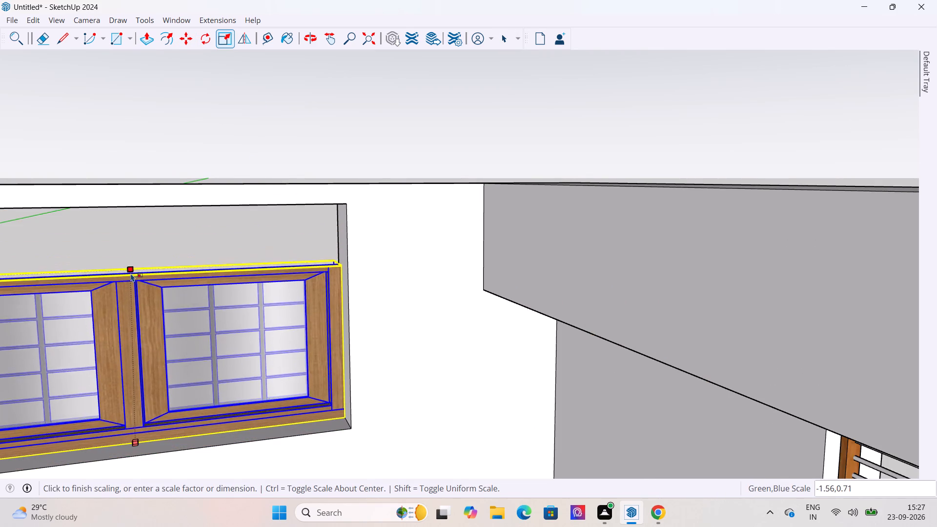
left_click_drag(131, 273, 131, 310)
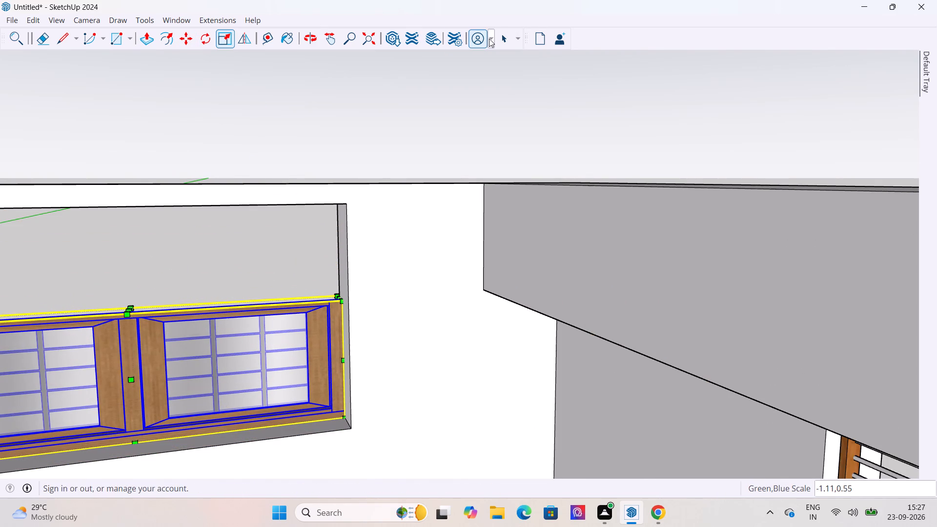
left_click(499, 37)
left_click(436, 76)
Copy the side wall's barred window nearest the room corner.
middle_click_drag(440, 95, 368, 84)
scroll(368, 84, "down", 14)
scroll(273, 141, "up", 8)
scroll(290, 175, "down", 5)
middle_click_drag(304, 210, 422, 243)
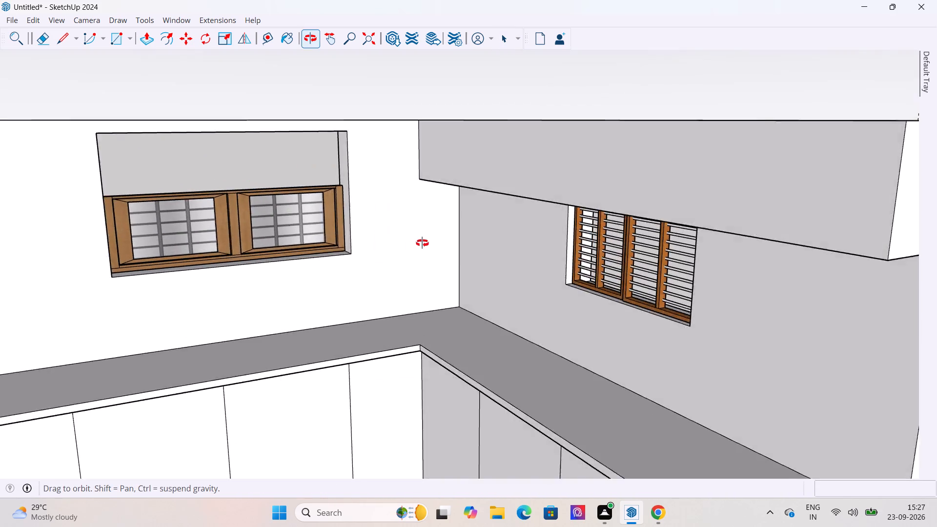
middle_click_drag(422, 243, 482, 230)
left_click(603, 221)
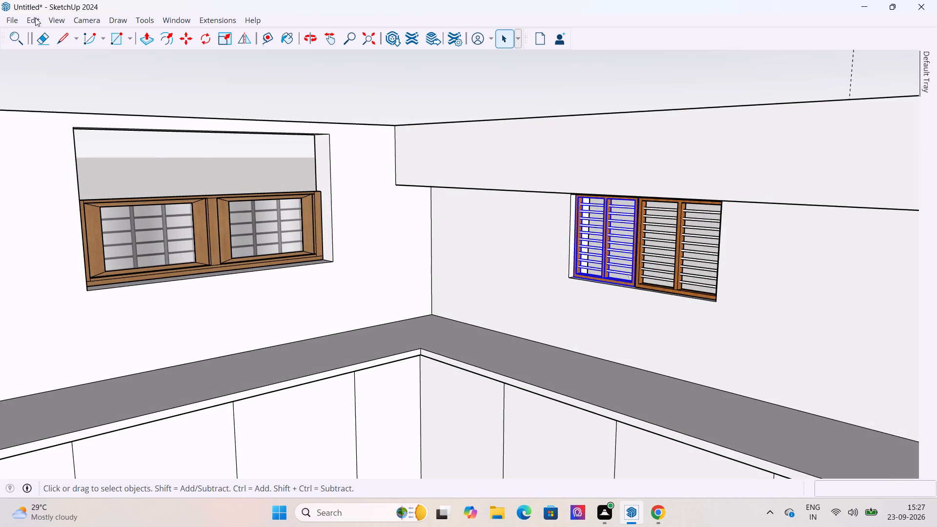
left_click(34, 18)
left_click(58, 92)
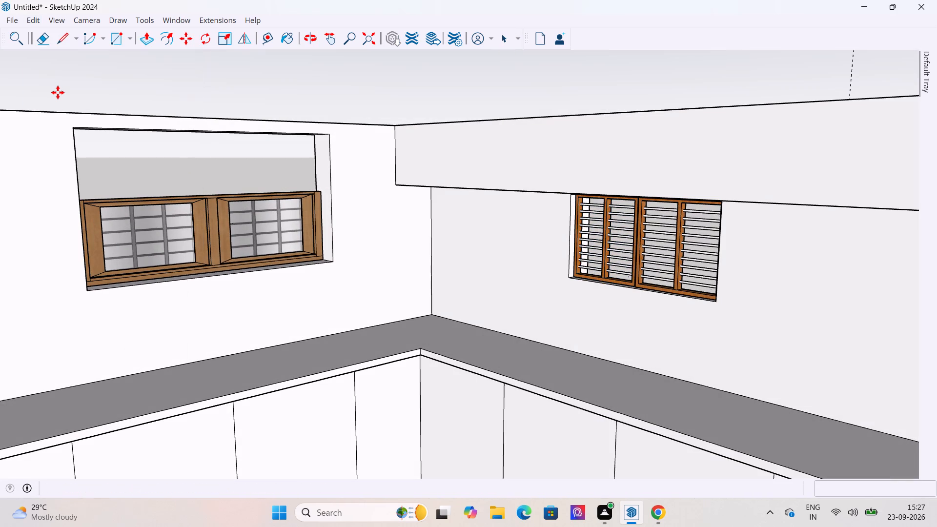
key("Escape")
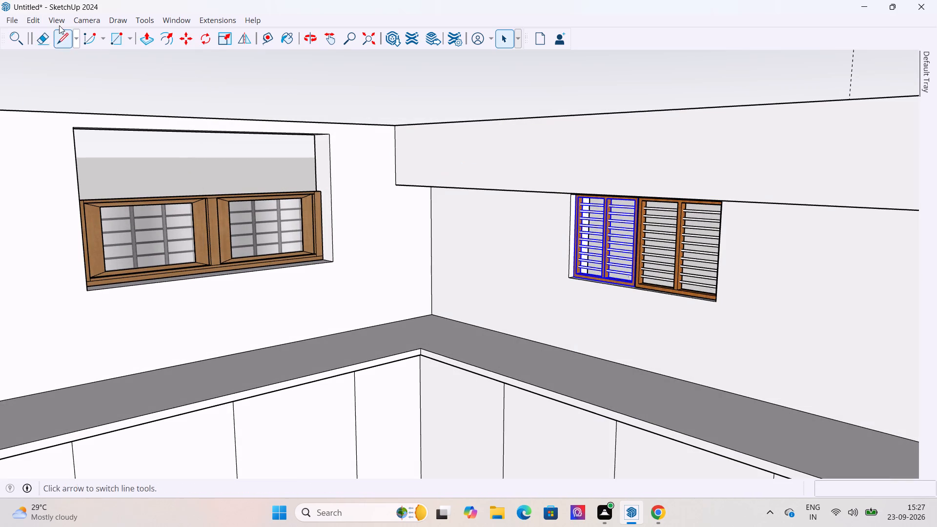
left_click(35, 15)
left_click(61, 83)
scroll(85, 223, "down", 6)
left_click(93, 116)
Paste the copied barred window onto the kitchen floor in front of the back wall's base units.
middle_click_drag(195, 224, 130, 180)
scroll(131, 182, "up", 4)
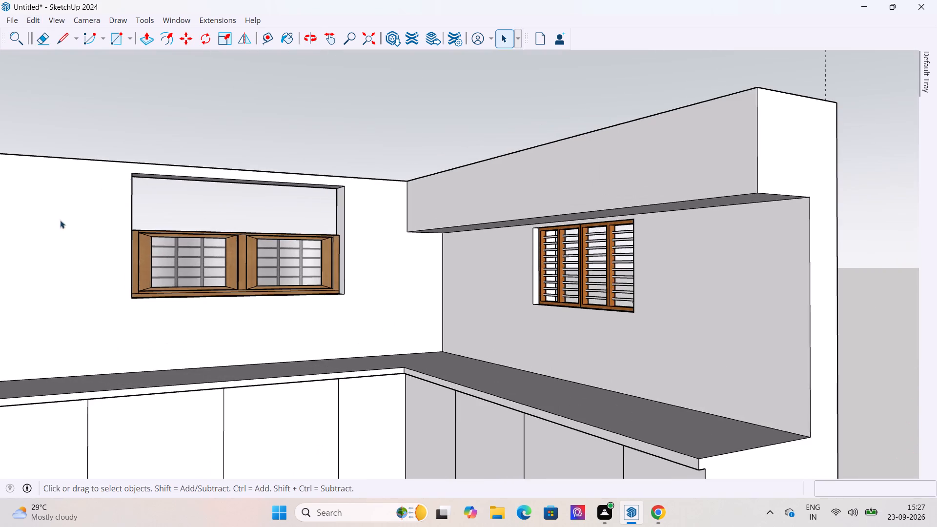
scroll(78, 264, "down", 4)
scroll(193, 243, "up", 1)
middle_click_drag(193, 243, 152, 286)
left_click(29, 20)
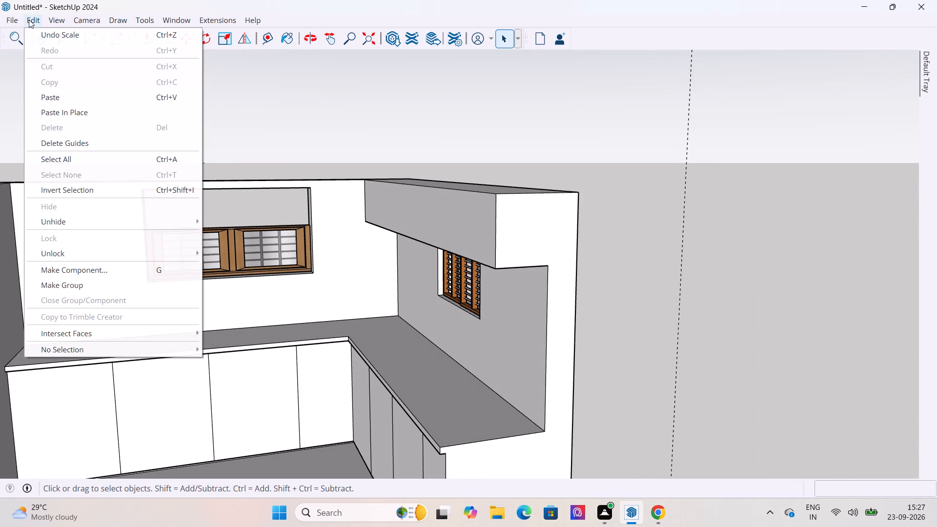
left_click(68, 100)
scroll(173, 210, "up", 10)
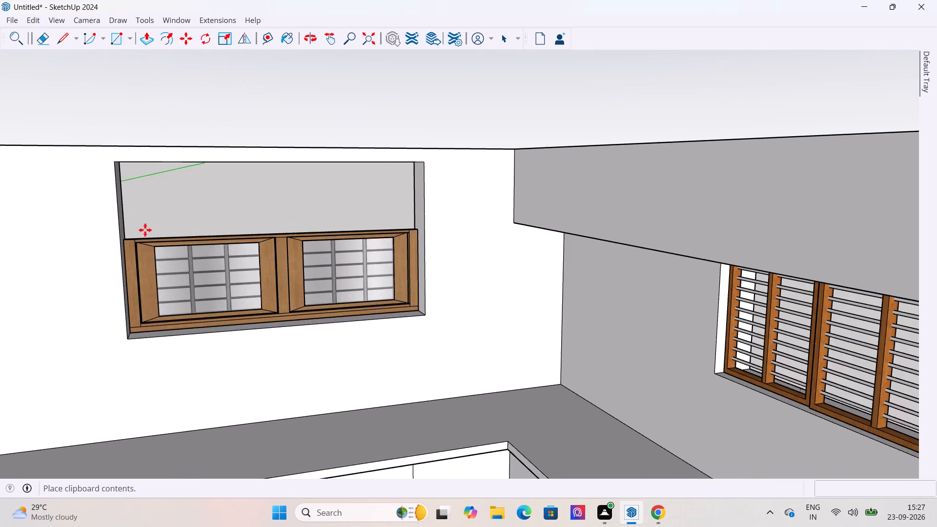
scroll(140, 232, "down", 14)
scroll(156, 350, "down", 6)
left_click(141, 431)
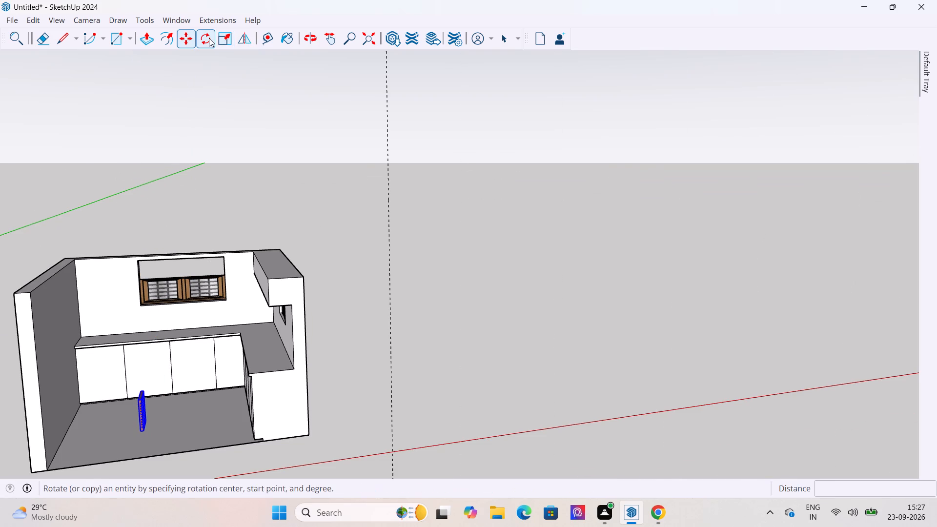
Rotate the pasted barred window about 90 degrees on the floor plane so it lies parallel to the back wall.
left_click(209, 38)
scroll(179, 420, "up", 6)
left_click(152, 426)
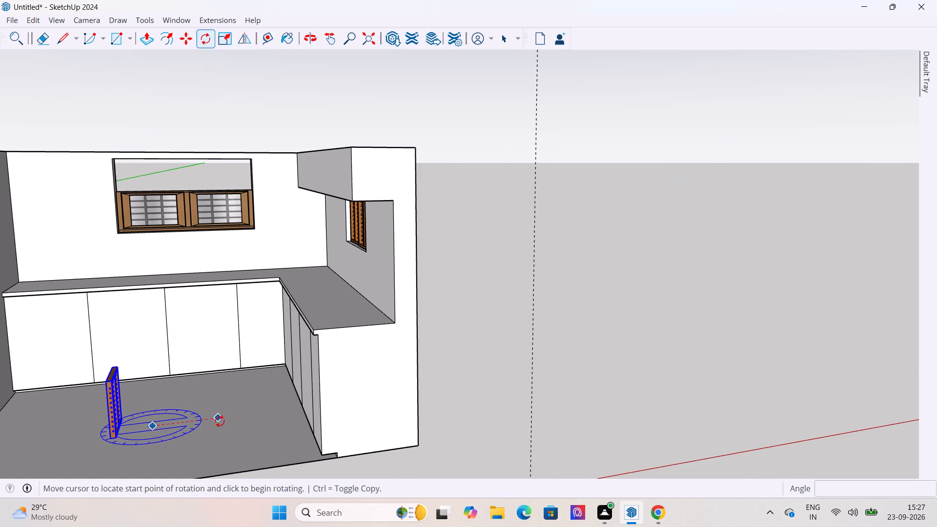
left_click(222, 417)
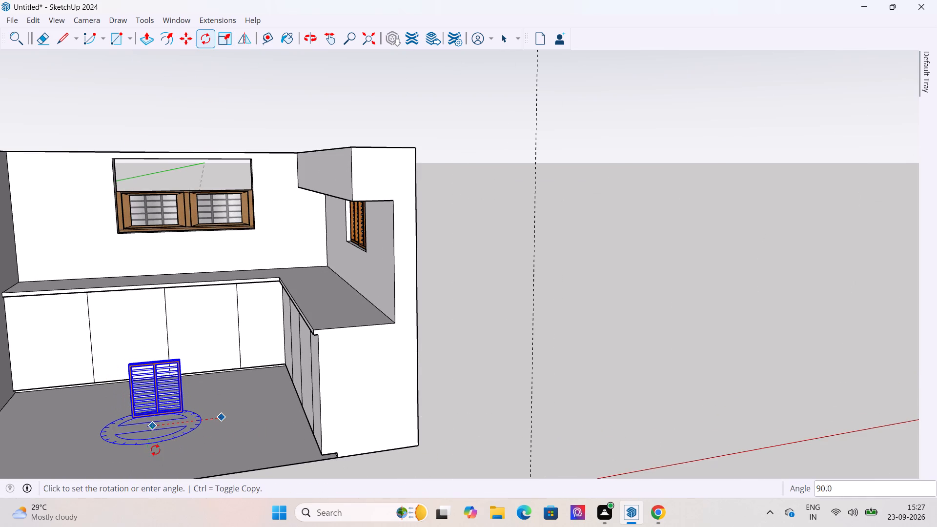
scroll(157, 458, "up", 5)
scroll(148, 328, "down", 5)
middle_click_drag(152, 404, 142, 453)
scroll(163, 418, "up", 11)
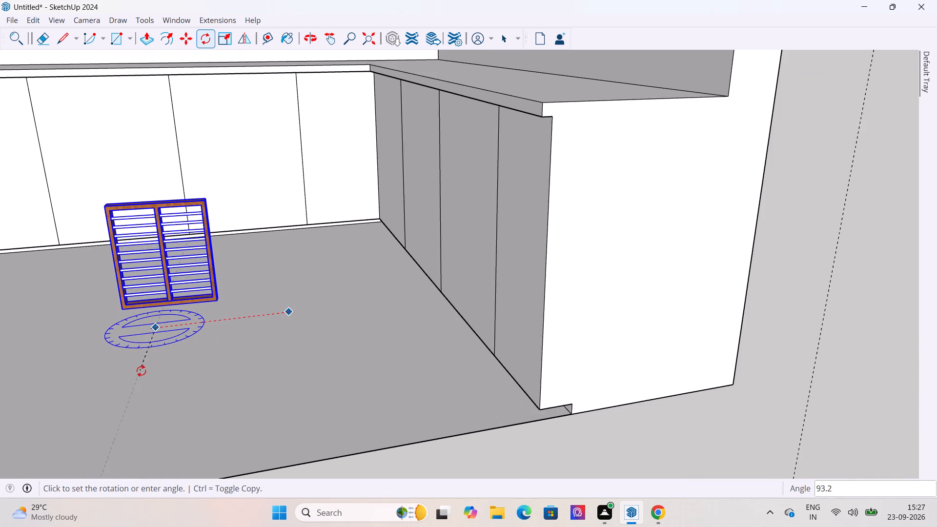
left_click(147, 375)
middle_click_drag(192, 400, 212, 330)
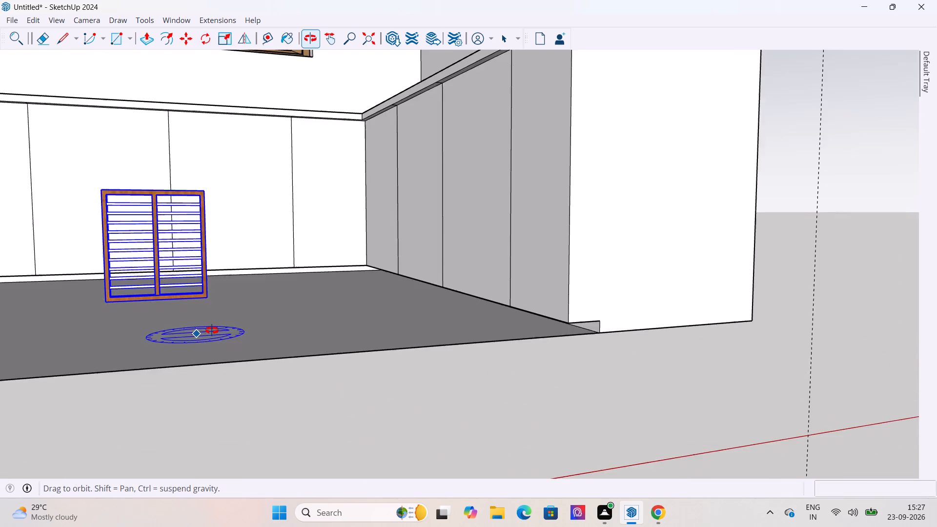
middle_click_drag(212, 330, 204, 393)
scroll(200, 368, "down", 6)
Move the rotated barred window by its lower corner about 11' 2 3/8" onto the gridded window's top outer corner in the back wall opening.
left_click(189, 39)
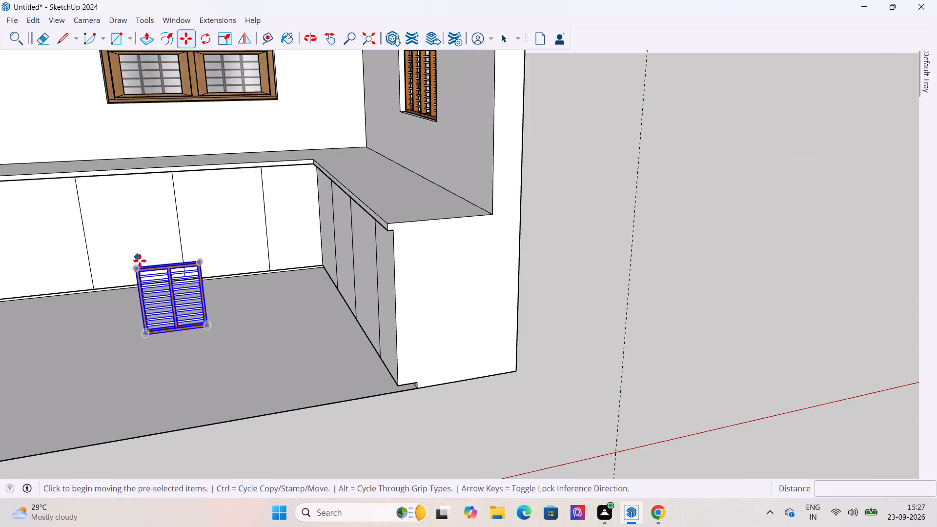
scroll(139, 258, "up", 12)
left_click_drag(95, 385, 122, 379)
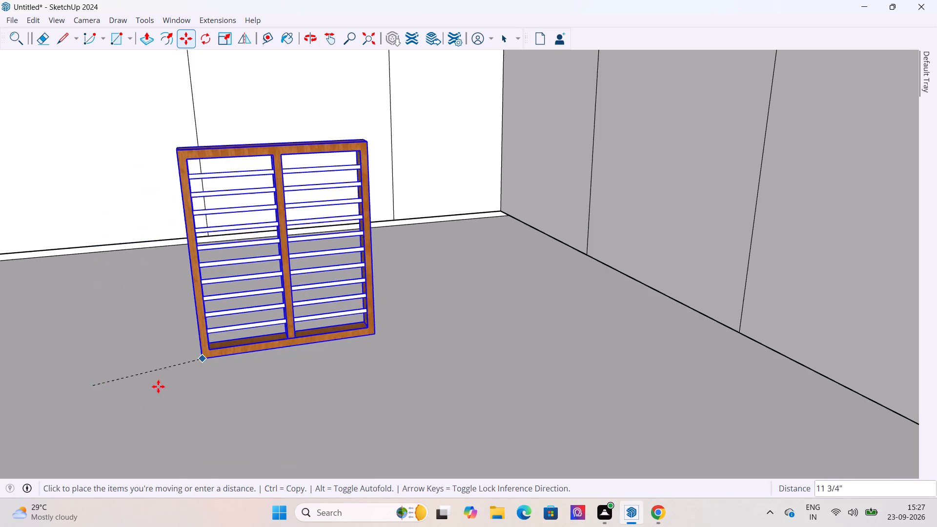
scroll(36, 449, "down", 20)
scroll(36, 449, "down", 4)
scroll(106, 191, "up", 20)
scroll(106, 191, "up", 4)
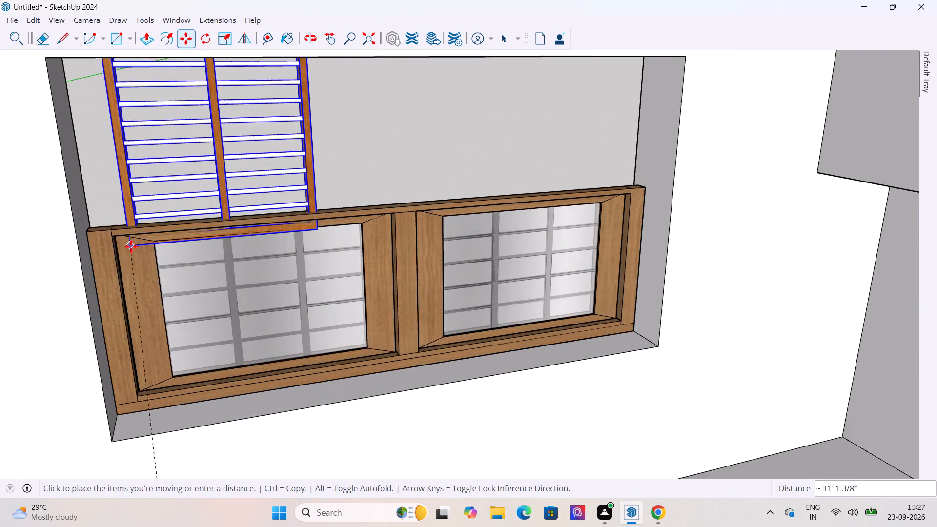
middle_click_drag(99, 228, 9, 278)
scroll(87, 226, "up", 11)
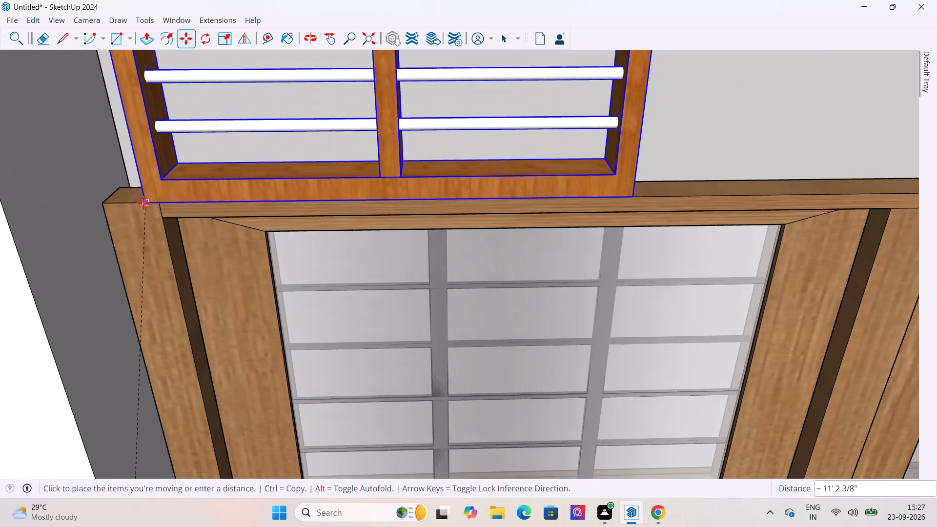
left_click_drag(106, 200, 103, 218)
scroll(77, 331, "down", 15)
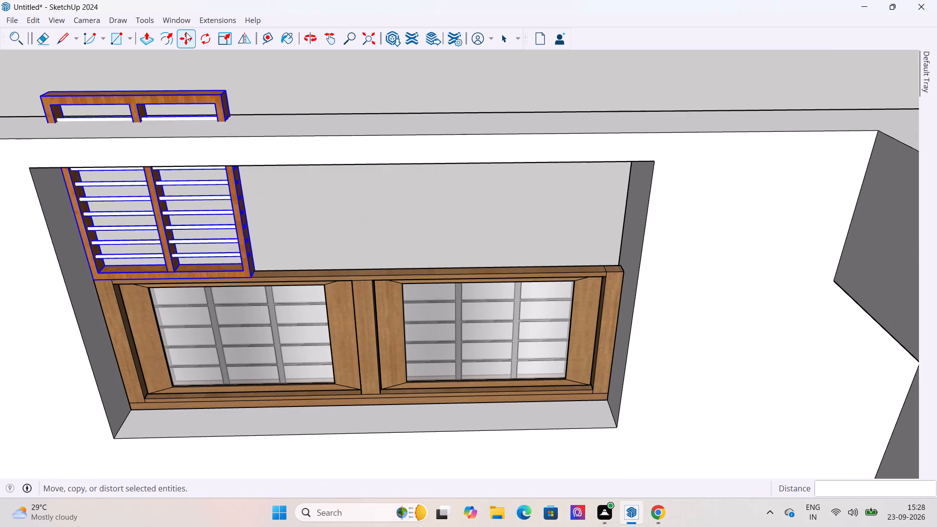
Scale the barred window uniformly to about 0.65, and fine-tune it so its top meets the top of the back wall opening.
left_click(226, 36)
left_click_drag(218, 93, 214, 152)
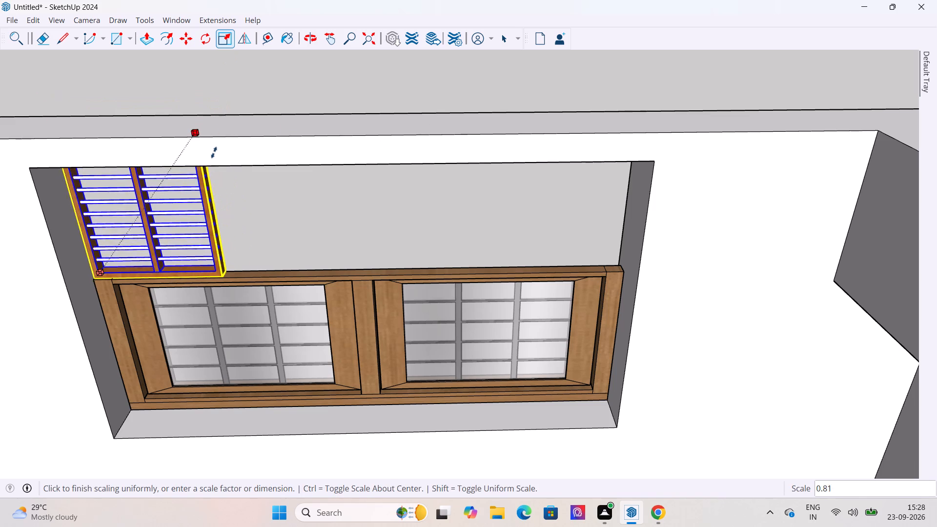
left_click_drag(214, 152, 195, 181)
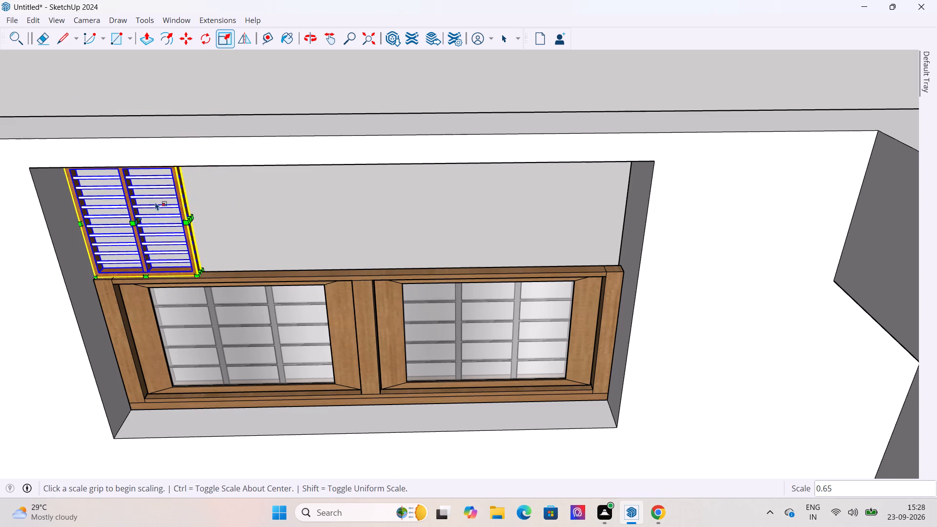
middle_click_drag(125, 164, 196, 77)
scroll(140, 161, "up", 5)
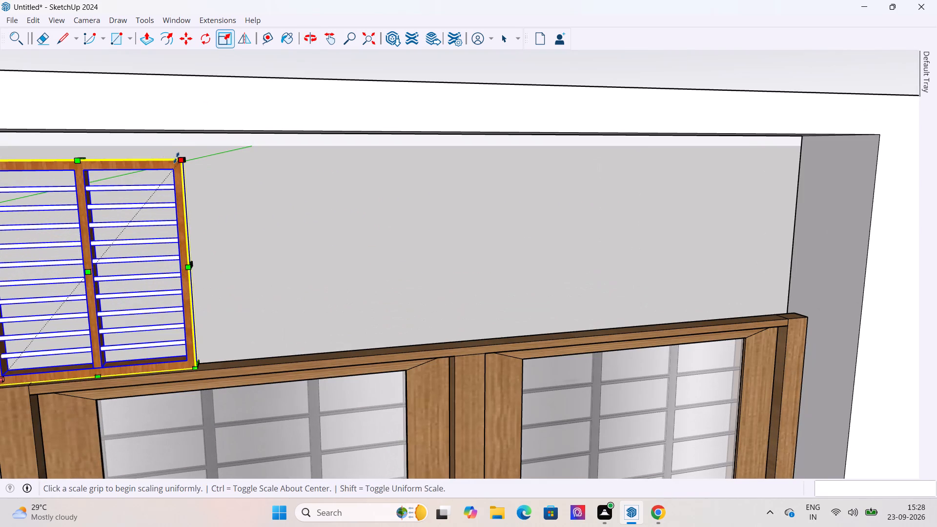
left_click_drag(177, 158, 221, 140)
middle_click_drag(223, 160, 148, 156)
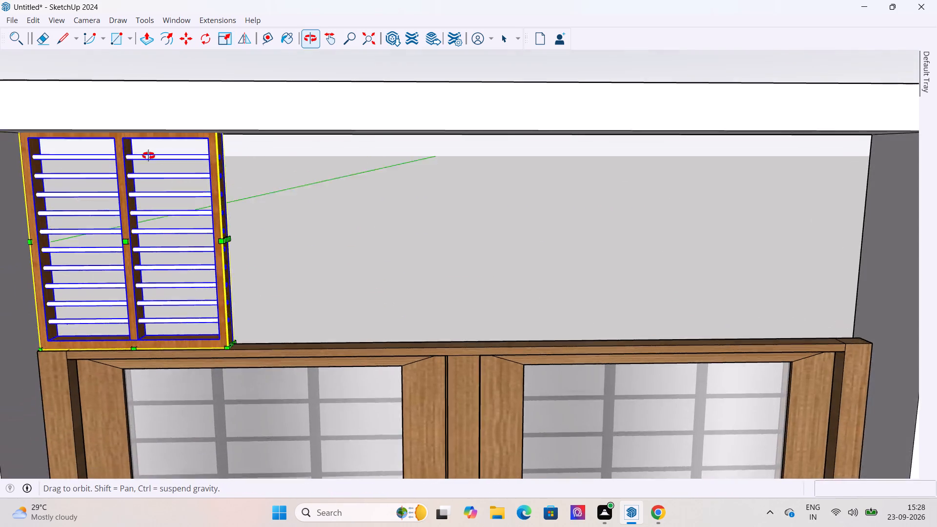
middle_click_drag(148, 156, 148, 164)
Stretch the barred window along the green axis to a little over 2.12 times, almost to the middle of the opening.
scroll(251, 241, "up", 4)
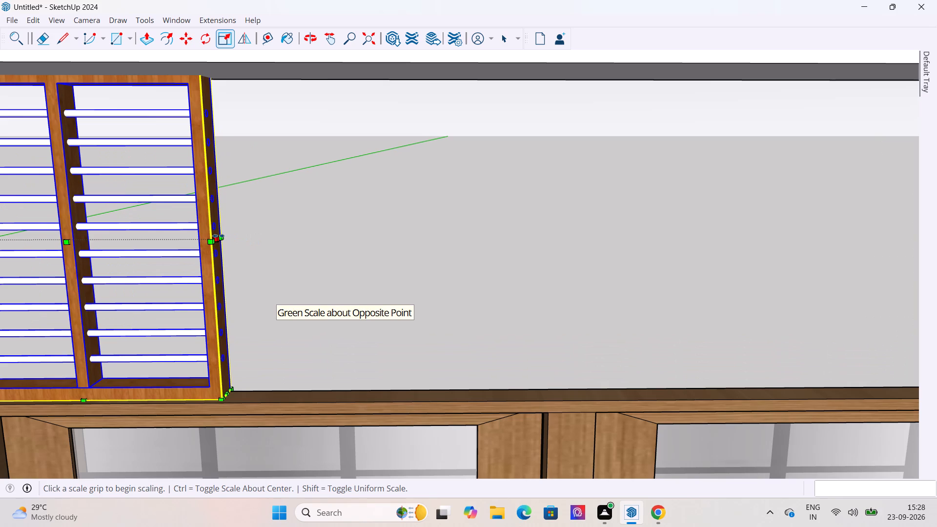
left_click_drag(218, 238, 527, 248)
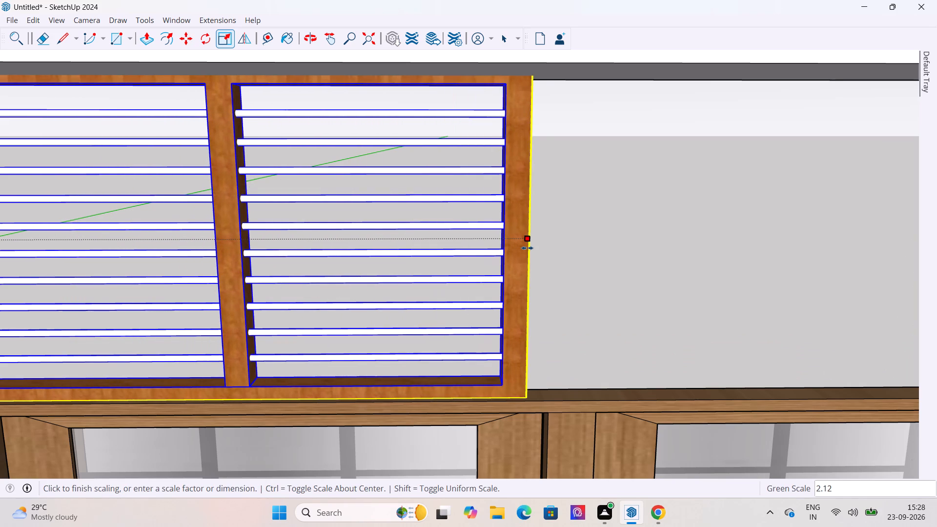
left_click_drag(527, 248, 541, 249)
scroll(187, 229, "down", 11)
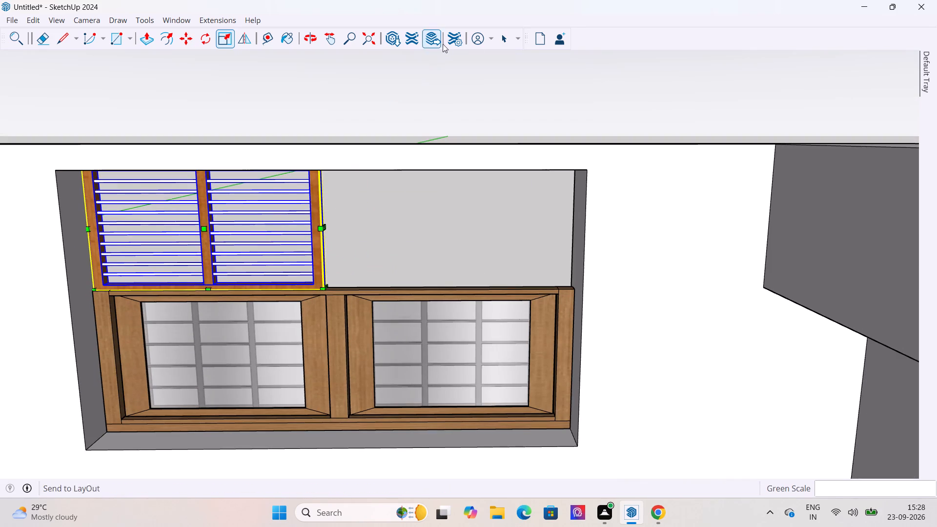
Reselect the barred window above the gridded window and widen it about 1.08 times along the green axis.
left_click(498, 41)
left_click(434, 87)
scroll(129, 172, "down", 6)
scroll(203, 251, "up", 5)
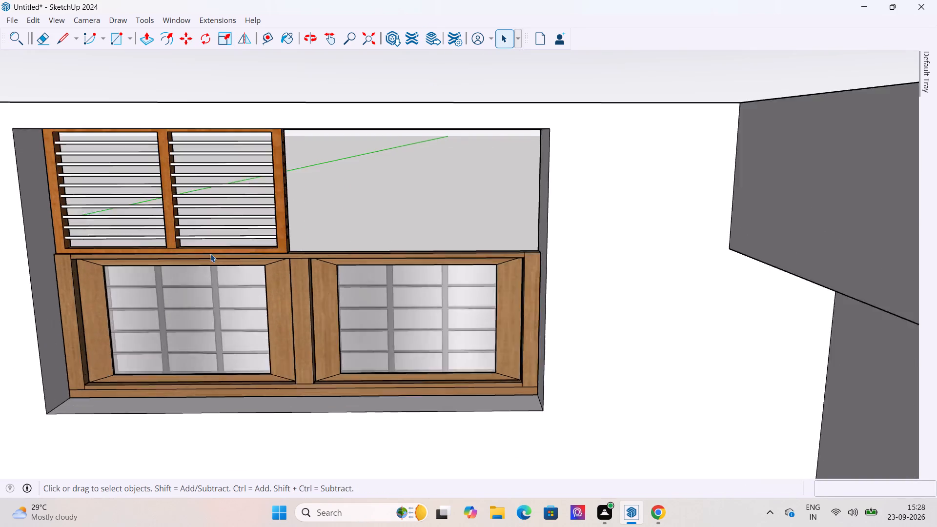
scroll(210, 254, "up", 5)
left_click(331, 155)
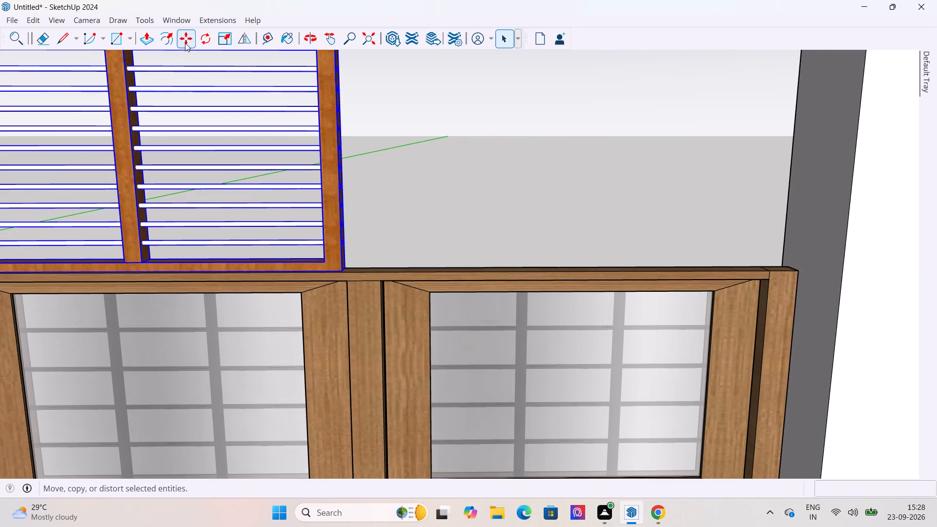
left_click_drag(184, 42, 190, 48)
scroll(300, 214, "down", 6)
middle_click_drag(362, 213, 335, 234)
scroll(325, 161, "up", 6)
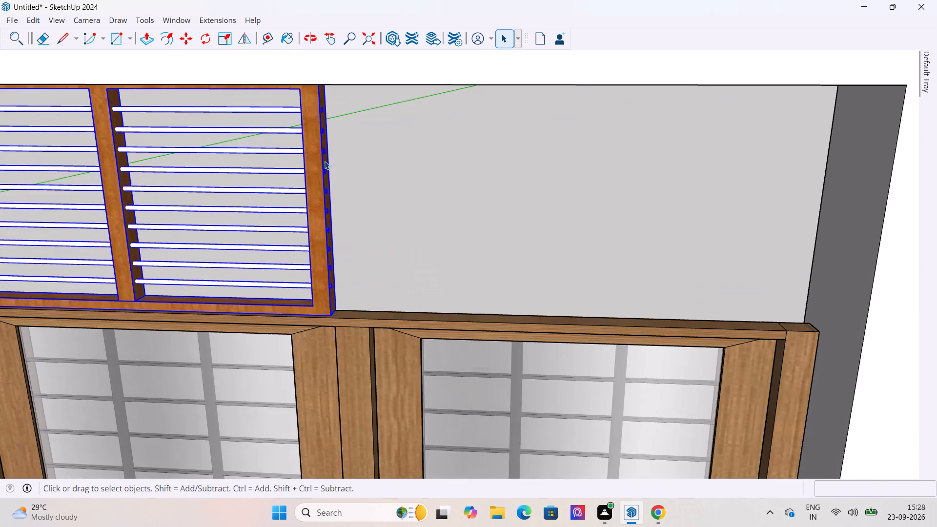
left_click(185, 38)
left_click(221, 36)
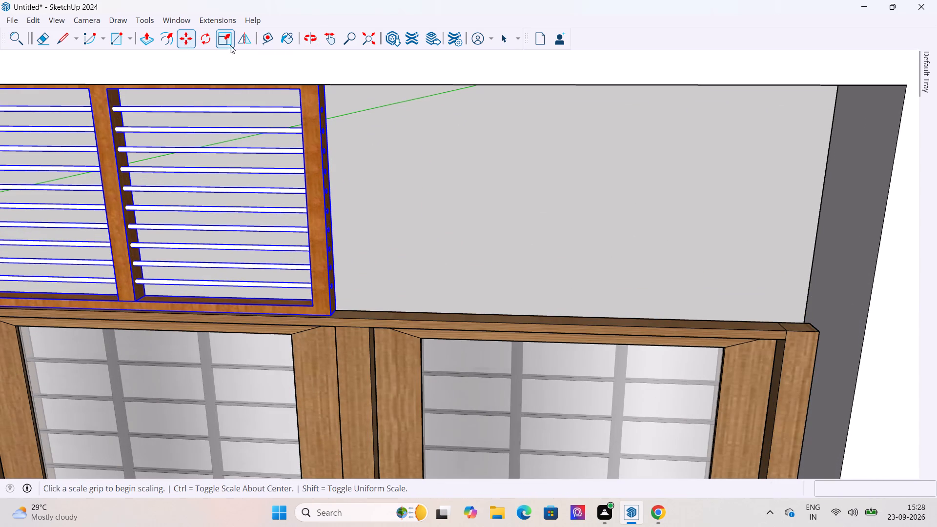
scroll(329, 167, "up", 5)
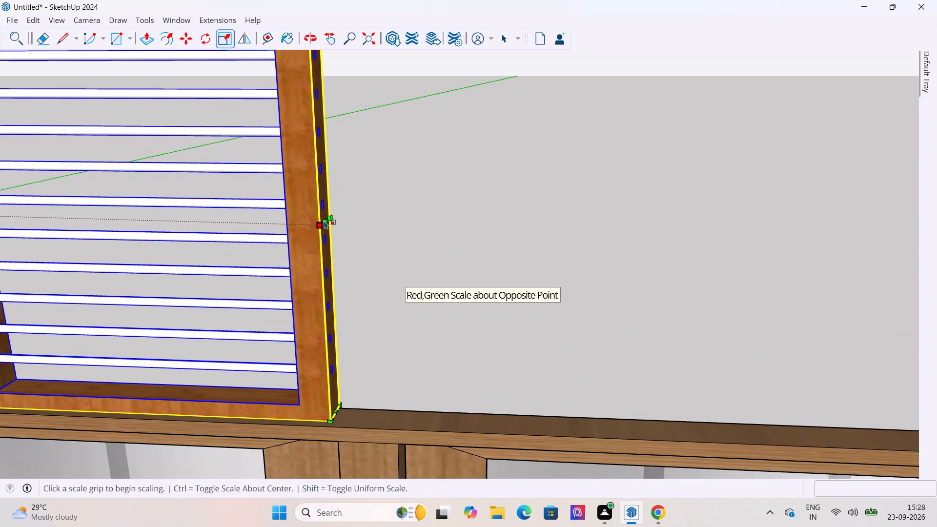
left_click_drag(322, 219, 386, 232)
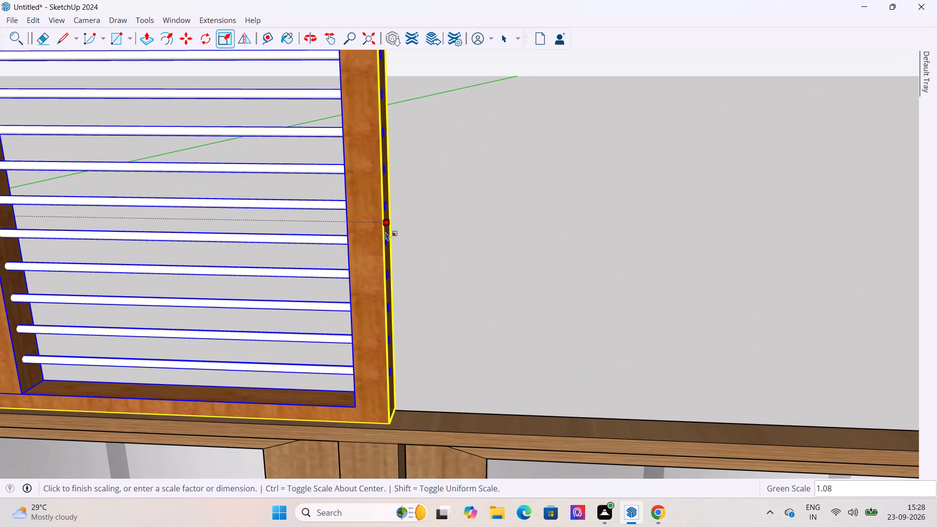
scroll(235, 236, "down", 13)
Narrow the barred window slightly along the green axis so its inner edge ends at the gridded window's middle post, and deselect it.
middle_click_drag(254, 237, 319, 223)
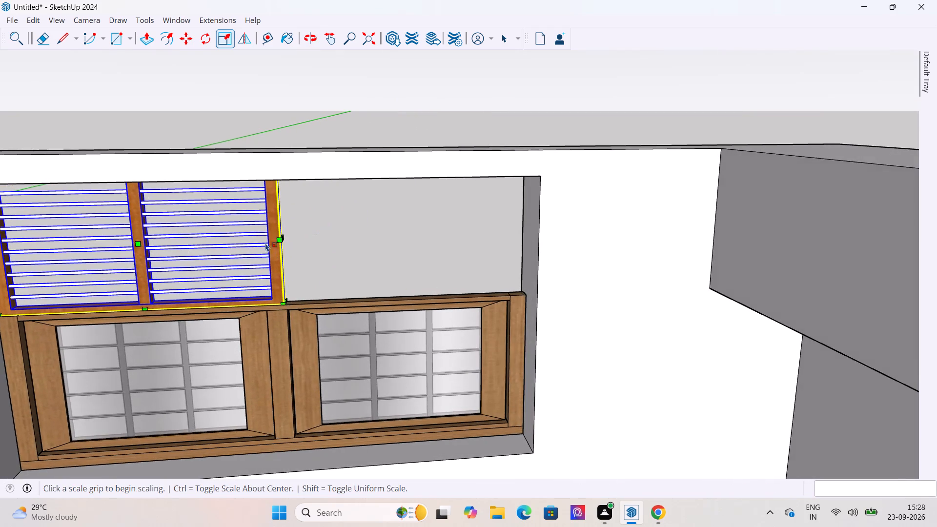
scroll(265, 240, "up", 11)
middle_click_drag(296, 237, 265, 234)
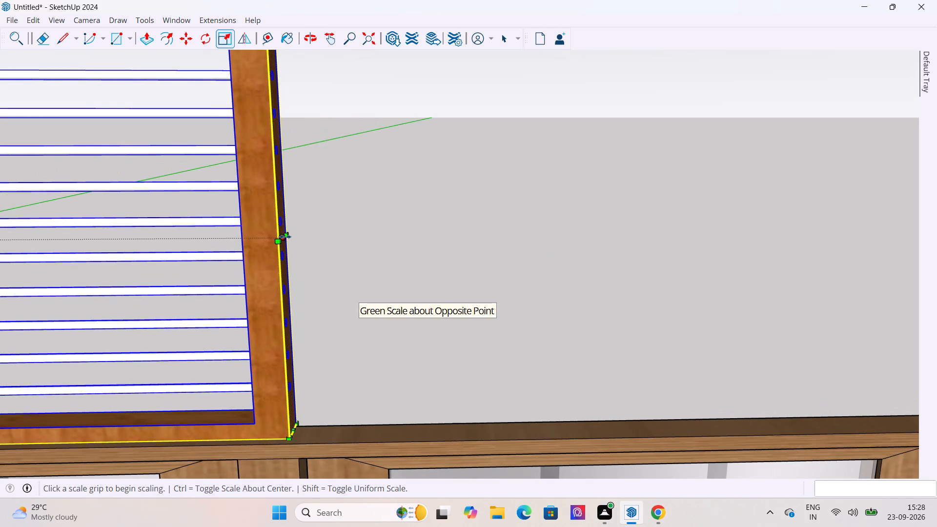
left_click_drag(285, 237, 255, 238)
left_click(504, 39)
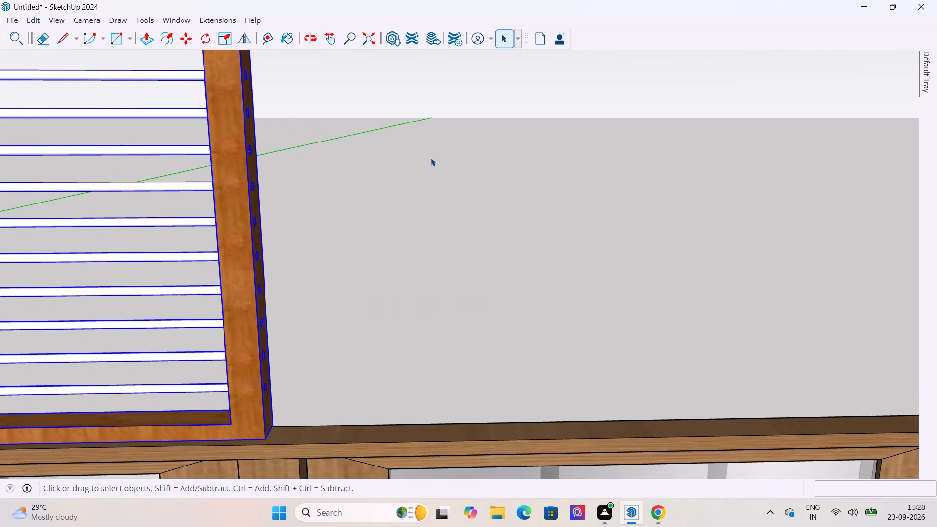
left_click(421, 170)
scroll(421, 171, "down", 13)
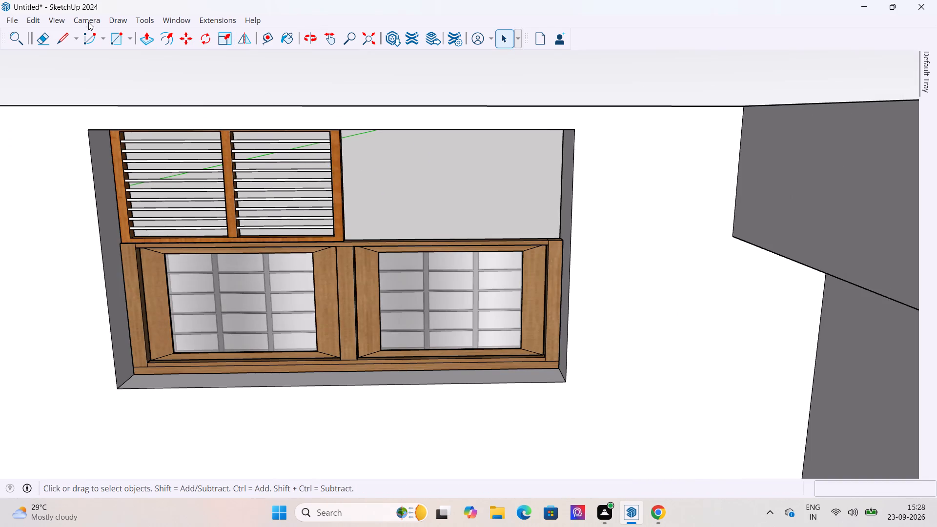
Paste another copy of the barred window onto the kitchen floor in front of the back wall's base units.
left_click(29, 18)
left_click(48, 101)
scroll(383, 210, "up", 4)
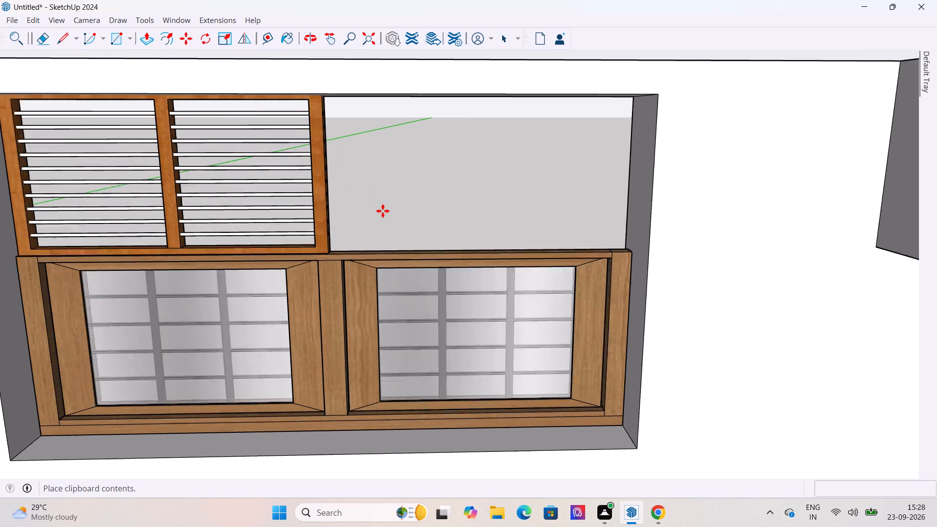
scroll(383, 211, "up", 2)
scroll(305, 180, "down", 20)
scroll(305, 180, "down", 3)
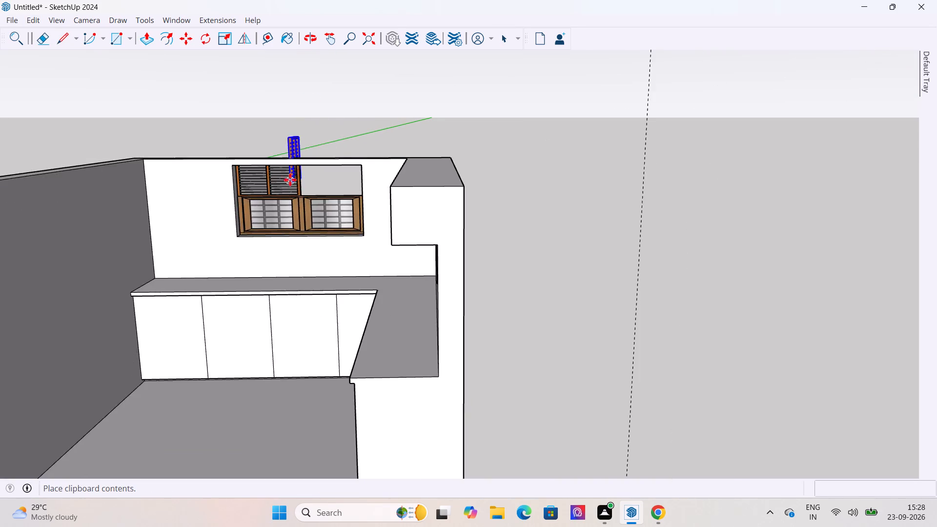
scroll(290, 180, "down", 5)
scroll(268, 286, "up", 13)
left_click(215, 355)
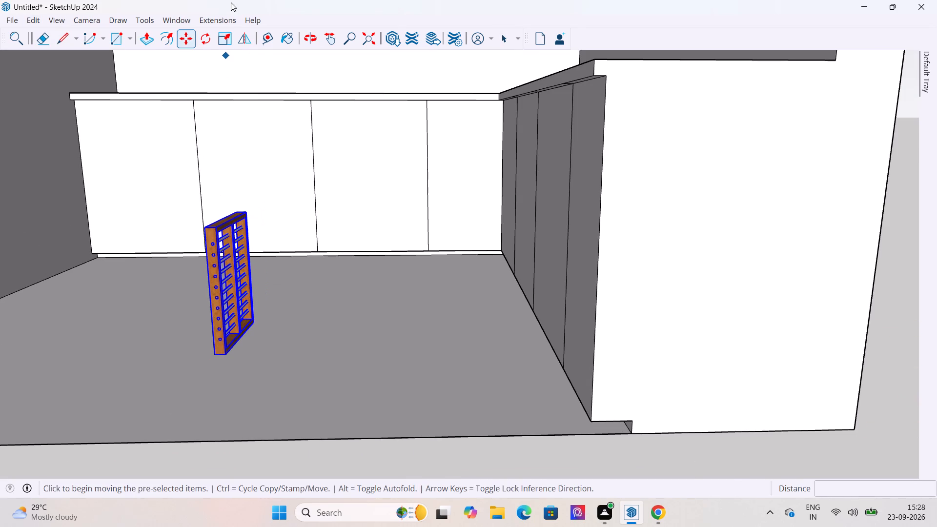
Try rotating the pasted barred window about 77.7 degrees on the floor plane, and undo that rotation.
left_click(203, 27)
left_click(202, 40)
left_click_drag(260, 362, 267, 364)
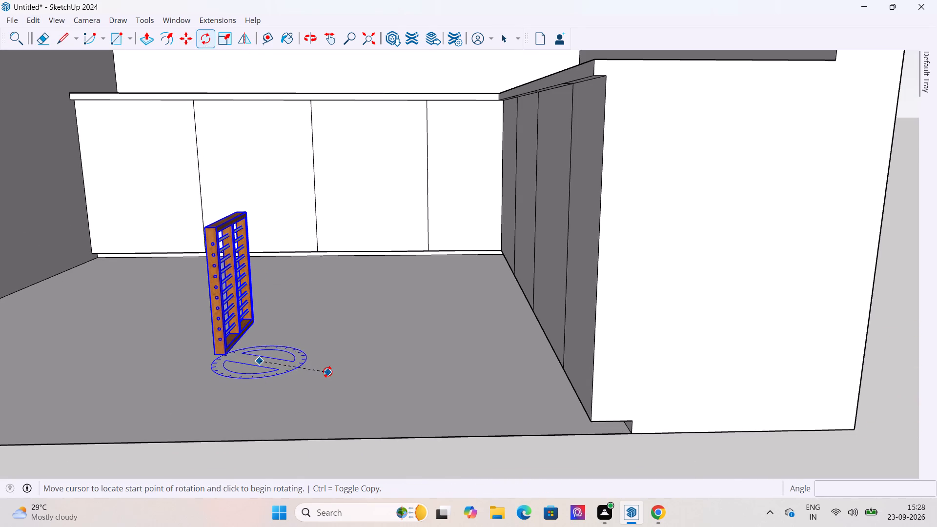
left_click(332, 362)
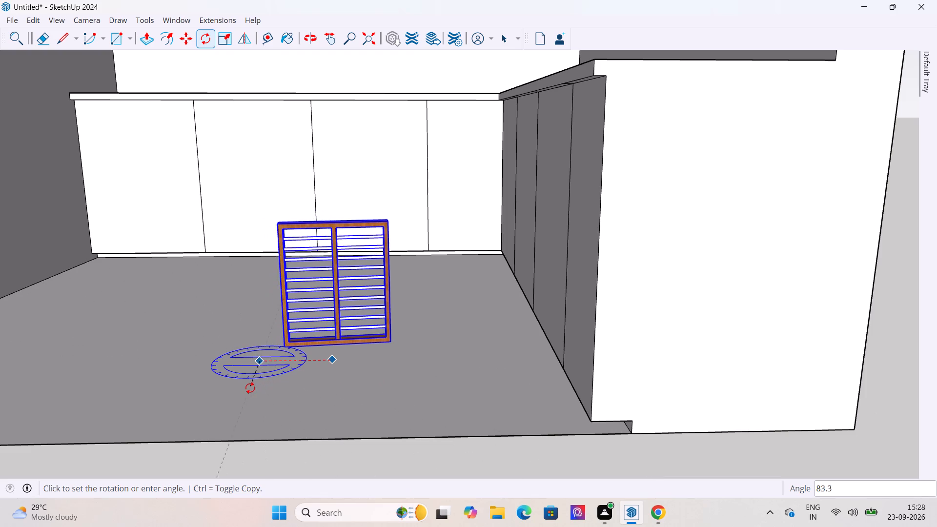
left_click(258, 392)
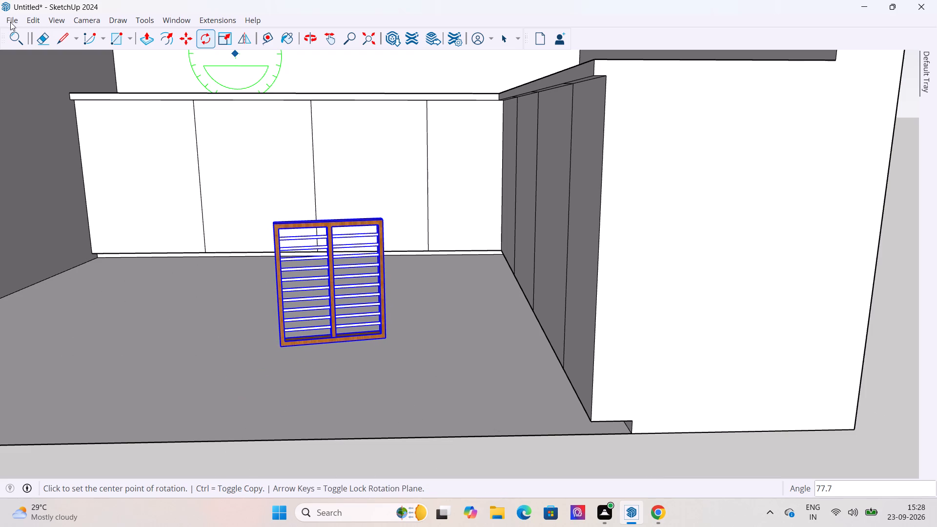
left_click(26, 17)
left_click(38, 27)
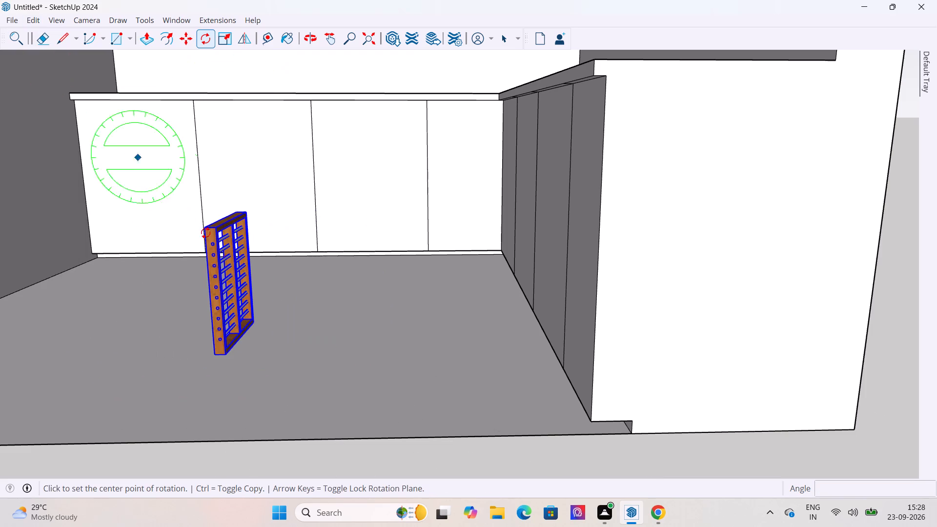
Rotate the pasted barred window 90 degrees on the floor plane so it lies parallel to the back wall.
scroll(270, 362, "up", 1)
scroll(175, 205, "down", 8)
middle_click_drag(191, 226, 217, 320)
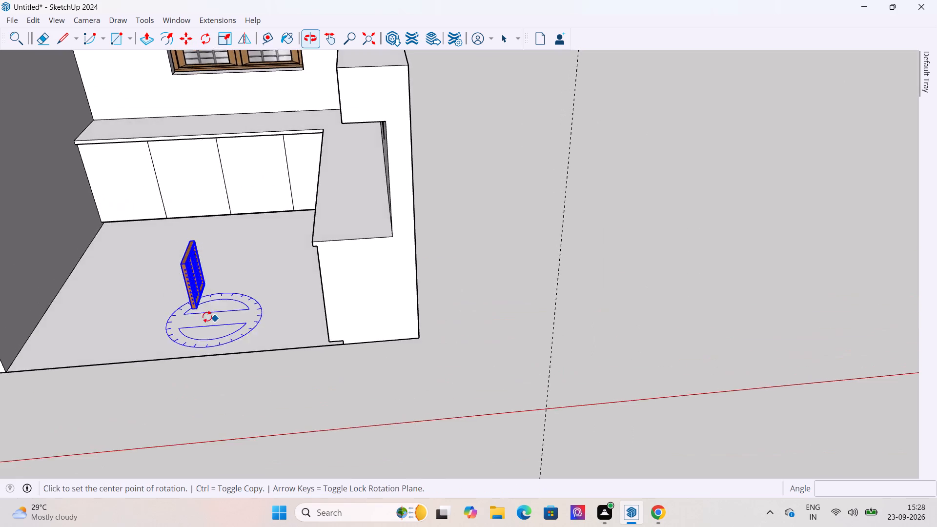
scroll(199, 312, "up", 13)
left_click(231, 292)
left_click(297, 288)
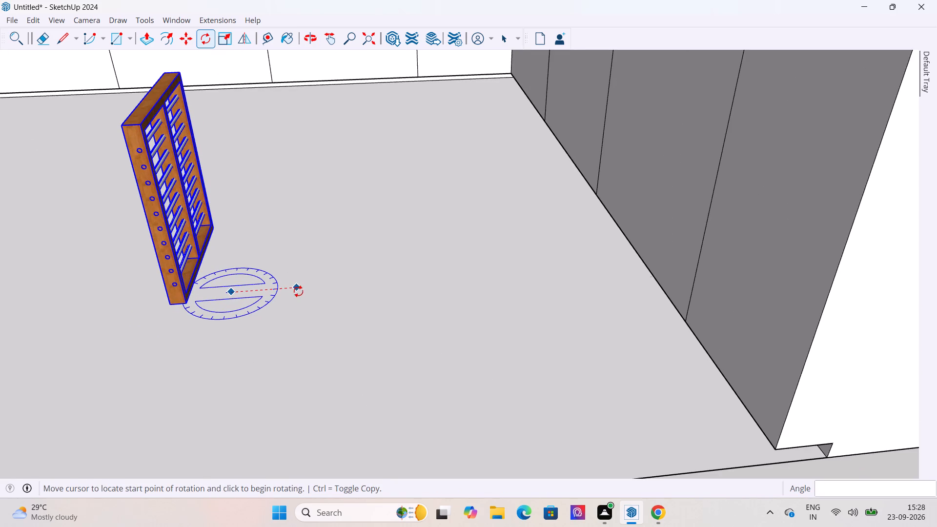
left_click(217, 347)
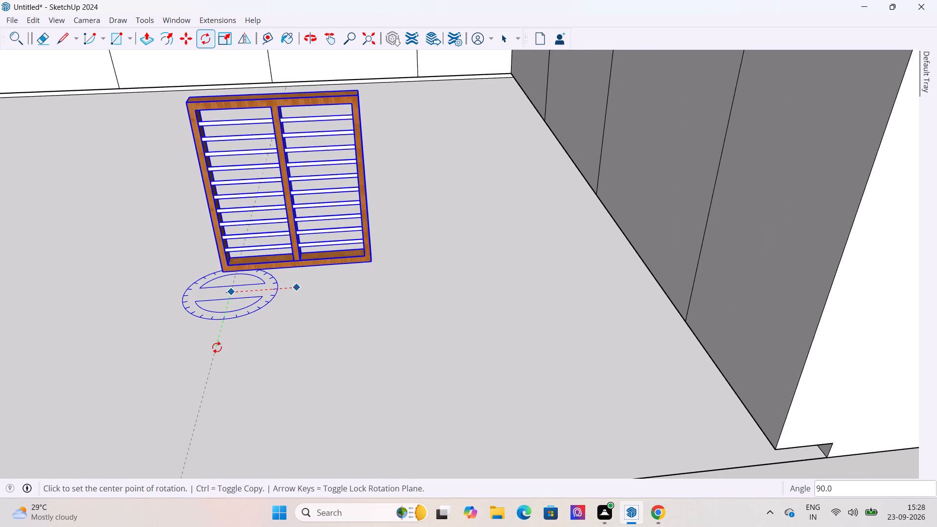
Move the rotated barred window from the floor onto the back wall's gridded window, its lower corner meeting the neighbouring barred window's lower corner.
left_click(187, 39)
scroll(235, 261, "up", 3)
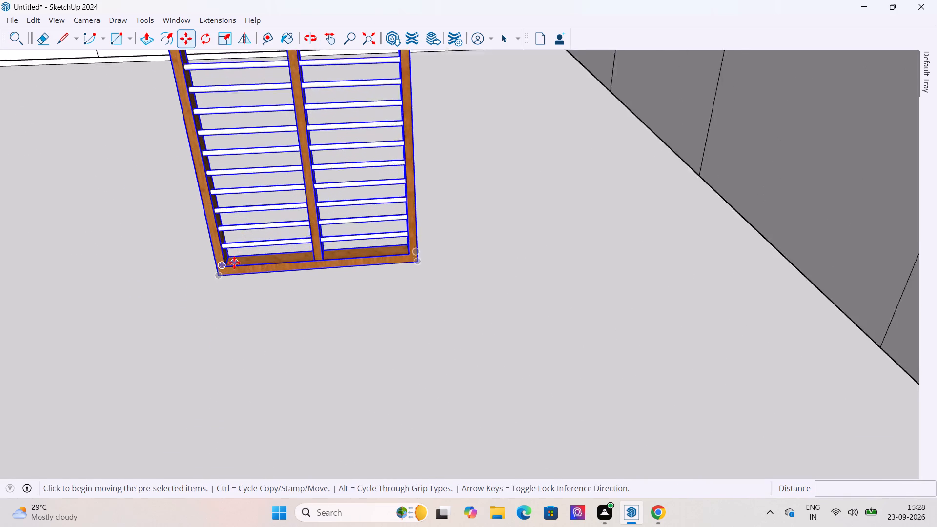
scroll(234, 263, "up", 8)
left_click(205, 290)
scroll(160, 363, "down", 16)
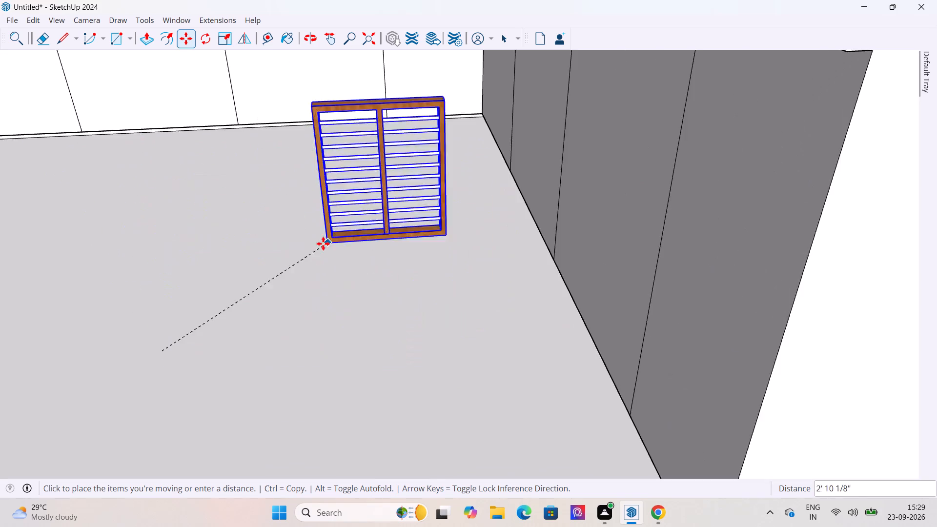
scroll(323, 243, "down", 13)
scroll(223, 102, "up", 4)
scroll(229, 227, "down", 7)
scroll(244, 154, "up", 11)
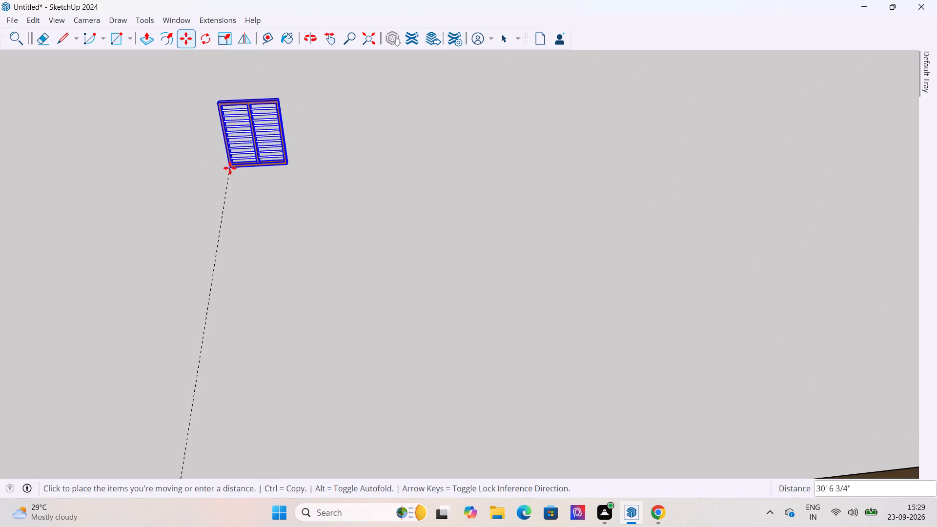
scroll(230, 168, "down", 4)
middle_click_drag(228, 182, 177, 174)
scroll(178, 175, "up", 16)
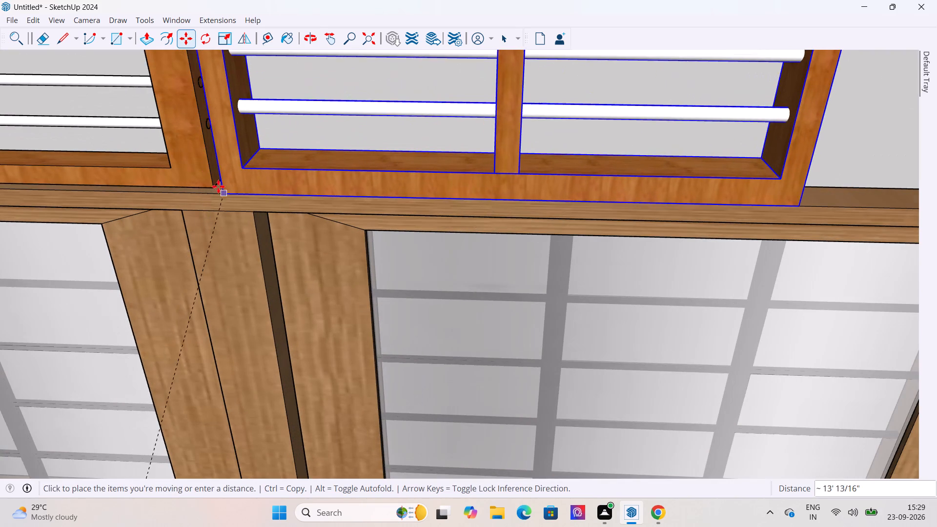
left_click(214, 184)
Stretch the second barred window sideways with Scale until its free edge reaches the far side of the wall opening.
scroll(150, 248, "down", 13)
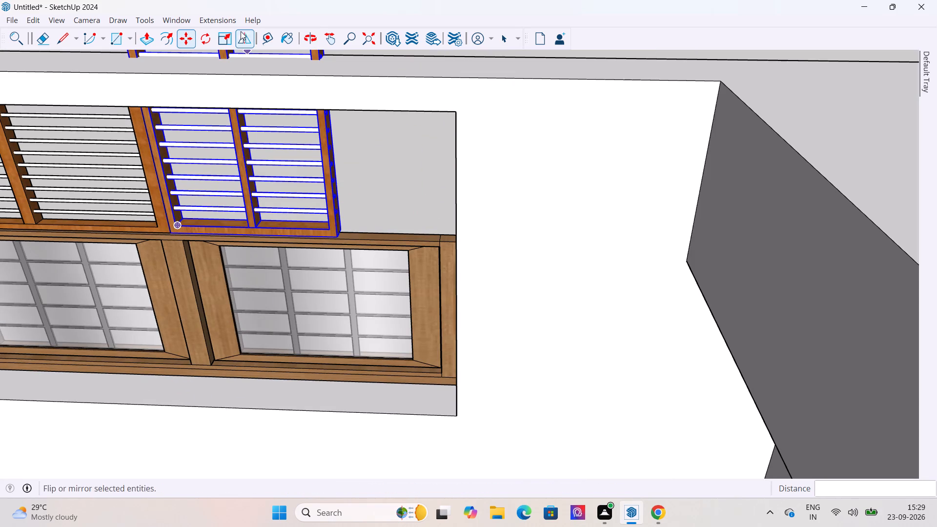
left_click(224, 38)
scroll(208, 252, "down", 8)
scroll(254, 203, "up", 15)
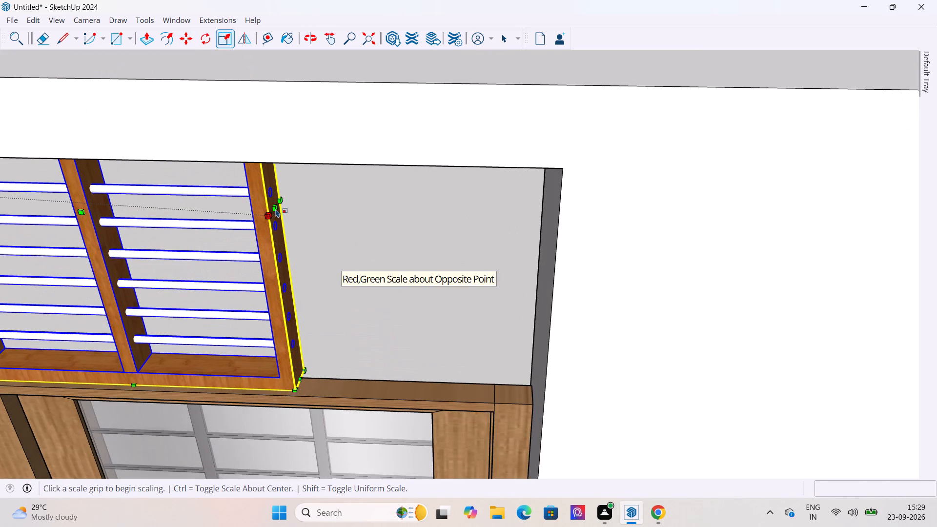
left_click_drag(275, 208, 557, 219)
Scale down the second barred window's height until its top drops to about the top of the back wall.
scroll(392, 272, "down", 6)
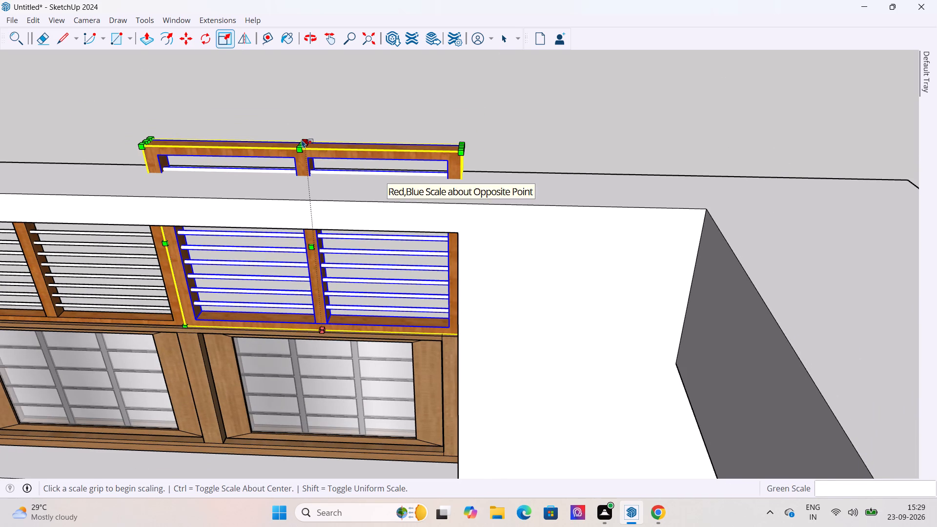
left_click_drag(302, 140, 311, 182)
key("Escape")
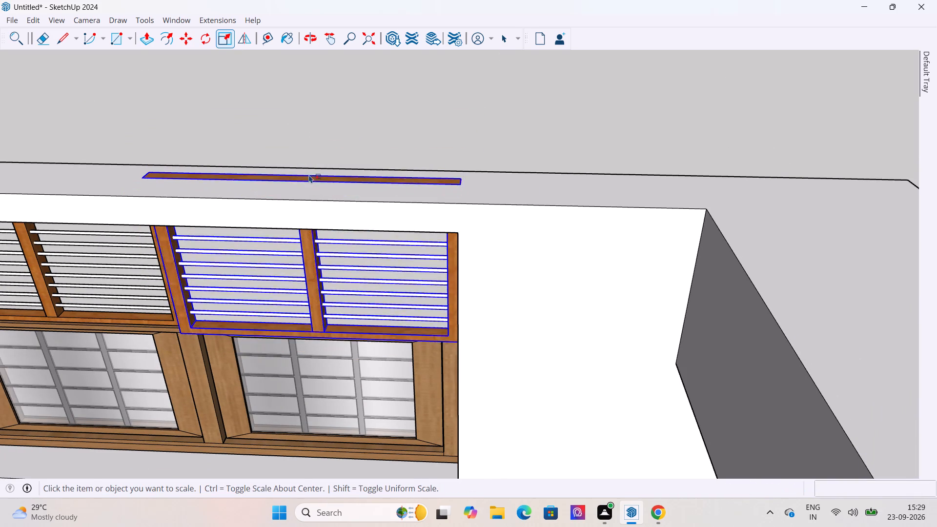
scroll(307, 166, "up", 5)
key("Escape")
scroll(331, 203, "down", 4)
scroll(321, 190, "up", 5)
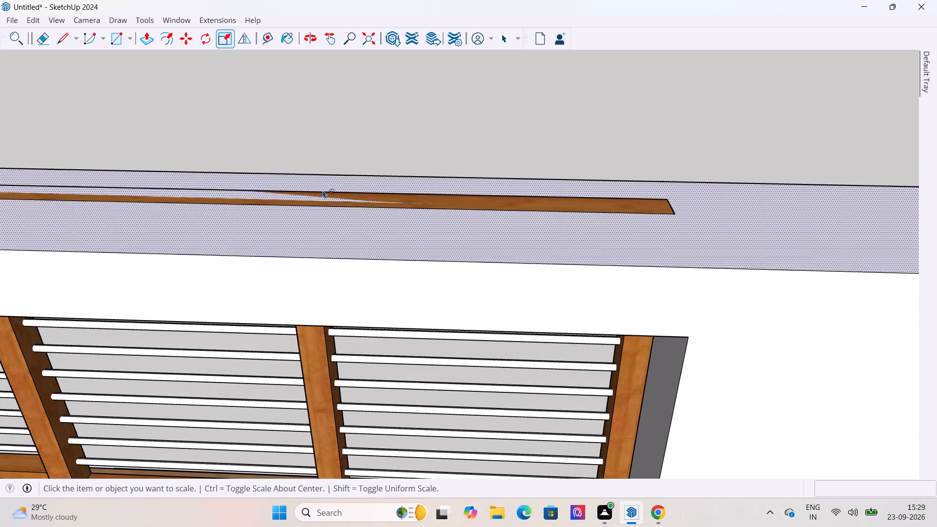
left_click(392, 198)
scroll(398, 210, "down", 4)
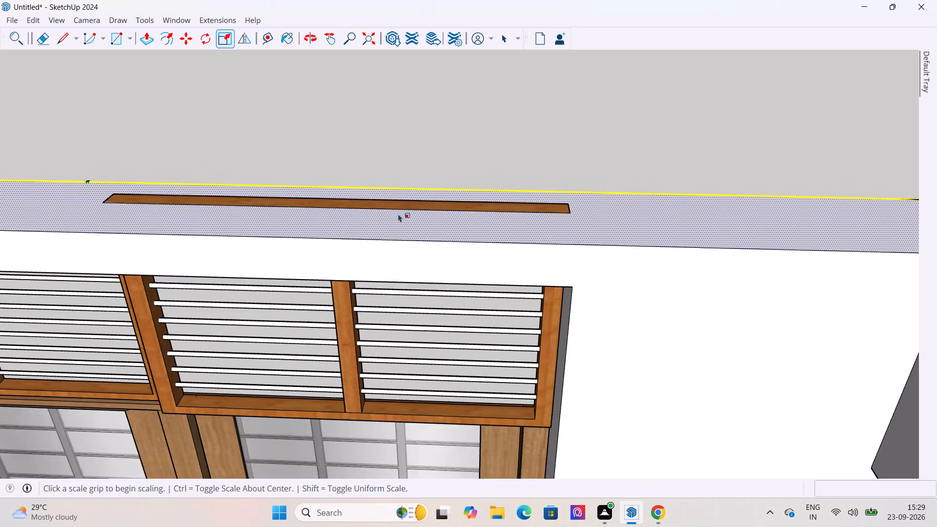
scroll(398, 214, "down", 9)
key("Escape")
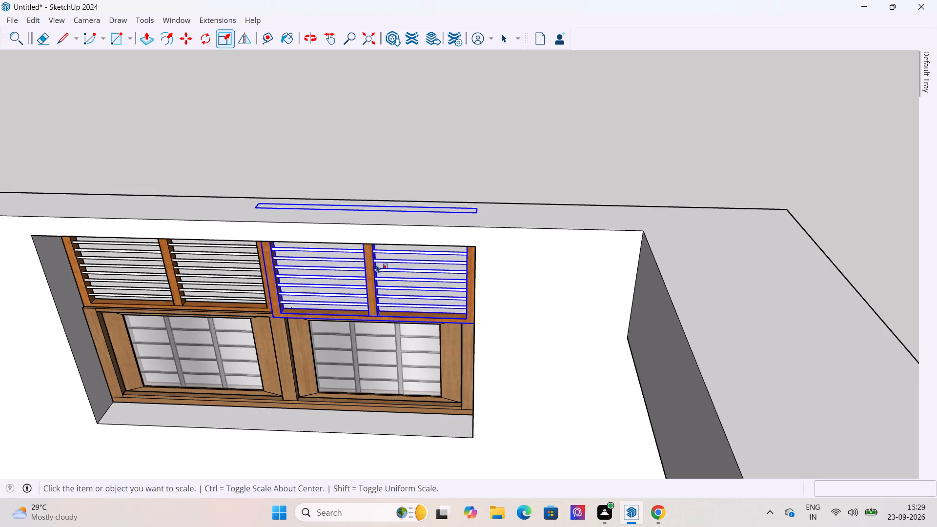
Reselect the second barred window and scale its height very slightly along the blue axis, at a factor of about 1.00.
left_click(370, 262)
middle_click_drag(377, 286, 383, 266)
scroll(362, 182, "up", 9)
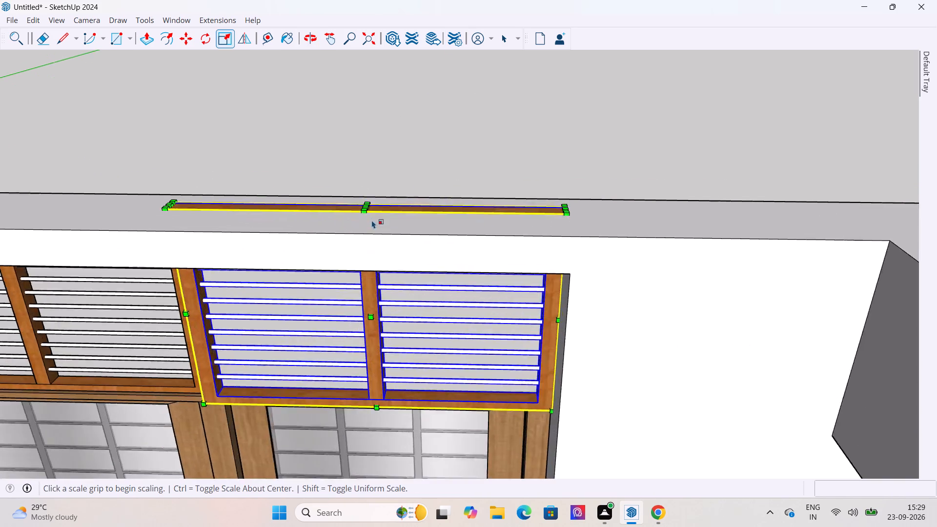
scroll(372, 220, "up", 2)
left_click_drag(364, 199, 367, 231)
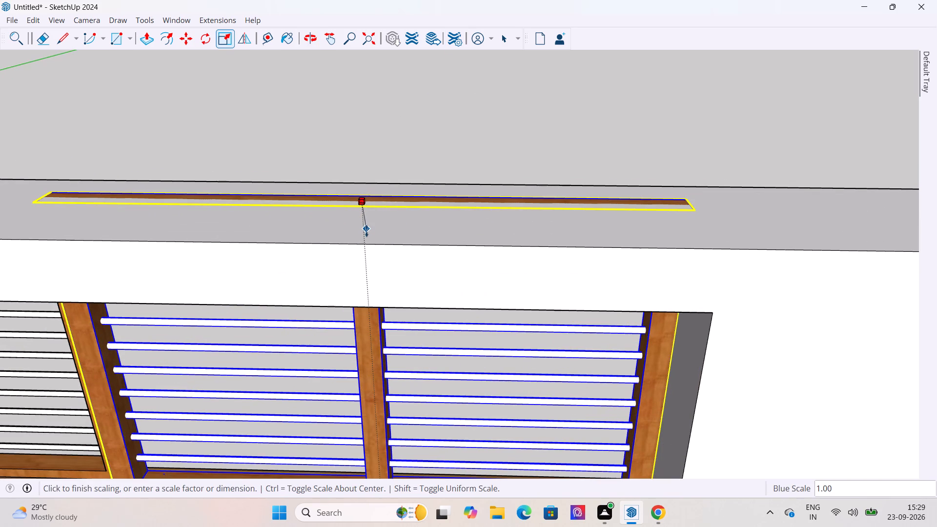
left_click_drag(367, 231, 367, 233)
middle_click_drag(361, 243, 436, 225)
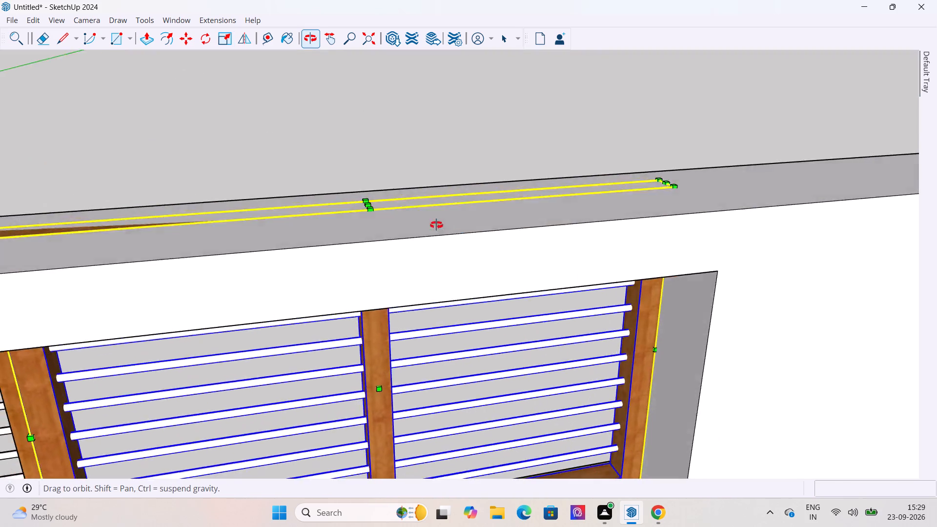
middle_click_drag(436, 225, 188, 221)
scroll(391, 166, "up", 8)
scroll(372, 173, "down", 6)
scroll(365, 202, "up", 3)
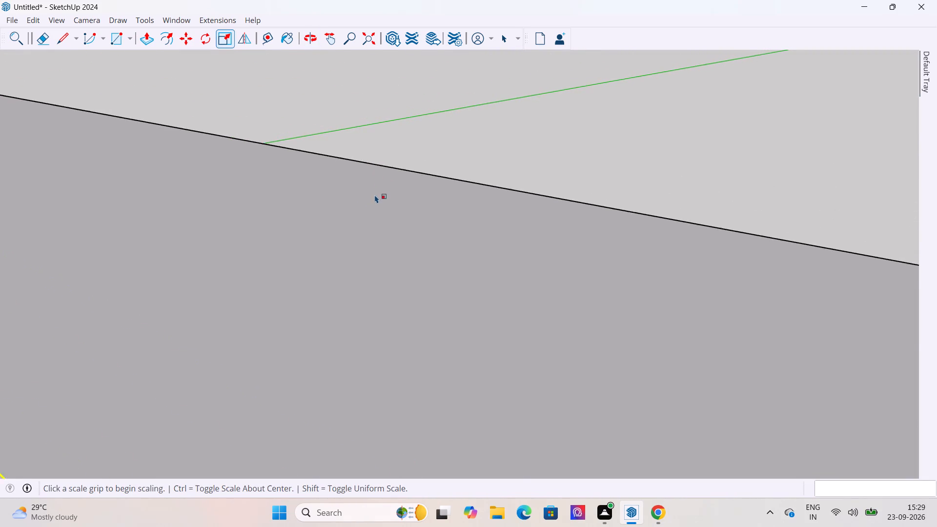
scroll(375, 195, "down", 11)
left_click_drag(366, 222, 372, 252)
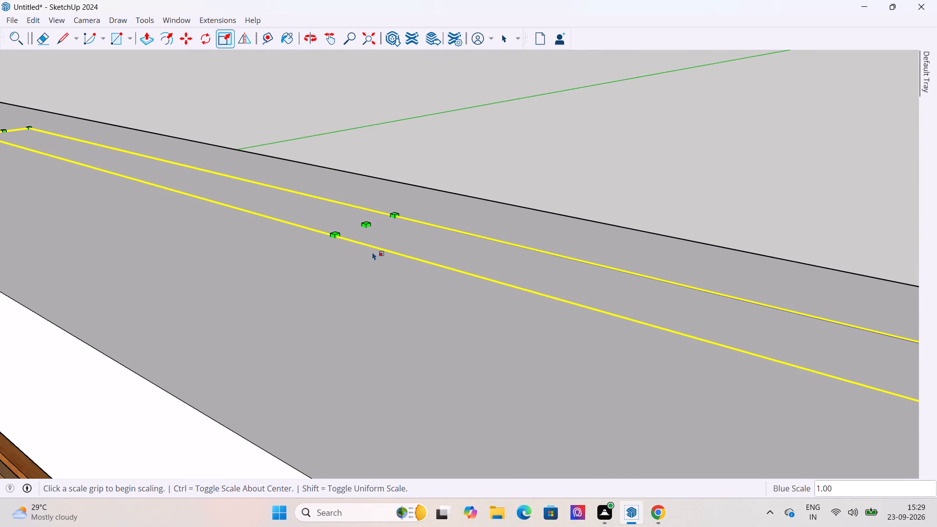
Lower the second barred window about 4 3/16" so its top rail sits below the head of the wall opening.
middle_click_drag(370, 256, 423, 144)
scroll(423, 144, "up", 1)
scroll(410, 155, "down", 15)
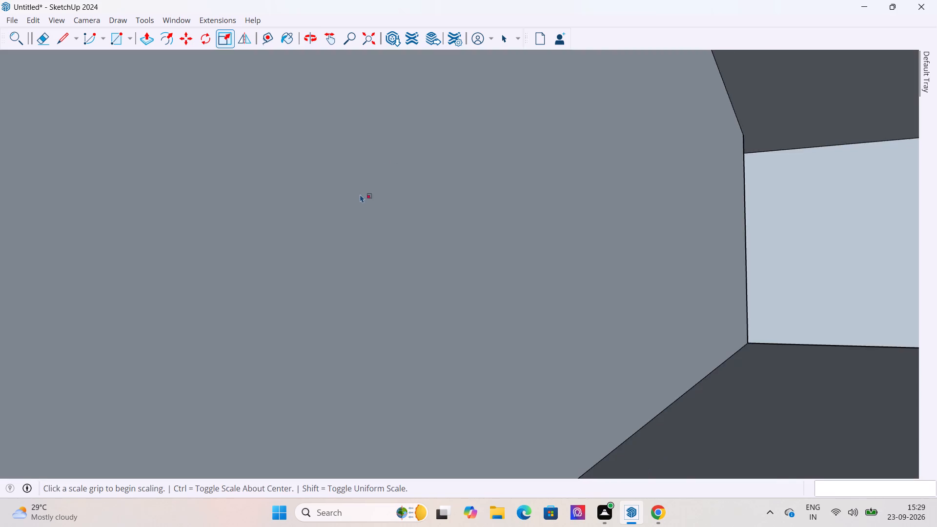
middle_click_drag(364, 197, 489, 194)
scroll(547, 171, "down", 16)
scroll(234, 236, "up", 13)
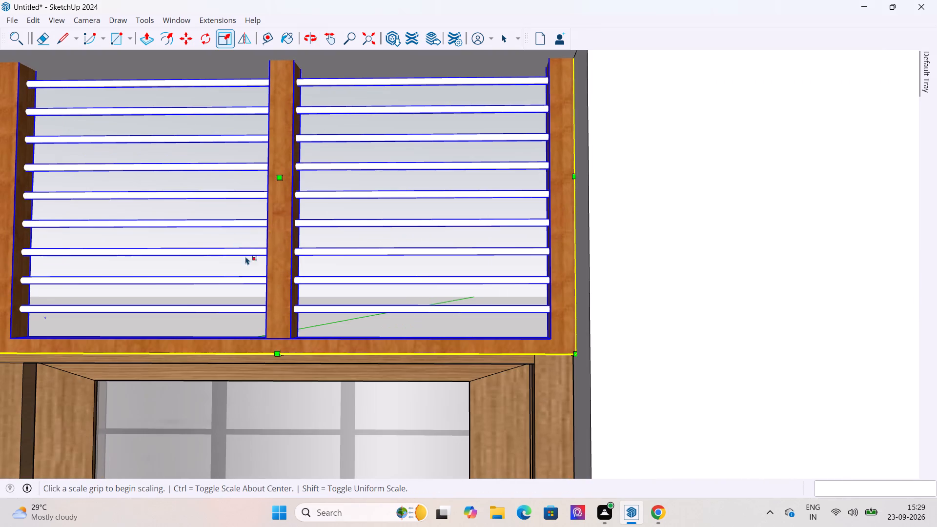
left_click_drag(184, 34, 188, 38)
left_click_drag(280, 100, 285, 119)
middle_click_drag(298, 169, 254, 261)
scroll(253, 262, "down", 7)
middle_click_drag(256, 220, 331, 103)
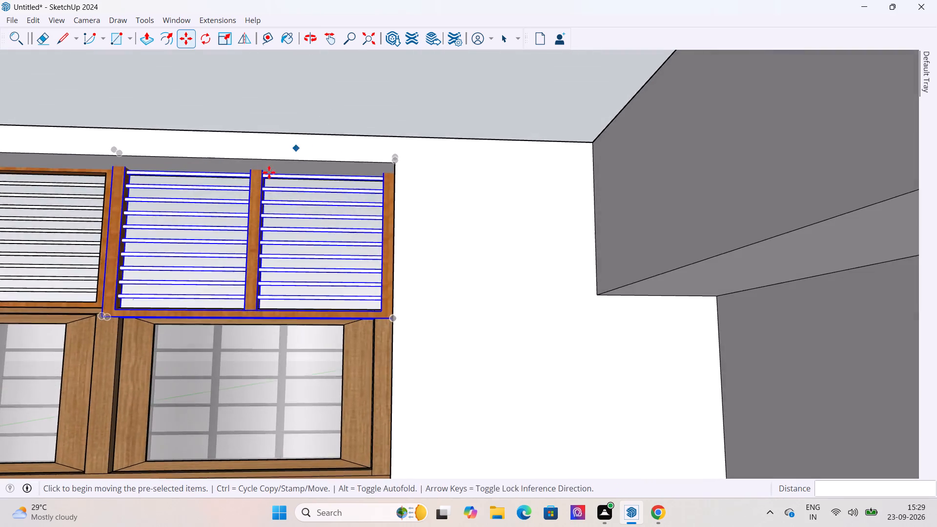
scroll(241, 197, "up", 4)
scroll(174, 228, "down", 3)
middle_click_drag(212, 213, 211, 234)
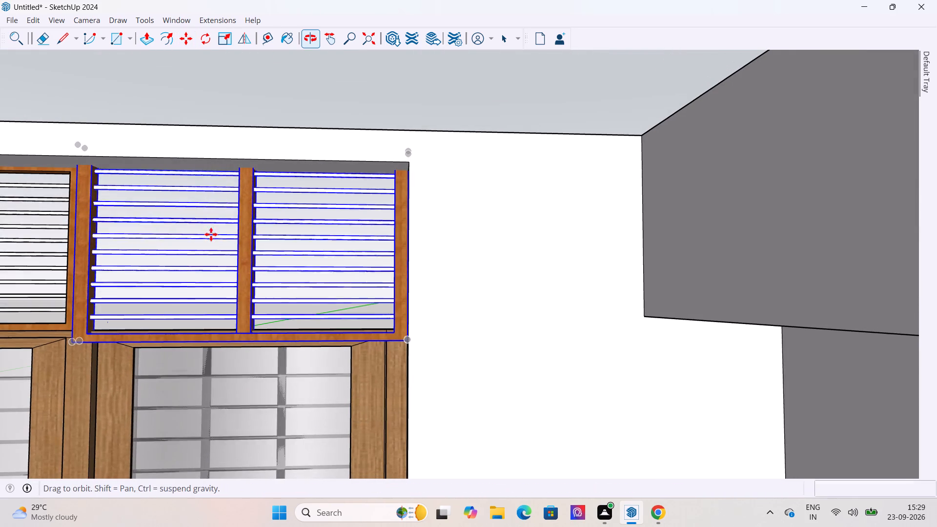
middle_click_drag(211, 234, 211, 237)
left_click_drag(238, 210, 235, 247)
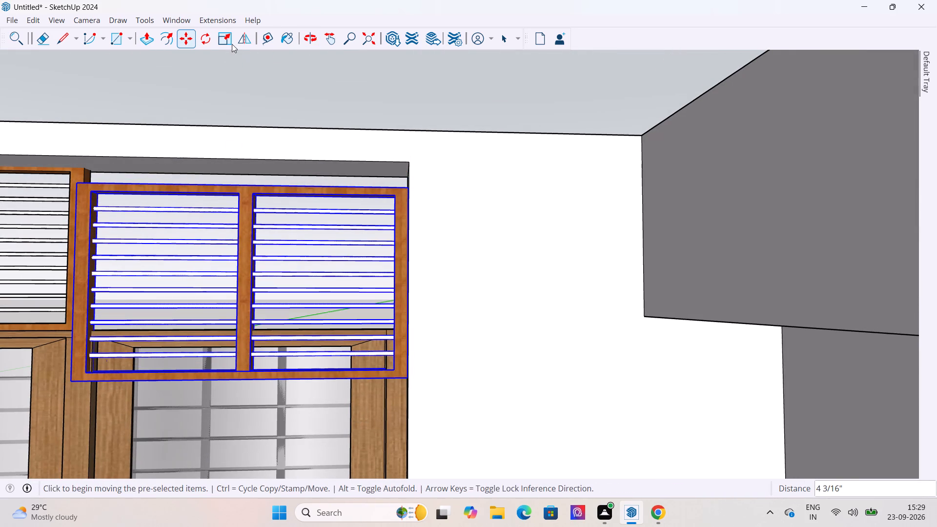
Scale the second barred window's height along the blue axis to about 0.98 from its top edge, and deselect it.
left_click_drag(226, 46, 229, 53)
scroll(266, 175, "up", 5)
left_click(227, 35)
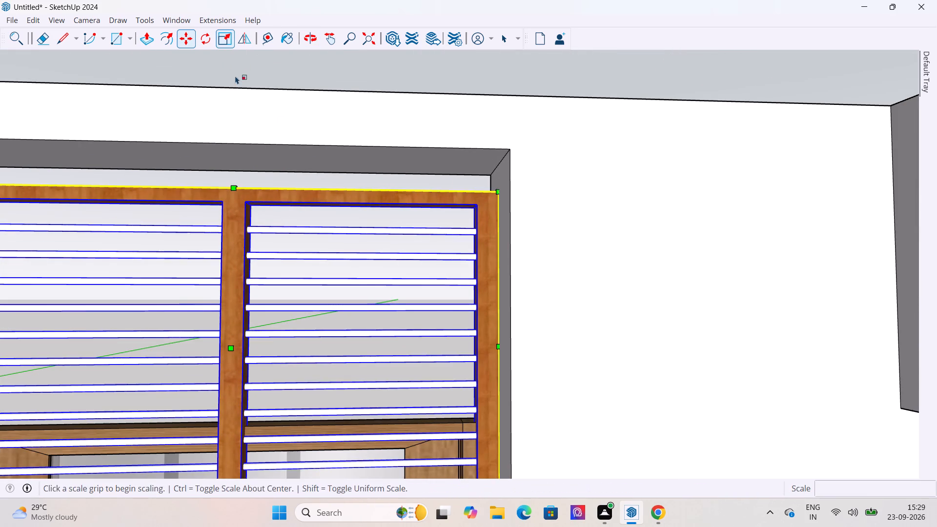
middle_click_drag(282, 195, 262, 236)
scroll(244, 184, "up", 5)
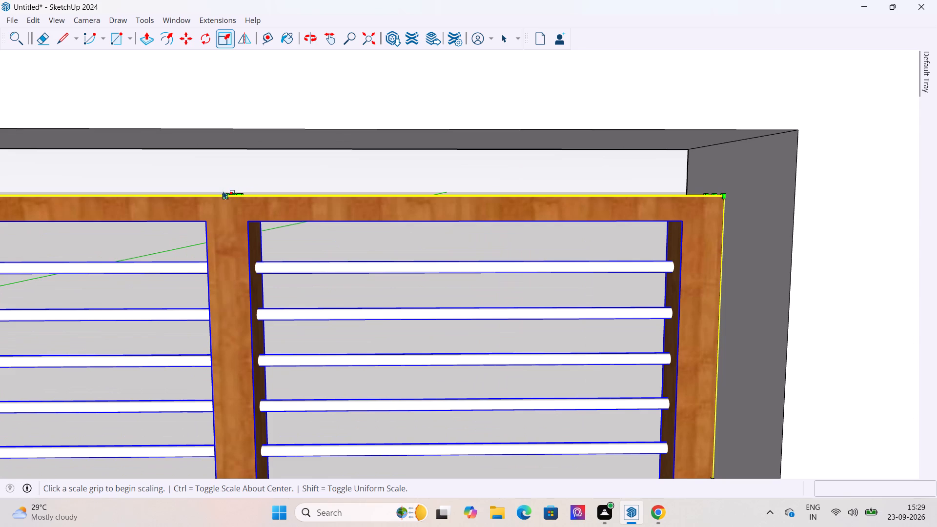
left_click(224, 191)
left_click_drag(224, 194, 226, 203)
key("Escape")
middle_click_drag(265, 195, 265, 210)
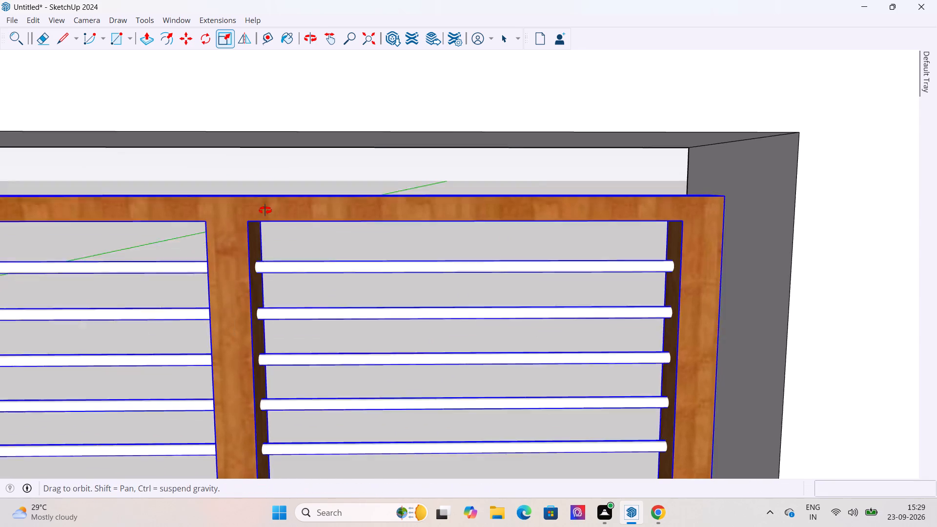
middle_click_drag(265, 210, 248, 204)
scroll(252, 209, "up", 9)
scroll(244, 191, "down", 6)
middle_click_drag(255, 206, 254, 240)
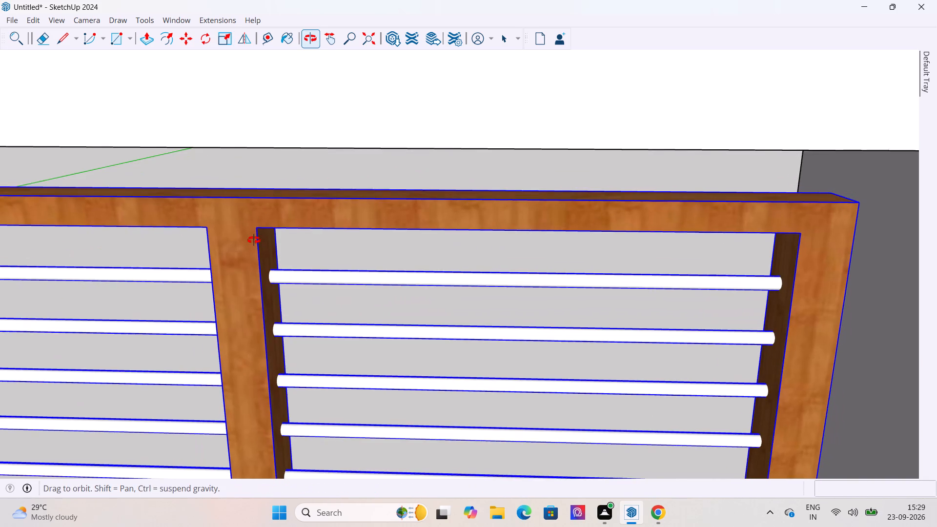
middle_click_drag(254, 240, 253, 240)
left_click(230, 212)
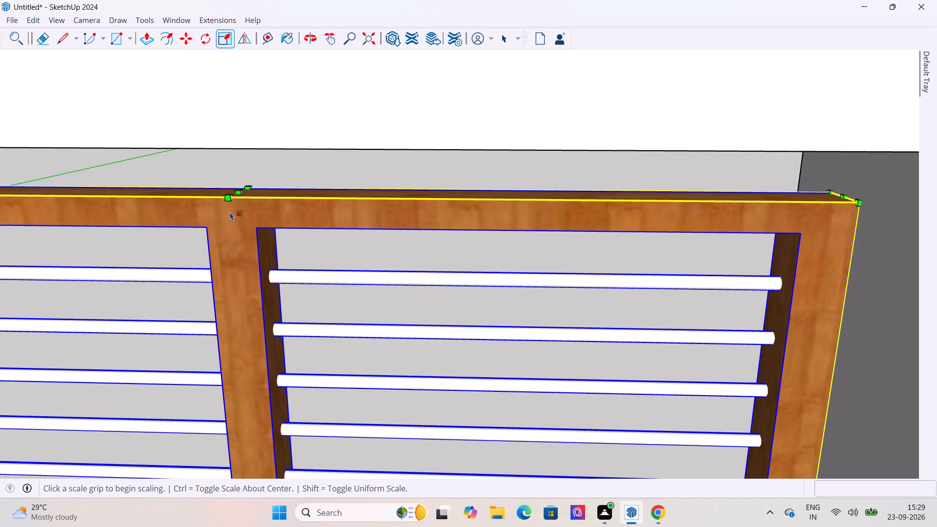
left_click_drag(238, 190, 239, 205)
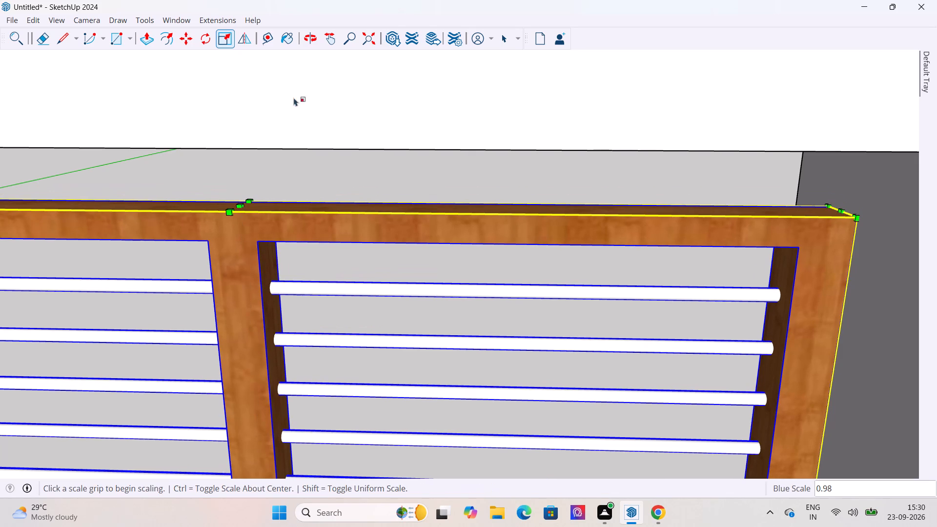
left_click(500, 41)
left_click(411, 172)
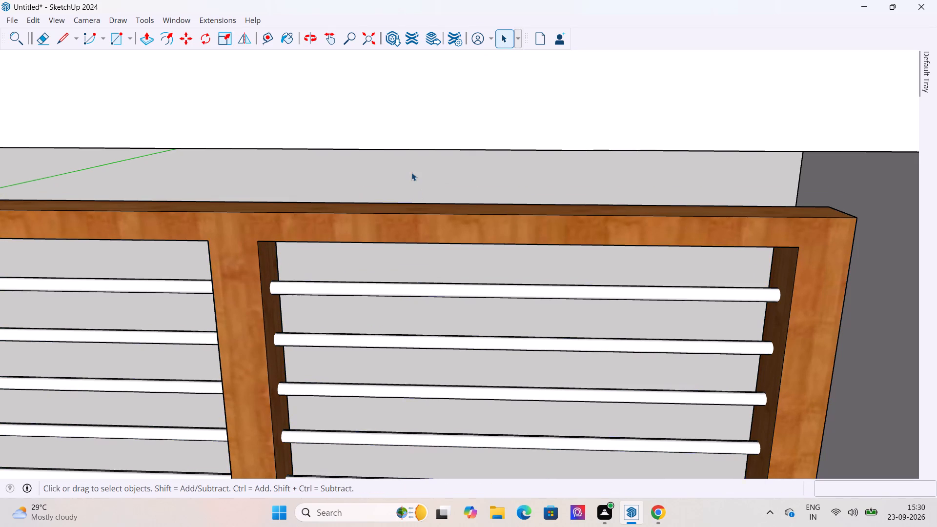
Move the second barred window back up onto the gridded window's frame, its lower corner meeting the first barred window's lower corner.
left_click(254, 217)
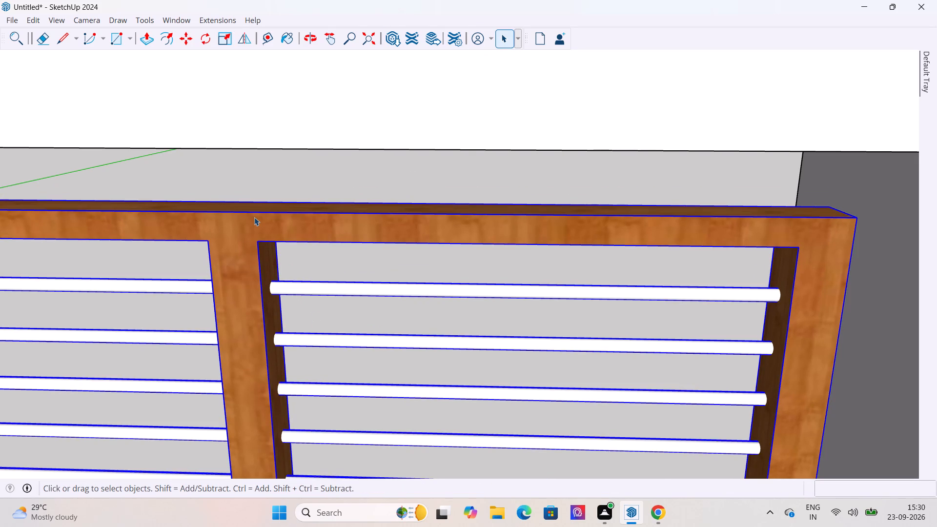
left_click_drag(183, 43, 186, 49)
scroll(352, 206, "down", 13)
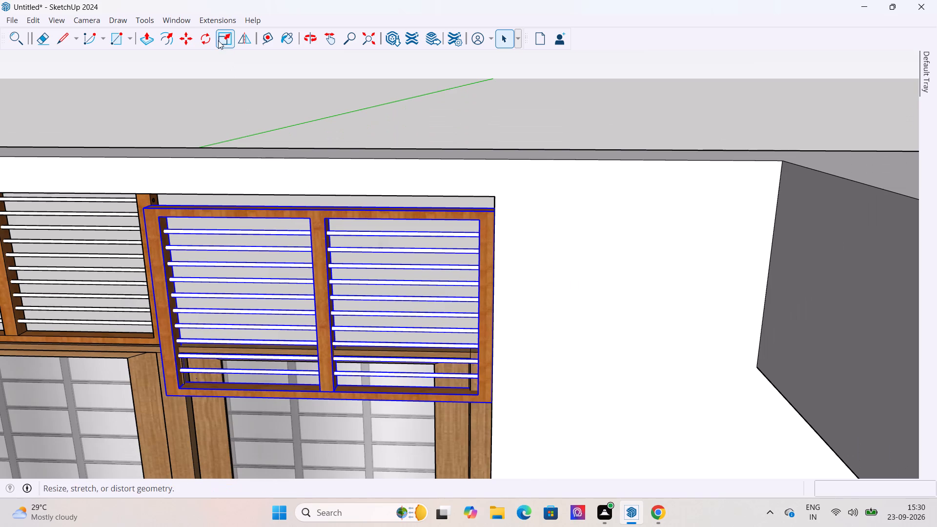
left_click(188, 41)
scroll(143, 371, "up", 6)
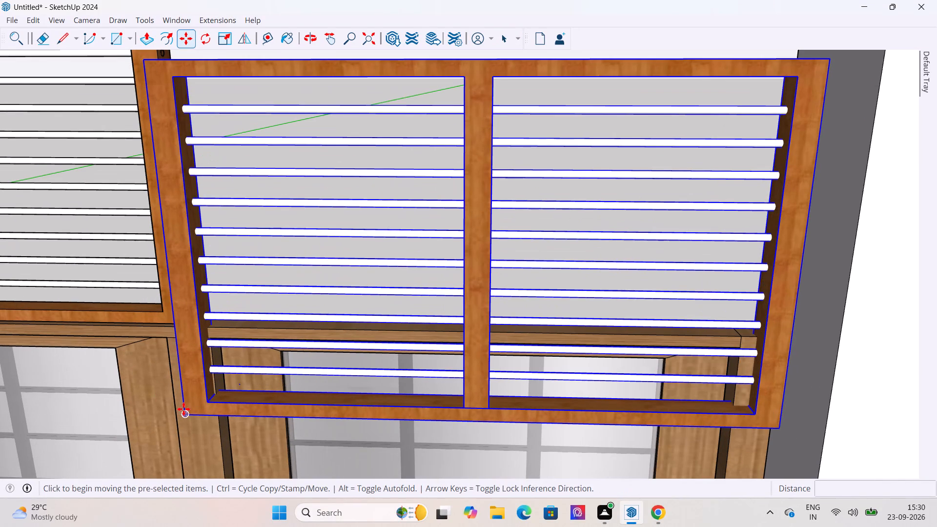
left_click(185, 421)
scroll(211, 298, "up", 10)
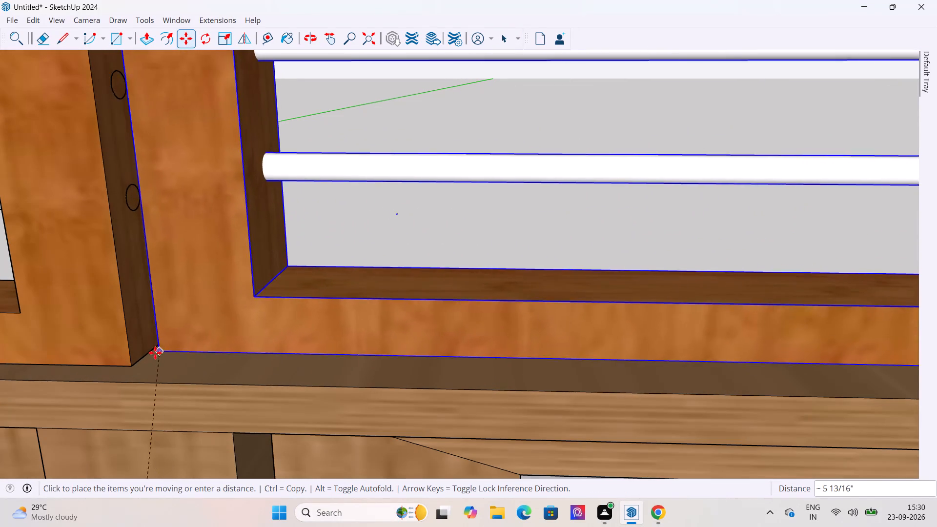
left_click(133, 362)
scroll(84, 398, "down", 15)
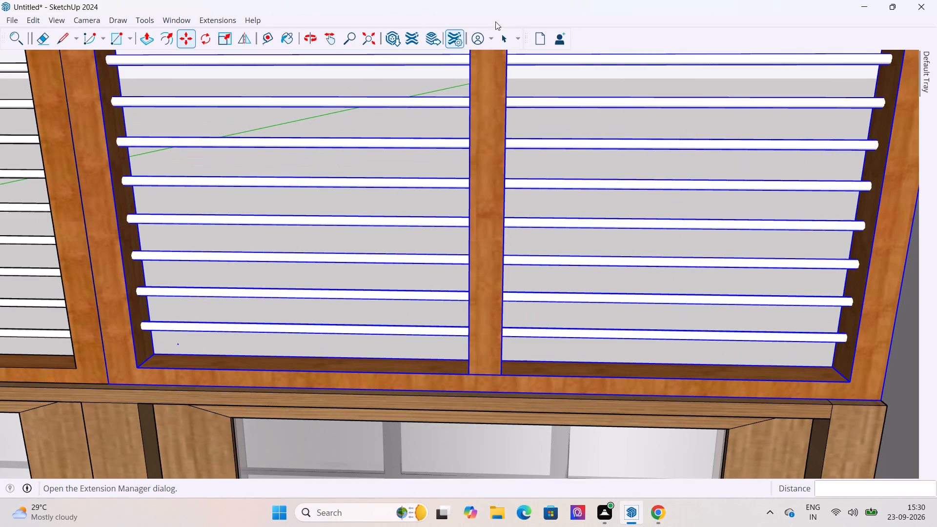
left_click(502, 35)
scroll(283, 270, "down", 7)
scroll(397, 242, "down", 6)
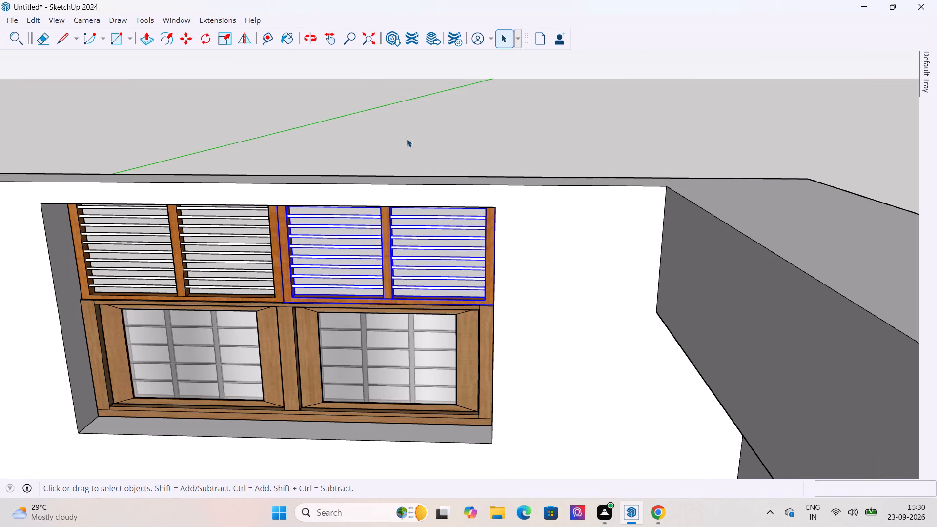
Lower the second barred window about 4" along the blue axis and raise it back about 2 5/16".
left_click(407, 139)
middle_click_drag(340, 290, 413, 132)
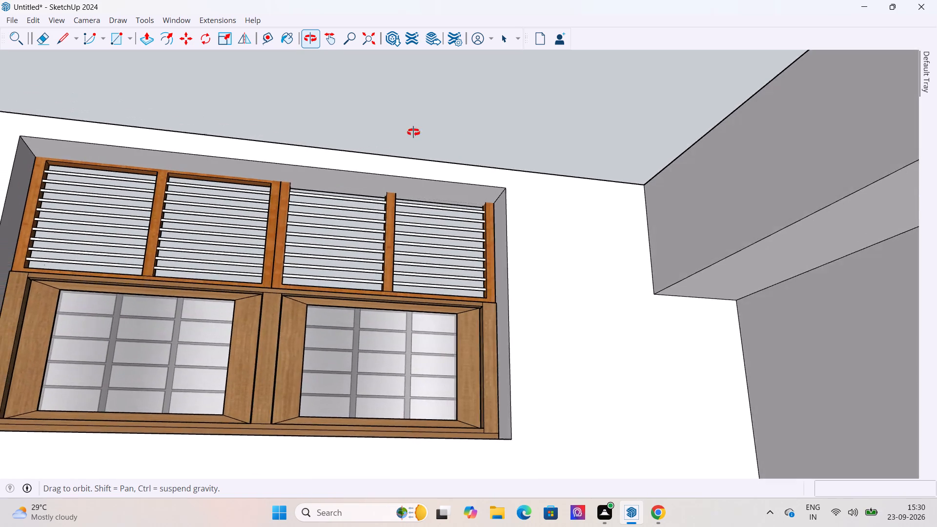
middle_click_drag(413, 132, 412, 132)
scroll(394, 214, "up", 10)
left_click(383, 198)
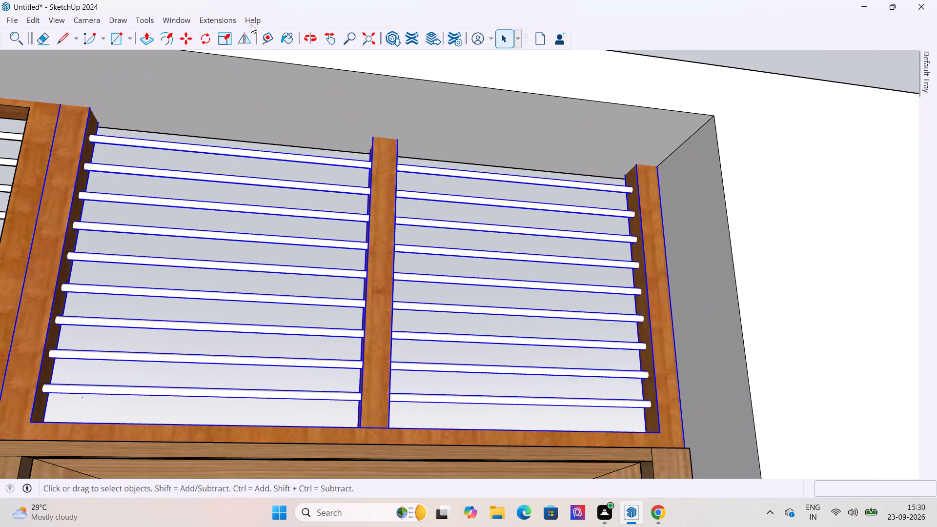
left_click(223, 37)
middle_click_drag(321, 214, 224, 287)
scroll(226, 277, "down", 10)
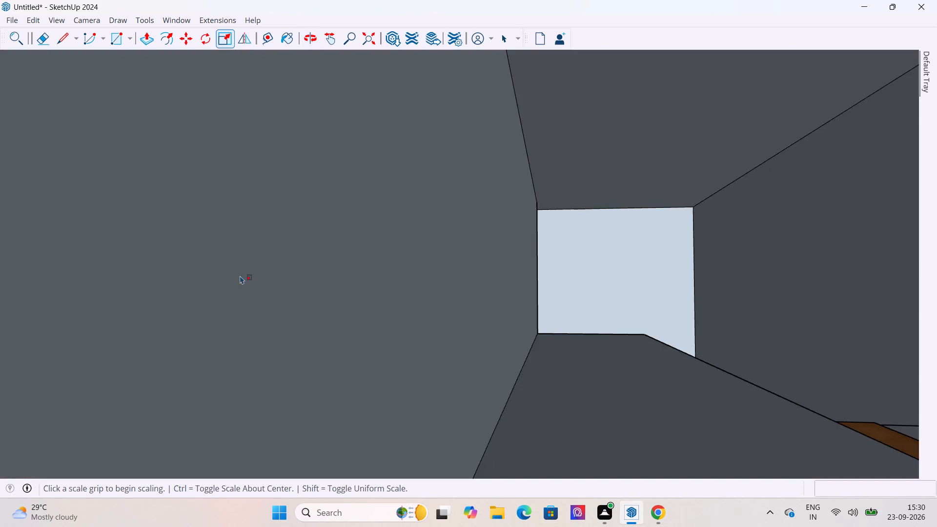
middle_click_drag(303, 244, 359, 253)
scroll(495, 224, "down", 13)
scroll(641, 173, "down", 8)
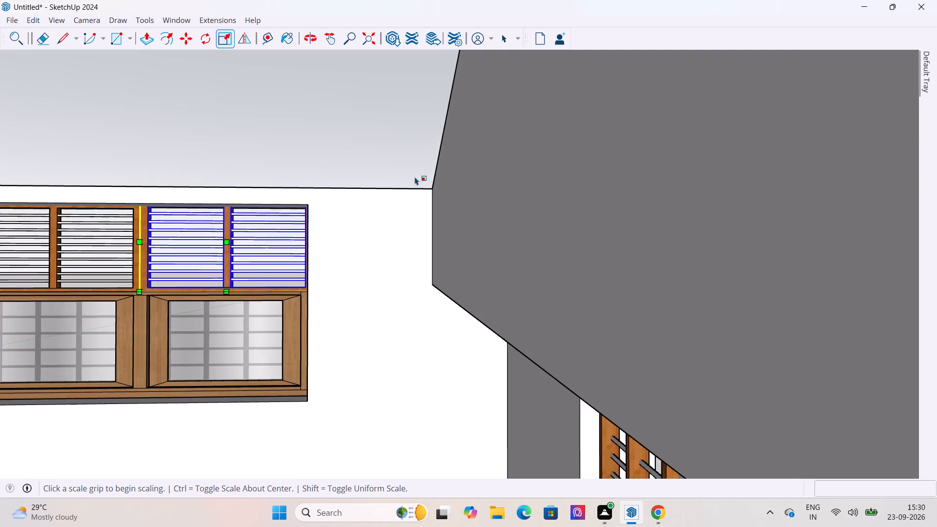
scroll(415, 177, "down", 6)
middle_click_drag(291, 200, 309, 240)
scroll(309, 242, "up", 14)
middle_click_drag(318, 142, 323, 203)
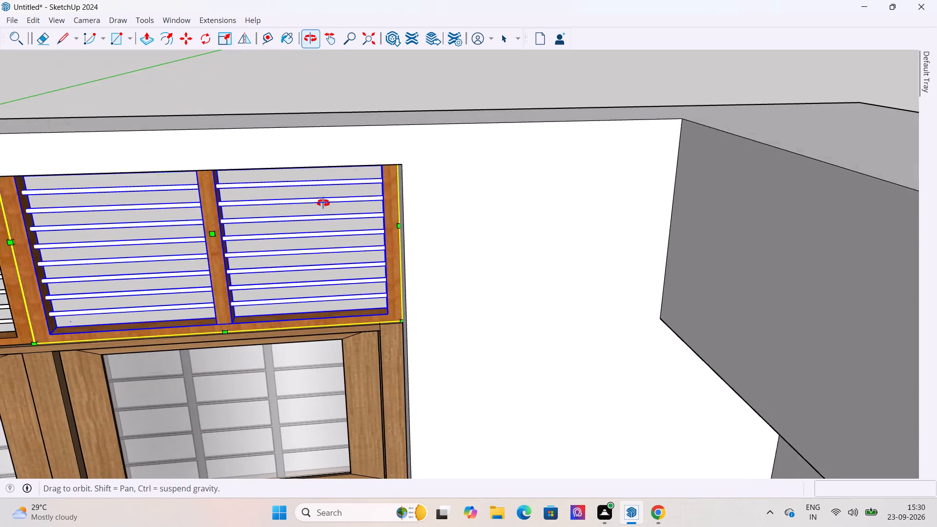
middle_click_drag(323, 203, 327, 153)
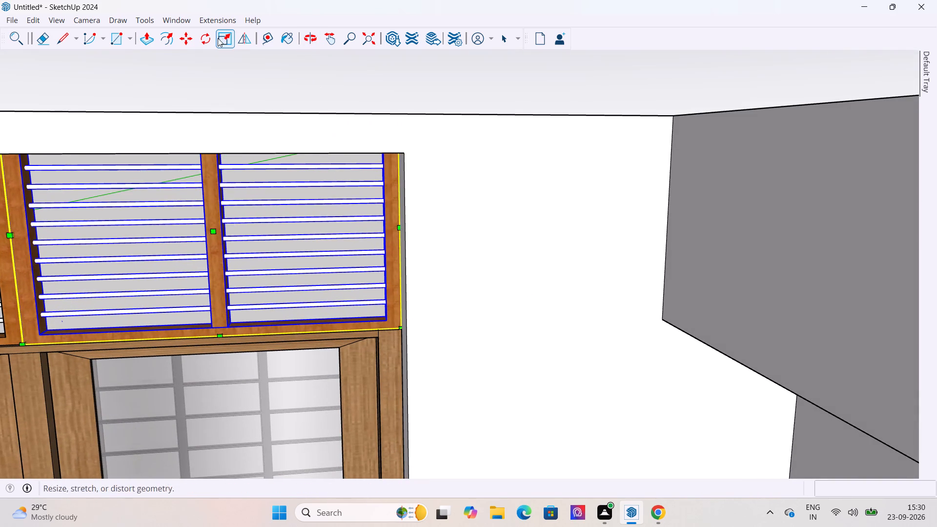
left_click_drag(190, 36, 192, 44)
left_click_drag(209, 190, 218, 232)
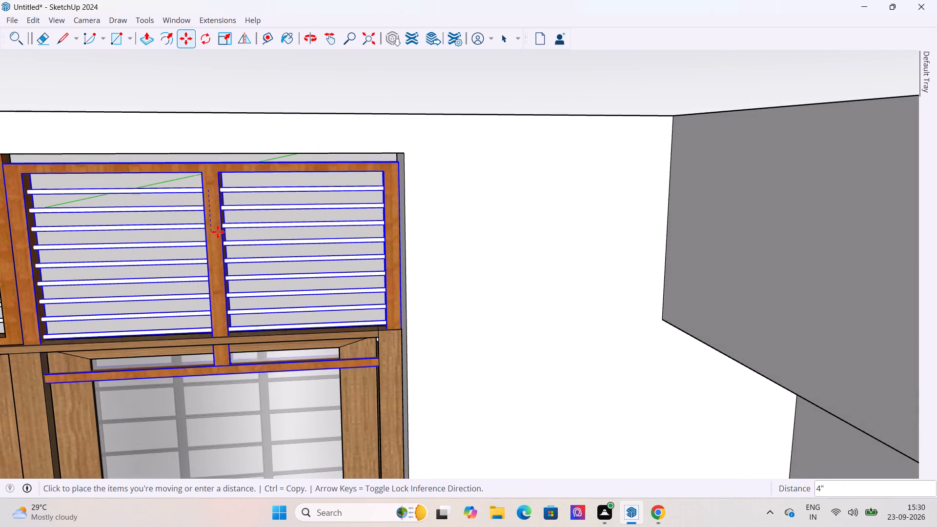
left_click_drag(218, 232, 218, 238)
left_click_drag(217, 230, 217, 206)
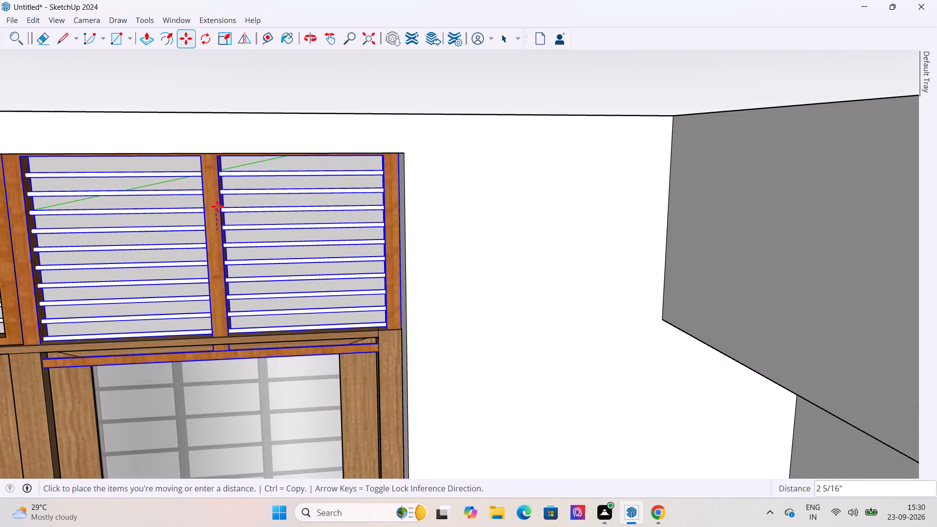
left_click_drag(217, 206, 218, 208)
Lower the second barred window about 3/8" so its upper outer corner meets the corner of the wall opening's head.
middle_click_drag(185, 240, 413, 167)
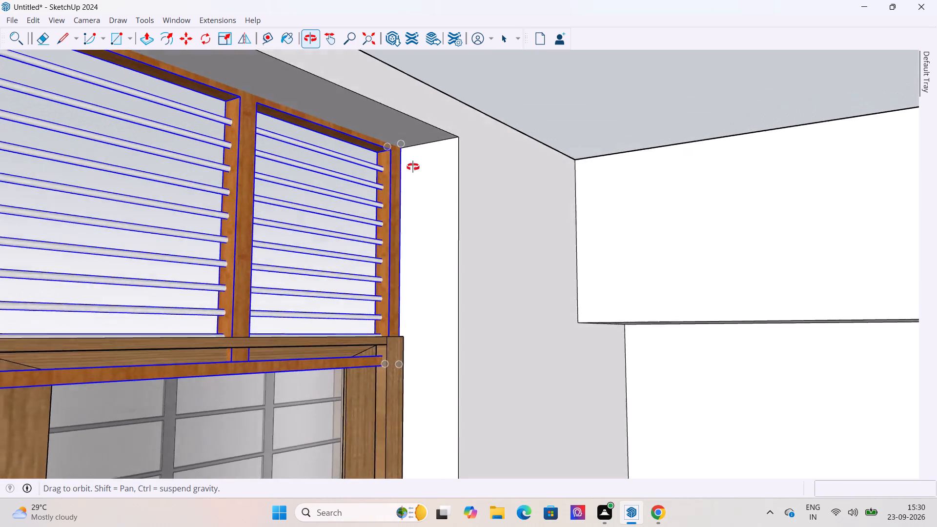
middle_click_drag(413, 167, 422, 188)
scroll(413, 155, "up", 10)
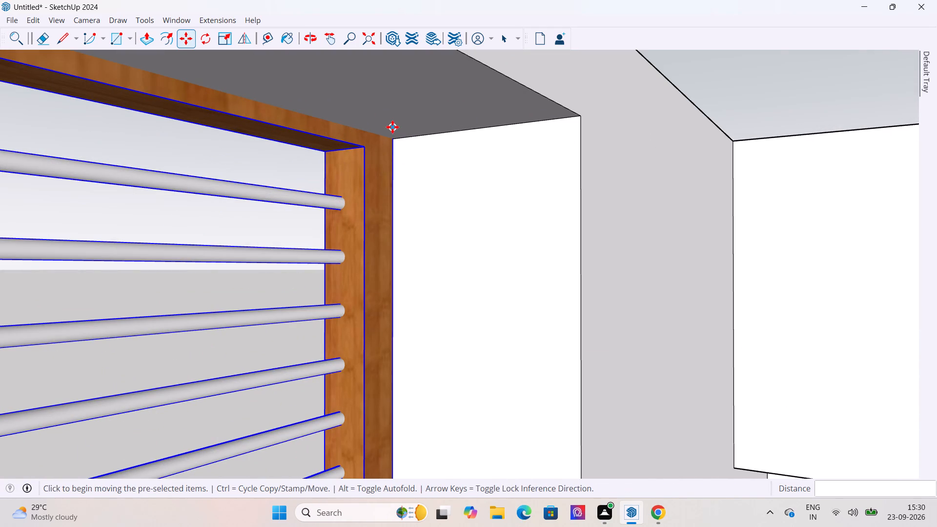
left_click(392, 127)
left_click(394, 137)
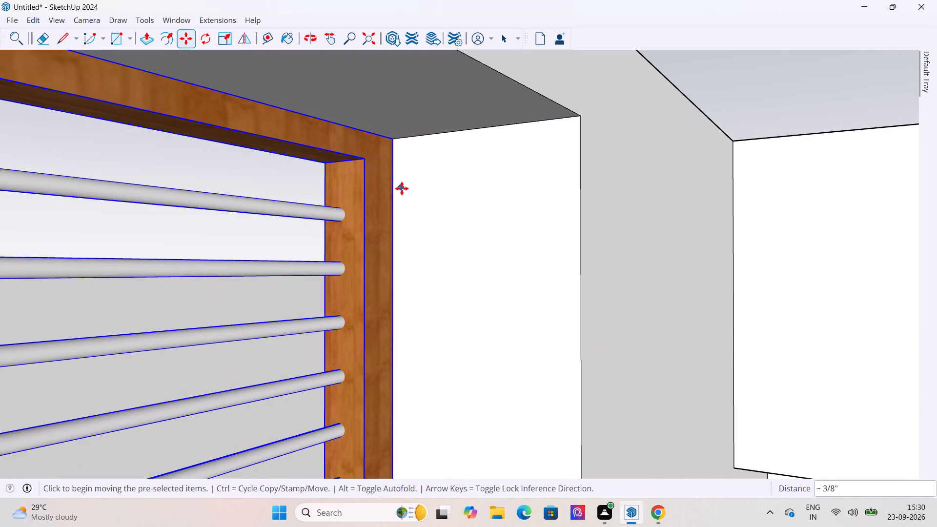
Shrink the second barred window's height from its bottom edge up to the gridded window's top frame, and deselect it.
scroll(403, 195, "down", 13)
middle_click_drag(424, 231, 350, 230)
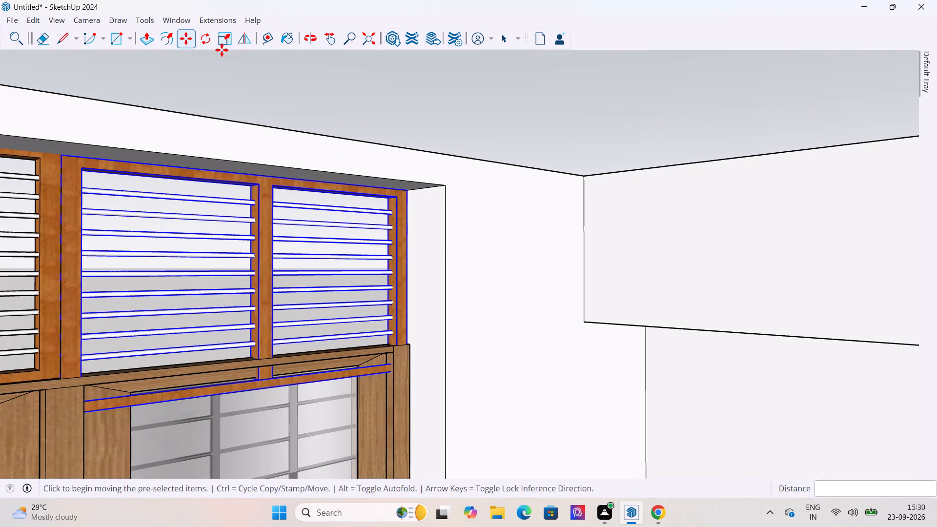
left_click(228, 39)
scroll(263, 383, "up", 5)
middle_click_drag(280, 404, 259, 328)
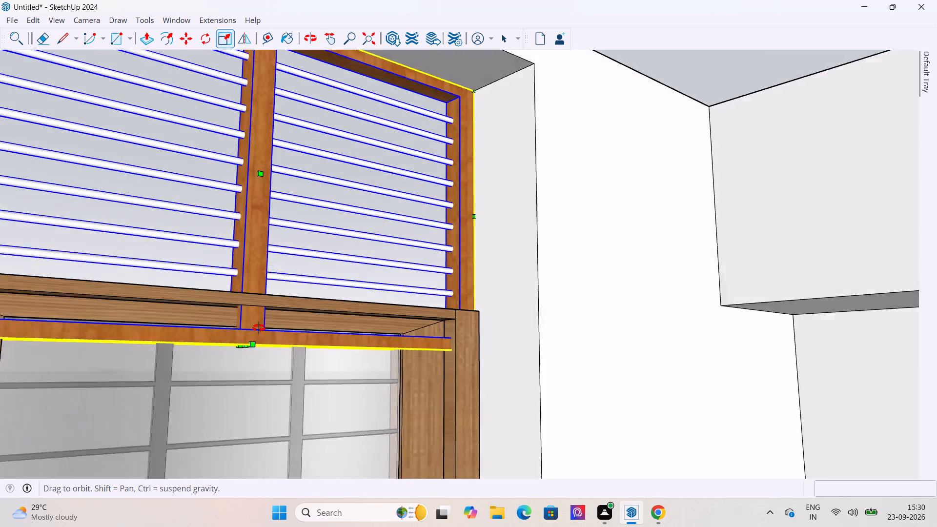
middle_click_drag(259, 328, 249, 278)
left_click_drag(228, 256, 239, 213)
scroll(246, 229, "down", 1)
middle_click_drag(246, 234, 221, 389)
scroll(221, 389, "down", 7)
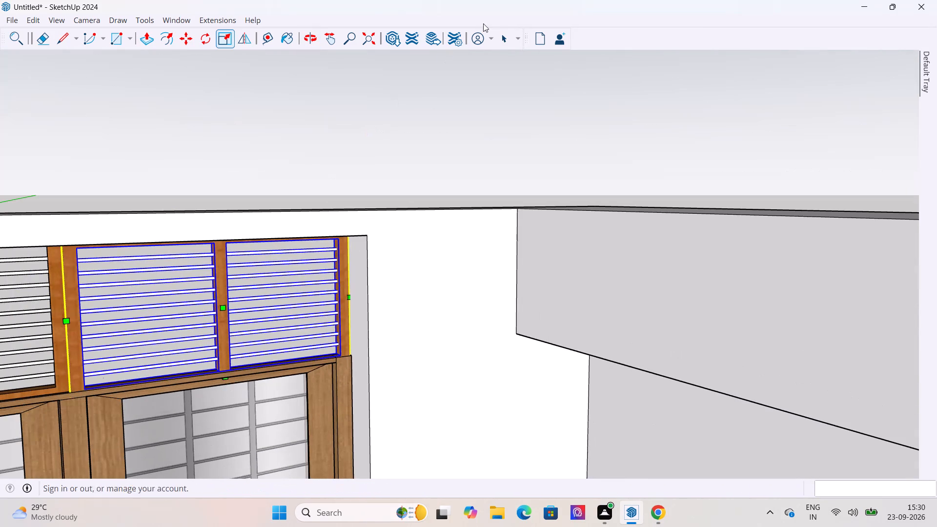
left_click(506, 34)
left_click(428, 113)
Examine how the barred and gridded windows fit together in the wall opening, up close and from across the kitchen.
scroll(456, 176, "down", 5)
middle_click_drag(448, 206, 308, 190)
scroll(301, 207, "up", 7)
scroll(401, 96, "down", 5)
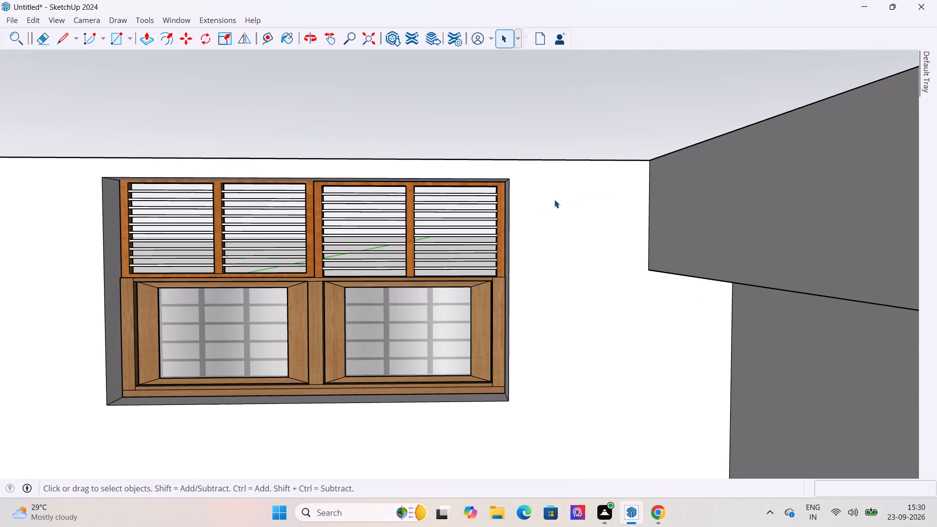
scroll(552, 202, "up", 3)
scroll(491, 160, "down", 6)
scroll(375, 226, "up", 19)
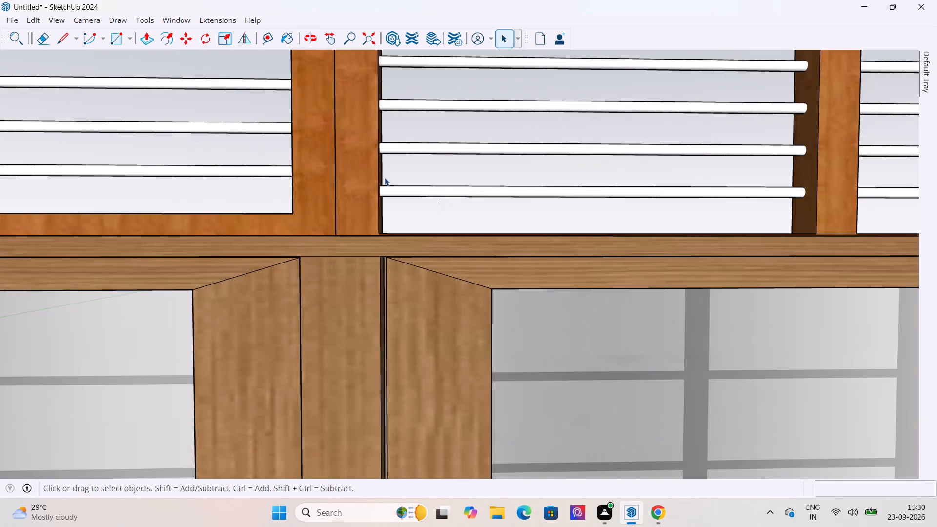
scroll(385, 178, "down", 20)
middle_click_drag(383, 202, 404, 276)
scroll(383, 241, "down", 8)
middle_click_drag(381, 247, 428, 171)
scroll(409, 201, "up", 8)
scroll(219, 211, "down", 11)
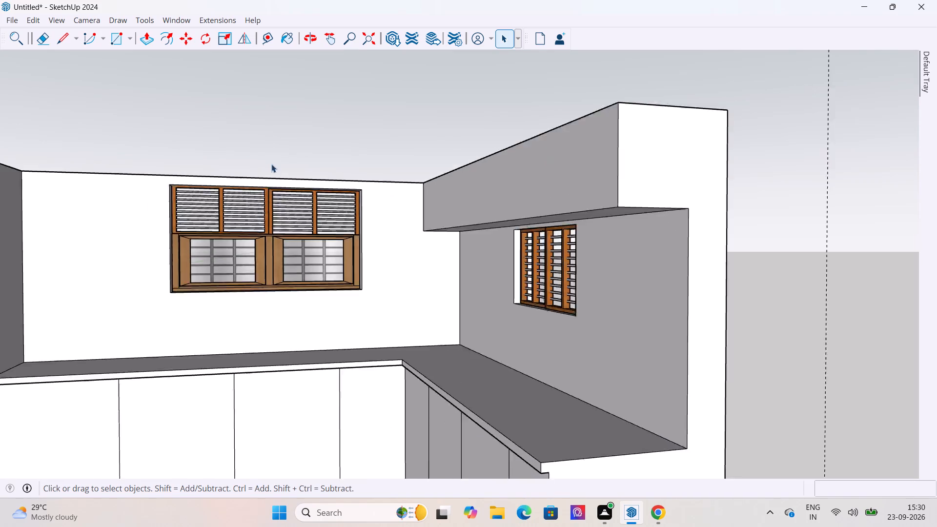
scroll(271, 164, "down", 2)
scroll(227, 235, "down", 5)
middle_click_drag(229, 236, 237, 264)
scroll(237, 270, "up", 20)
middle_click_drag(240, 189, 244, 191)
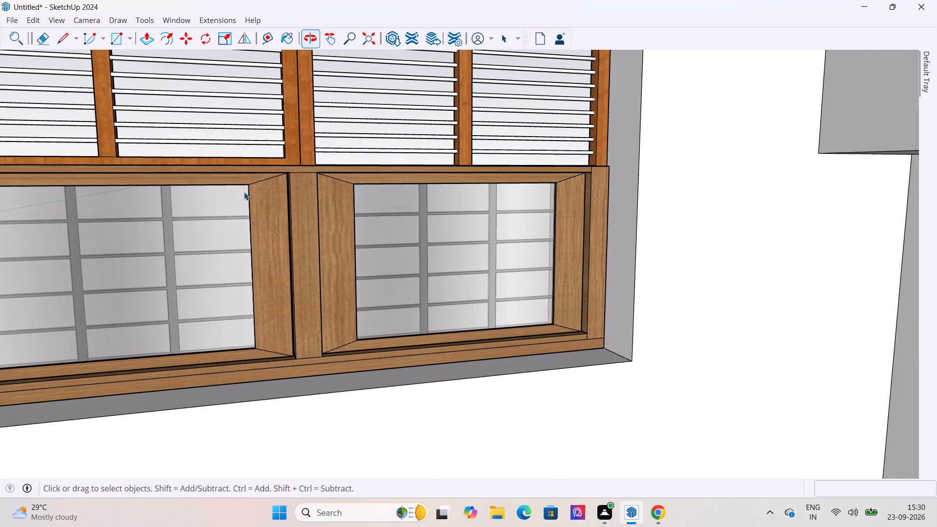
Delete the gridded window beneath the two barred windows.
left_click(340, 209)
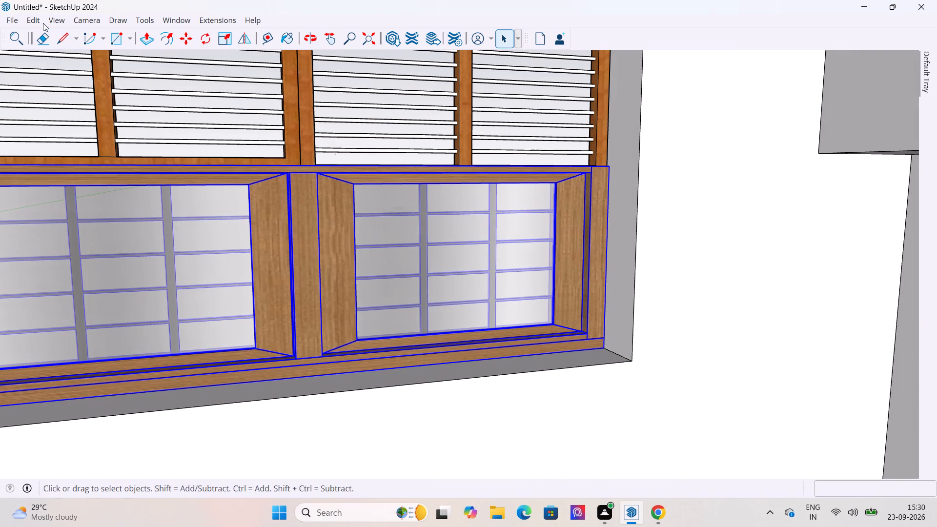
left_click(40, 18)
left_click(65, 125)
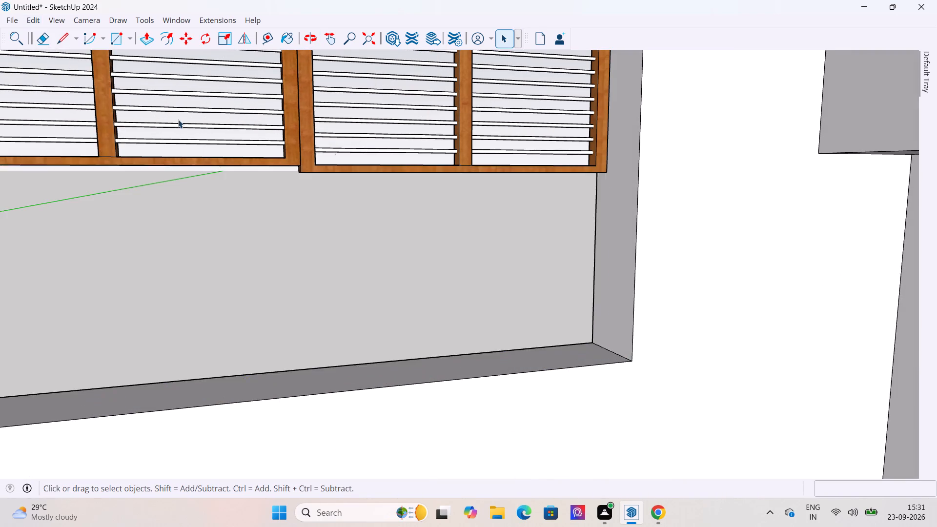
Raise the second barred window about 11/16" so its lower corner meets the first barred window's lower corner, and deselect it.
scroll(183, 128, "down", 7)
scroll(208, 143, "up", 6)
scroll(265, 140, "up", 4)
left_click(288, 136)
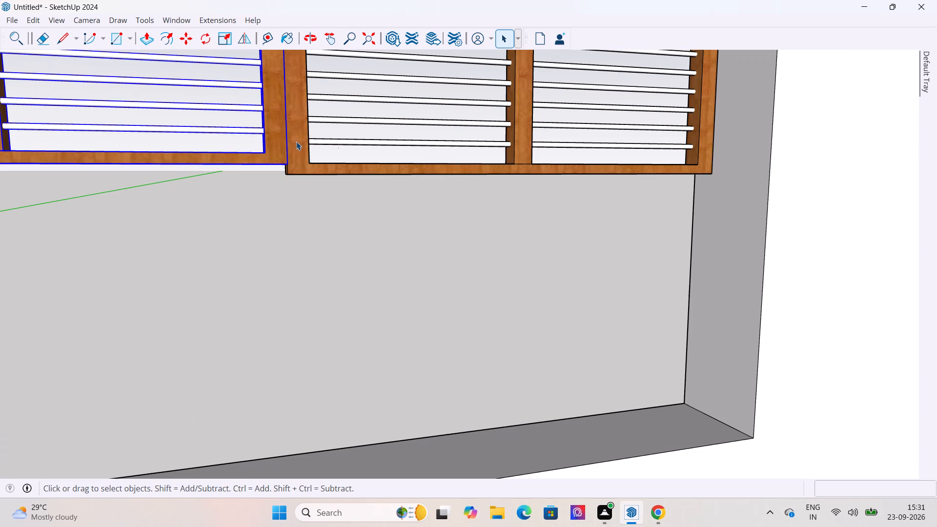
left_click(296, 142)
left_click(191, 42)
scroll(280, 169, "up", 6)
left_click(295, 180)
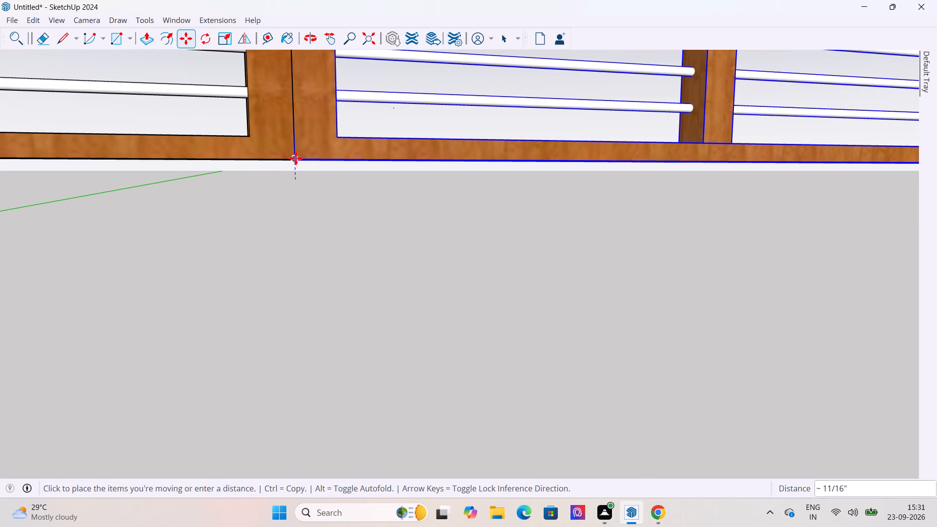
left_click(296, 158)
scroll(233, 209, "down", 5)
left_click(502, 42)
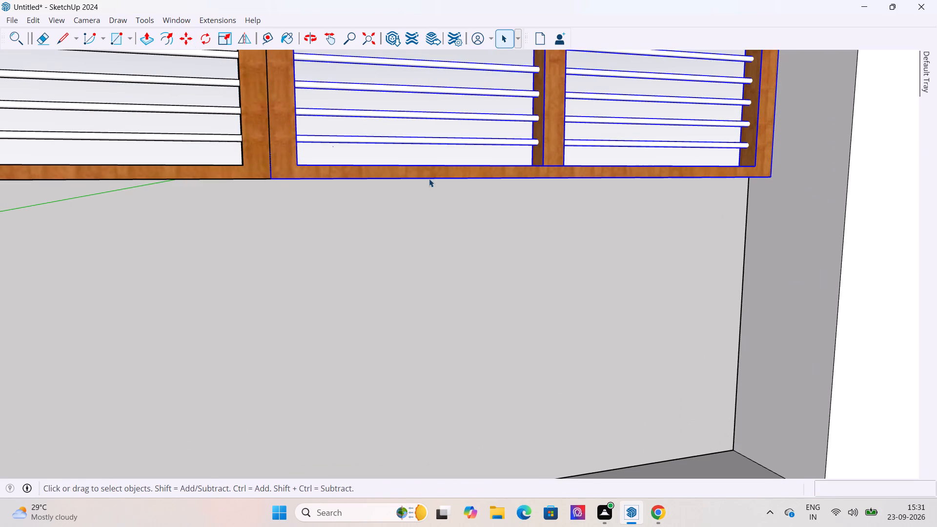
left_click(364, 240)
Examine the emptied lower part of the wall opening and the barred windows under the overhead unit on the adjacent wall.
scroll(355, 226, "down", 12)
middle_click_drag(441, 128, 347, 236)
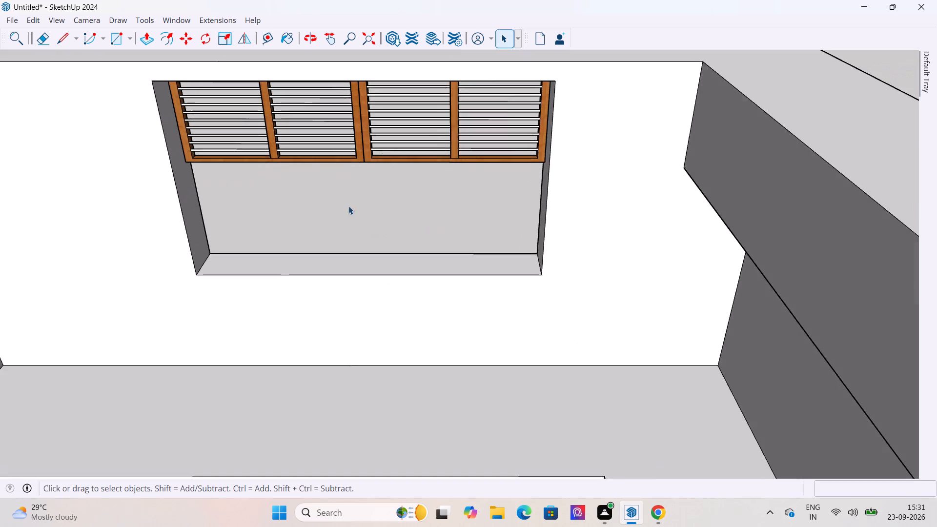
scroll(349, 204, "down", 8)
middle_click_drag(346, 196, 381, 85)
scroll(373, 110, "down", 8)
scroll(522, 158, "up", 5)
scroll(280, 210, "down", 6)
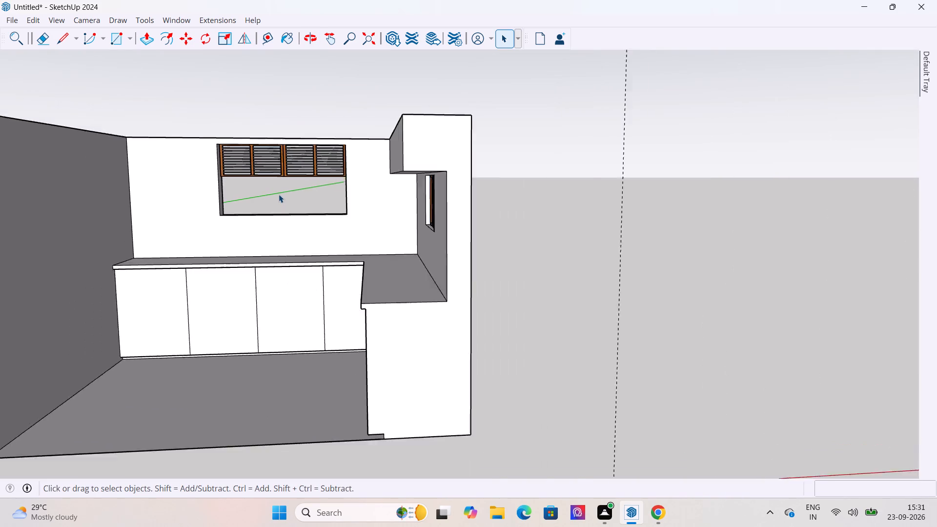
scroll(279, 194, "down", 5)
middle_click_drag(300, 209, 547, 181)
scroll(528, 184, "up", 8)
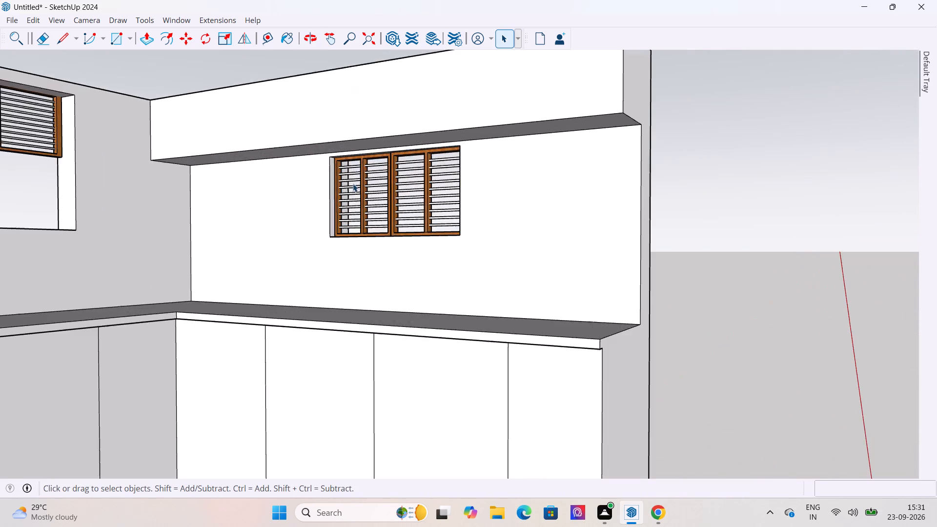
scroll(353, 183, "up", 1)
scroll(363, 173, "down", 7)
middle_click_drag(418, 199, 388, 264)
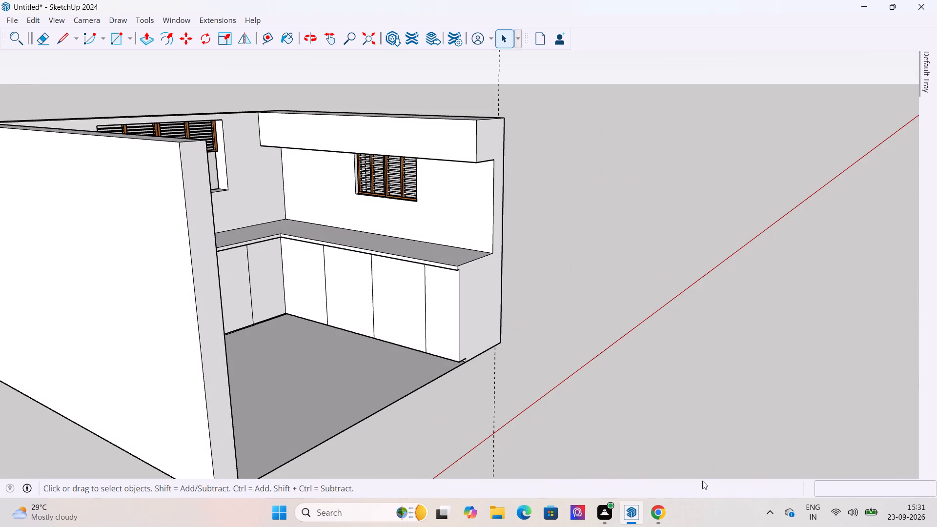
Switch to 3D Warehouse in Chrome and look back through the earlier wooden windows results for another suitable window.
left_click(656, 512)
scroll(601, 282, "down", 2)
scroll(601, 282, "up", 12)
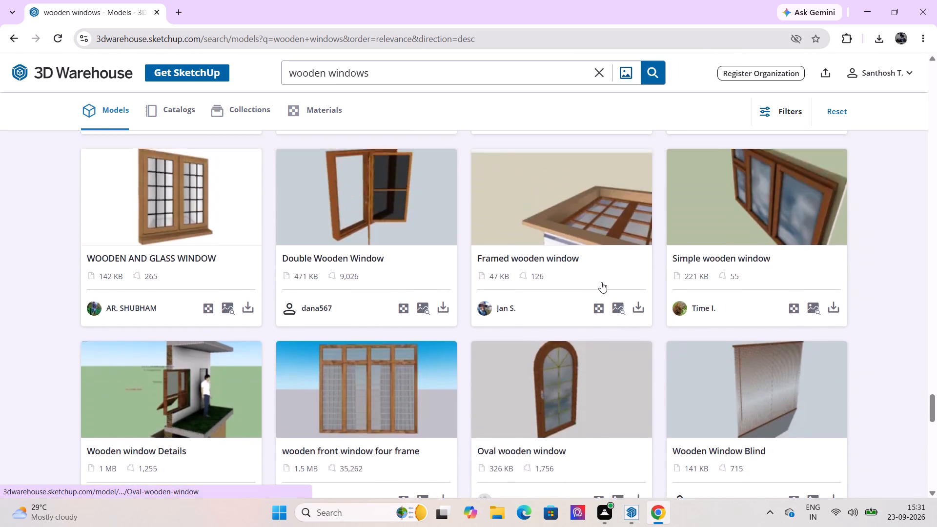
scroll(601, 282, "up", 1)
scroll(601, 282, "down", 1)
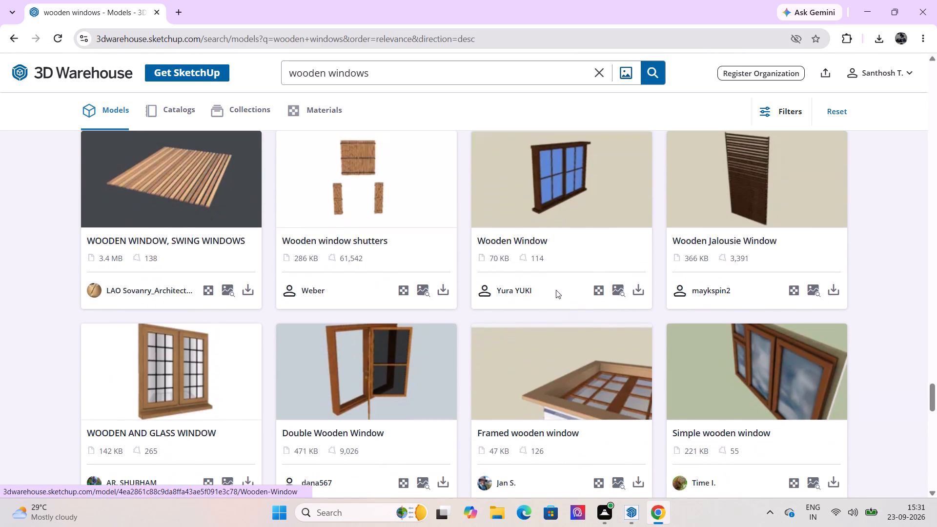
scroll(441, 189, "down", 2)
scroll(441, 190, "up", 14)
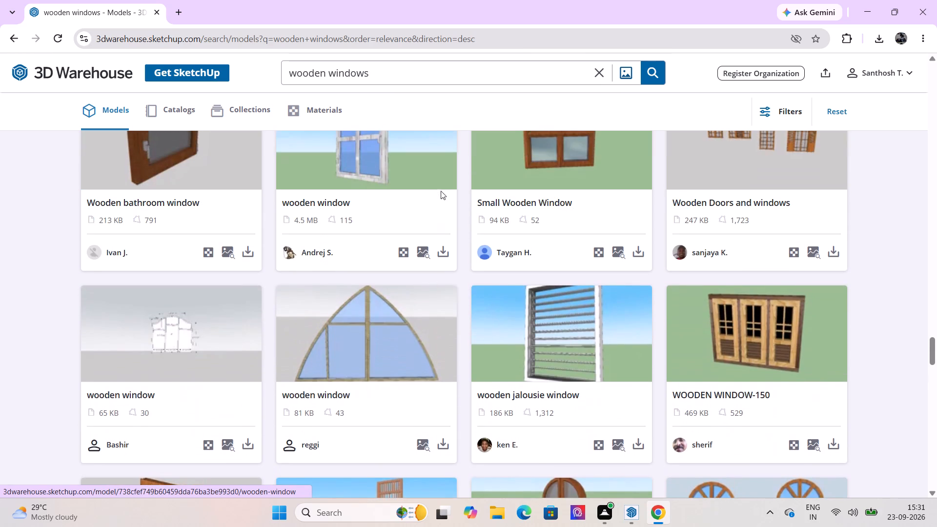
scroll(441, 191, "up", 6)
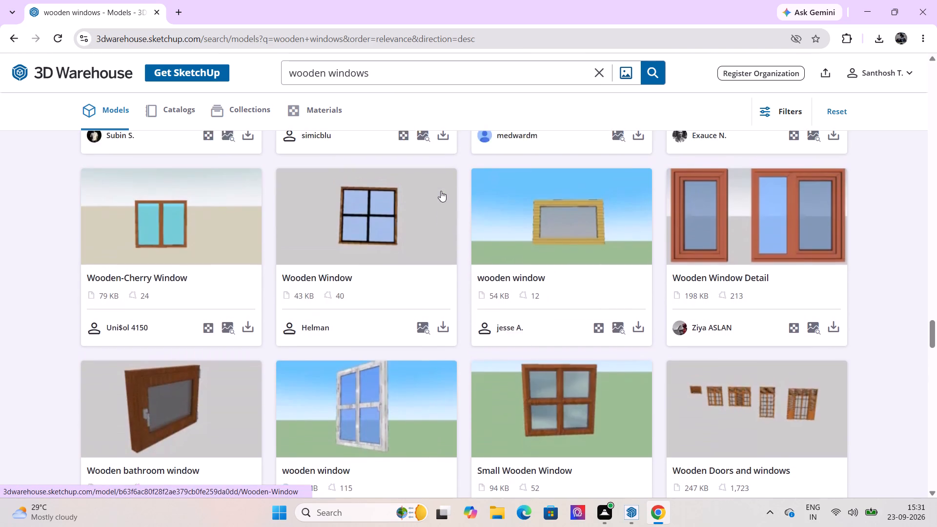
scroll(441, 191, "up", 2)
scroll(576, 262, "up", 8)
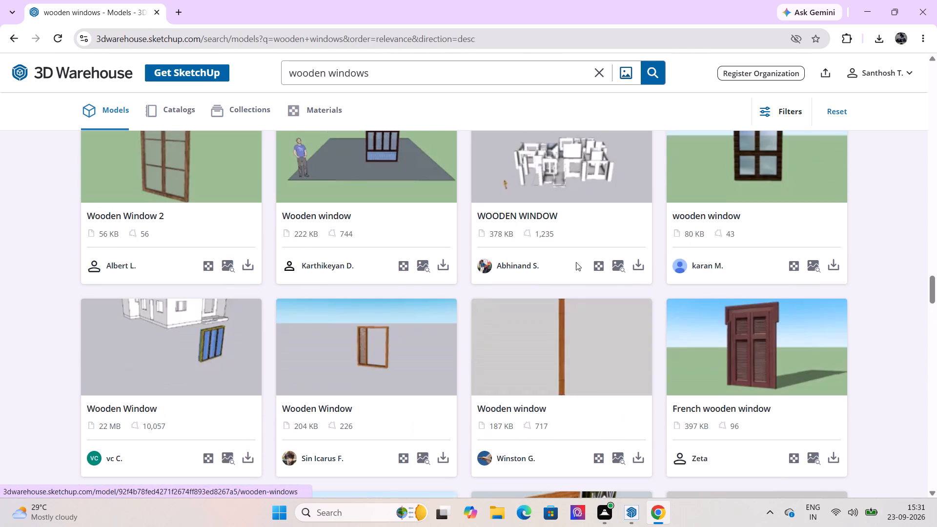
scroll(576, 262, "up", 9)
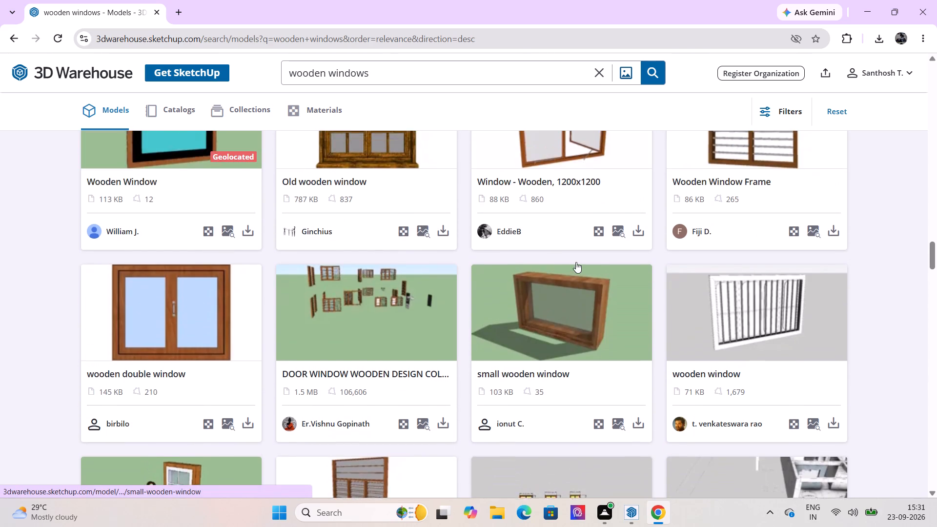
scroll(576, 262, "up", 5)
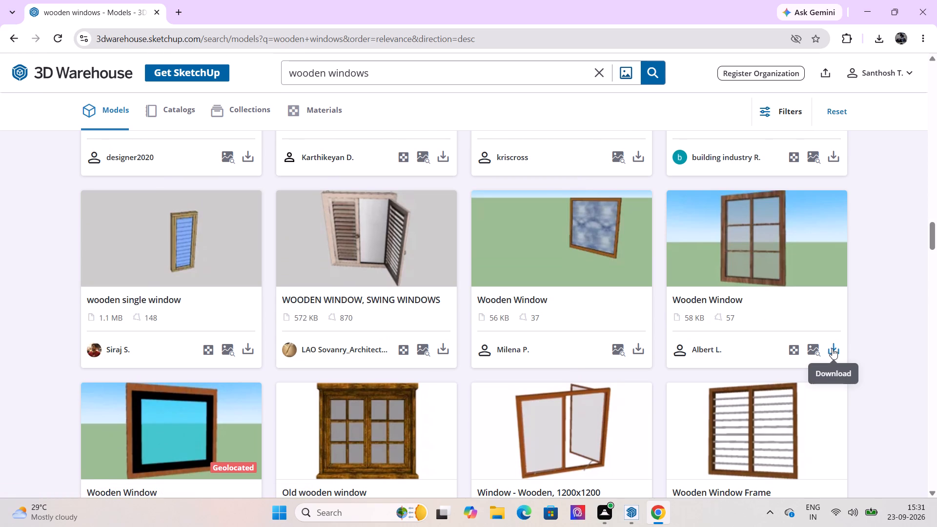
Look through the wooden windows models again, down to the end of the loaded results.
scroll(546, 365, "down", 12)
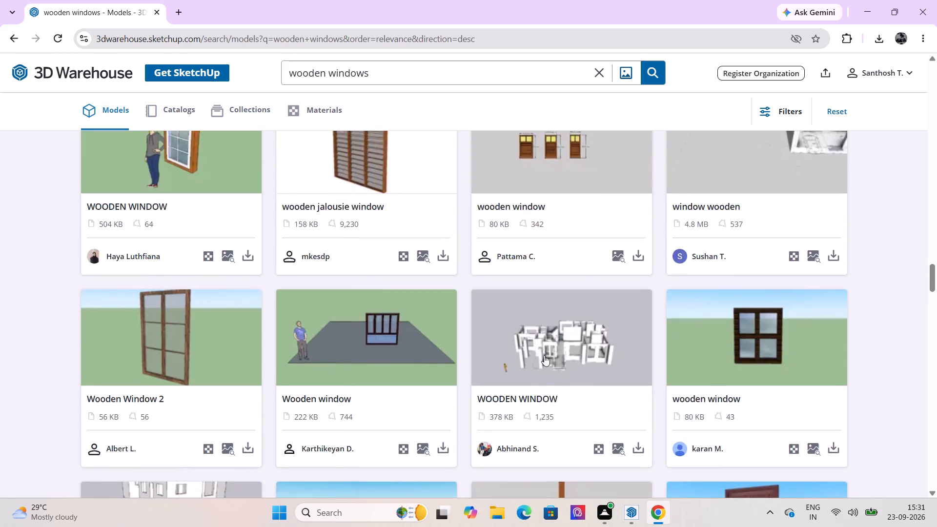
scroll(544, 355, "down", 3)
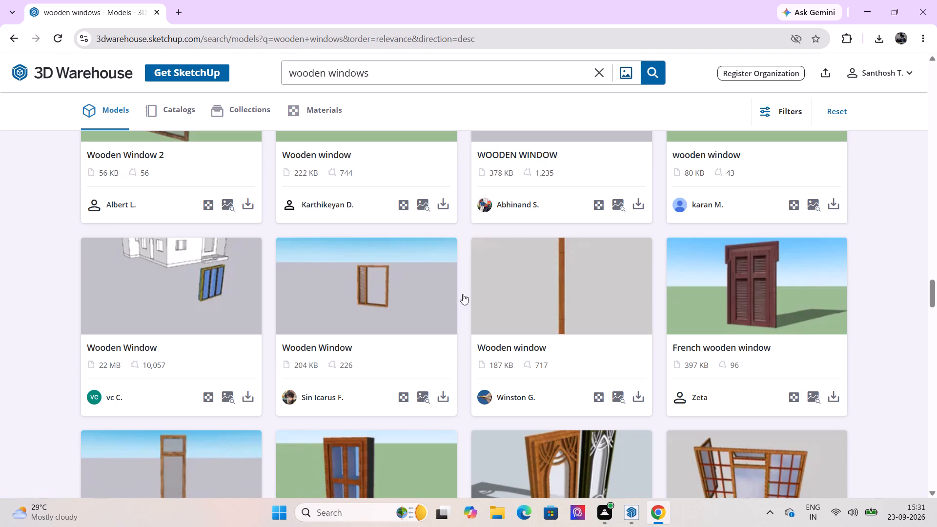
scroll(549, 312, "down", 4)
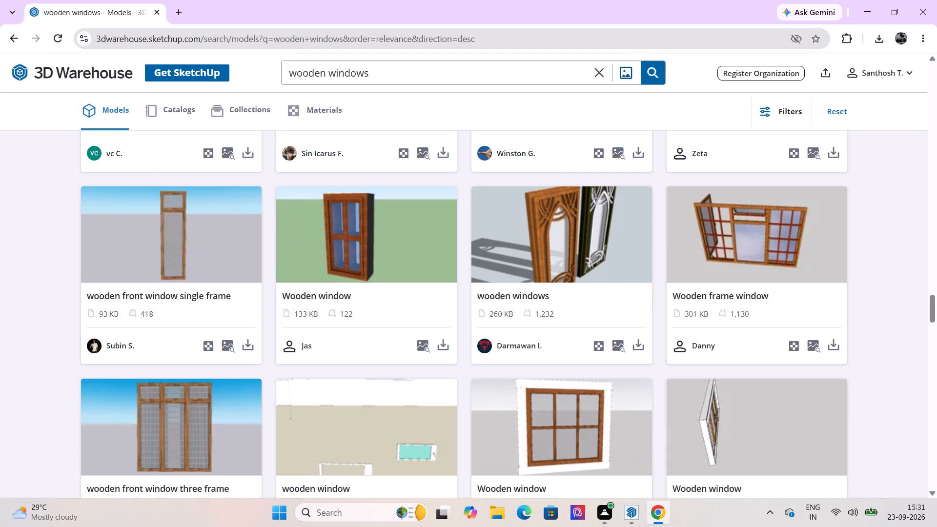
scroll(544, 316, "down", 3)
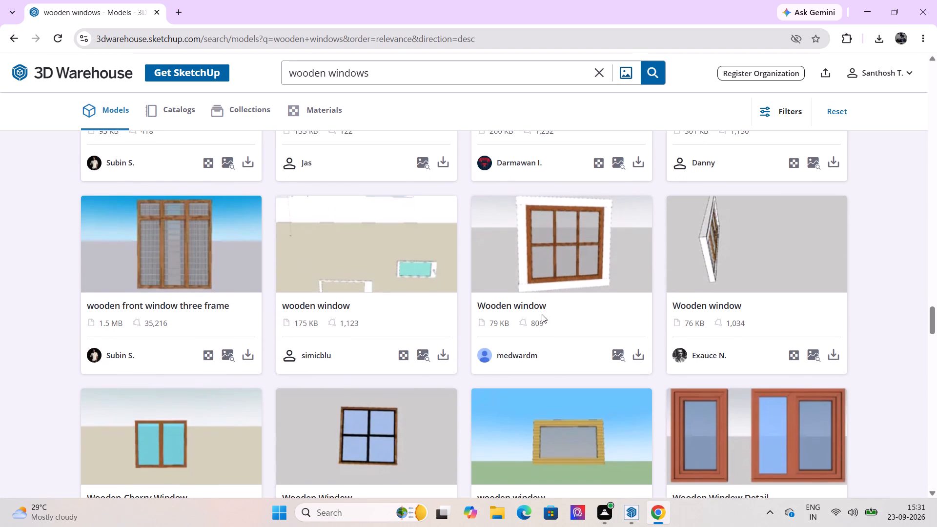
scroll(542, 314, "down", 1)
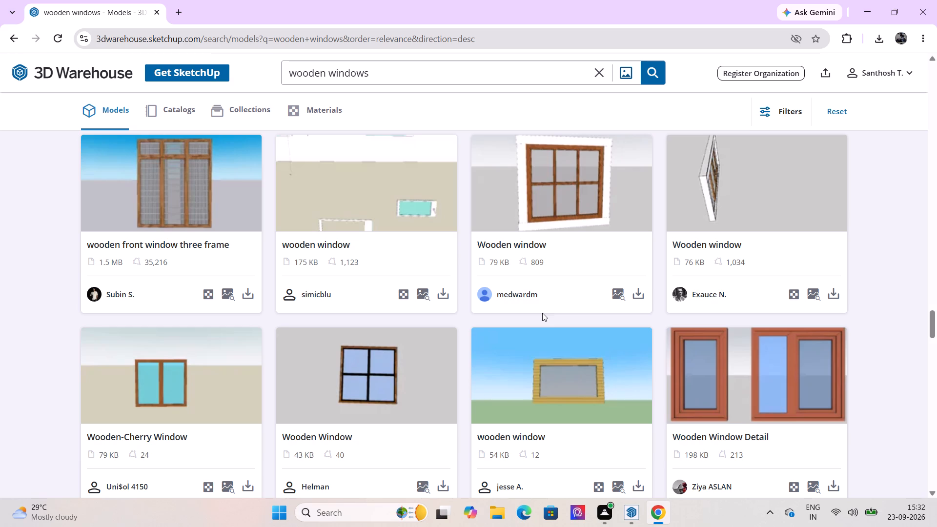
scroll(542, 313, "down", 3)
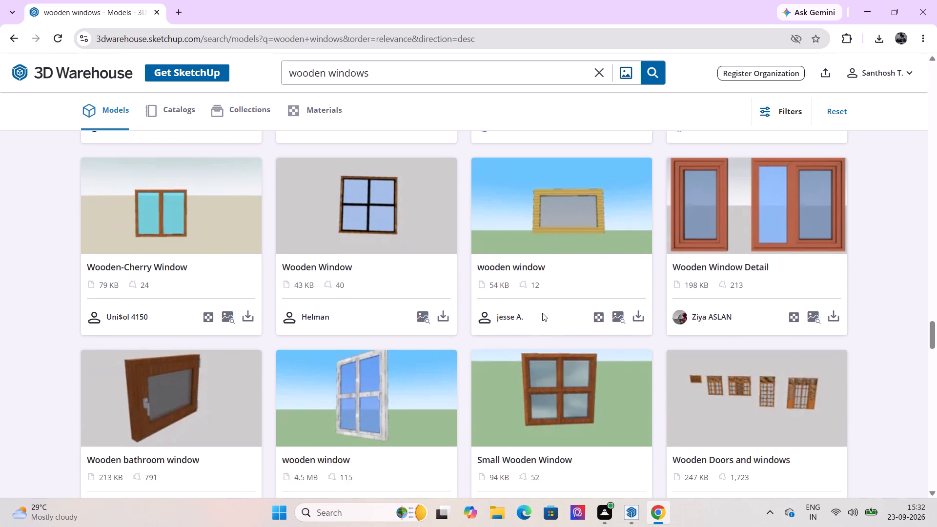
scroll(542, 313, "down", 7)
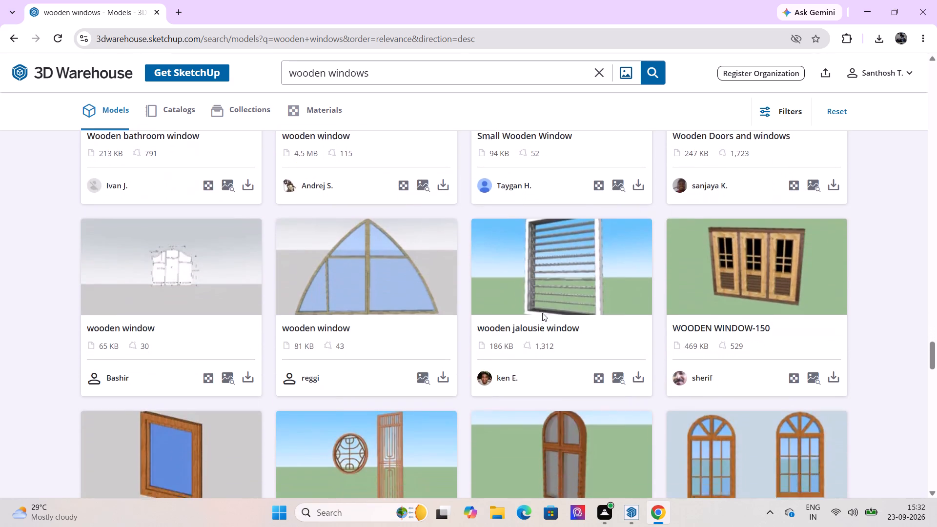
scroll(542, 313, "down", 3)
scroll(542, 313, "up", 1)
scroll(542, 313, "down", 4)
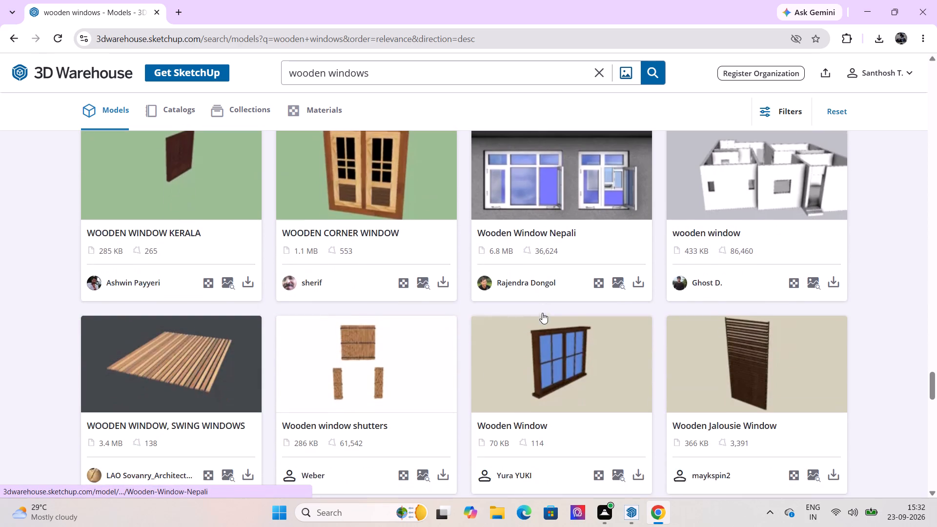
scroll(542, 313, "down", 6)
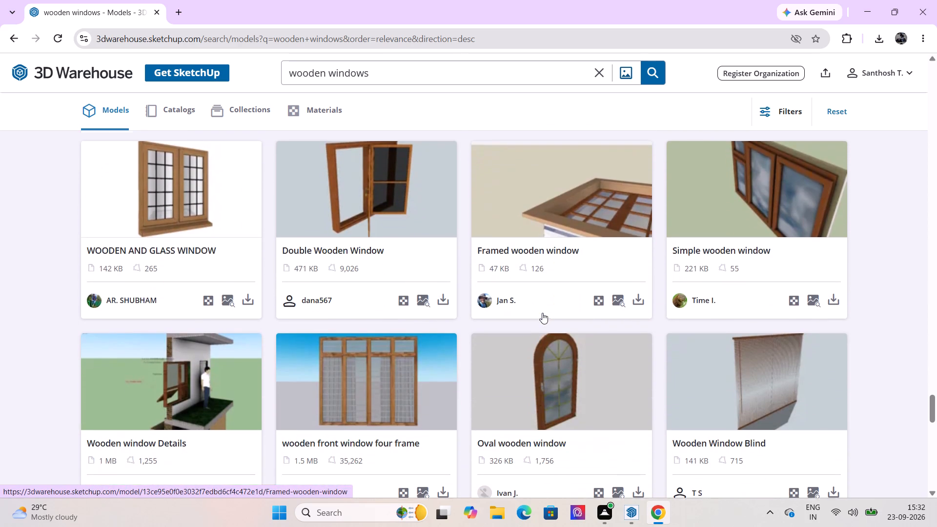
scroll(542, 313, "down", 4)
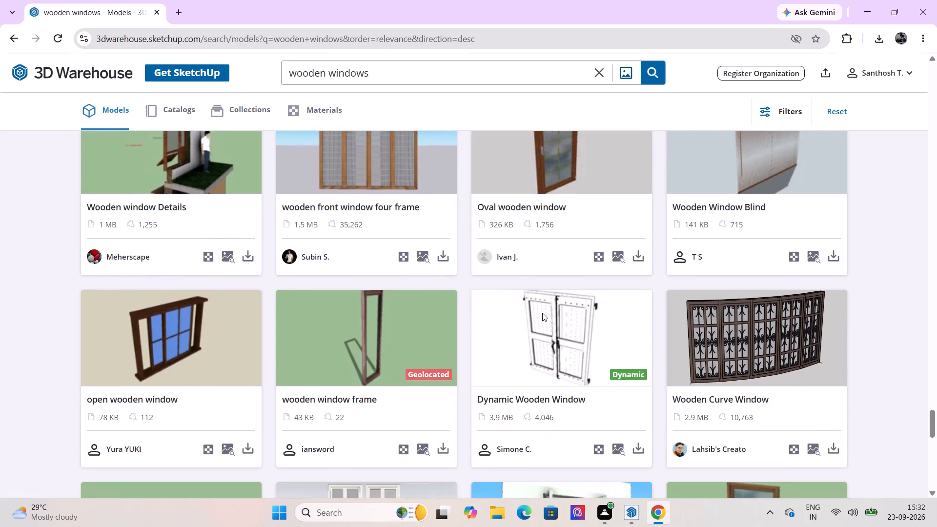
scroll(542, 313, "down", 7)
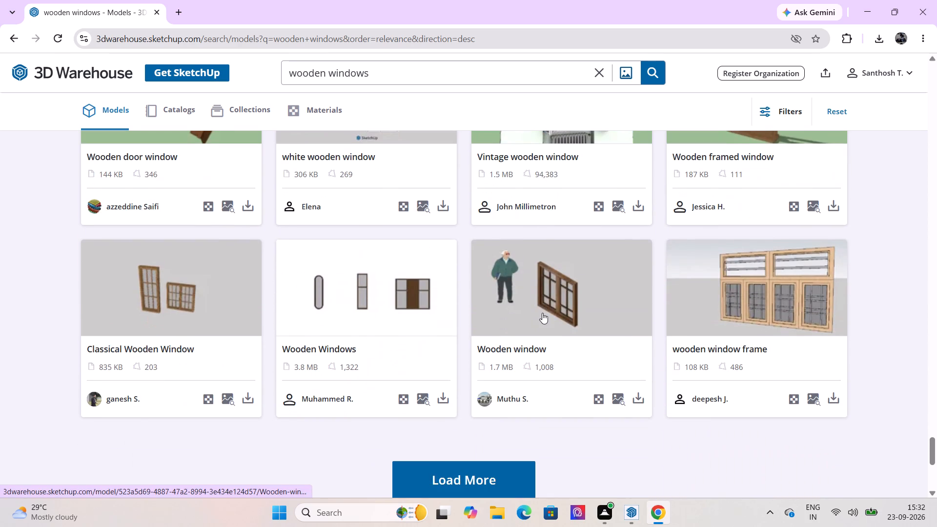
scroll(542, 315, "down", 2)
Load a further batch of wooden windows models and look through all of it for a suitable window.
left_click(498, 356)
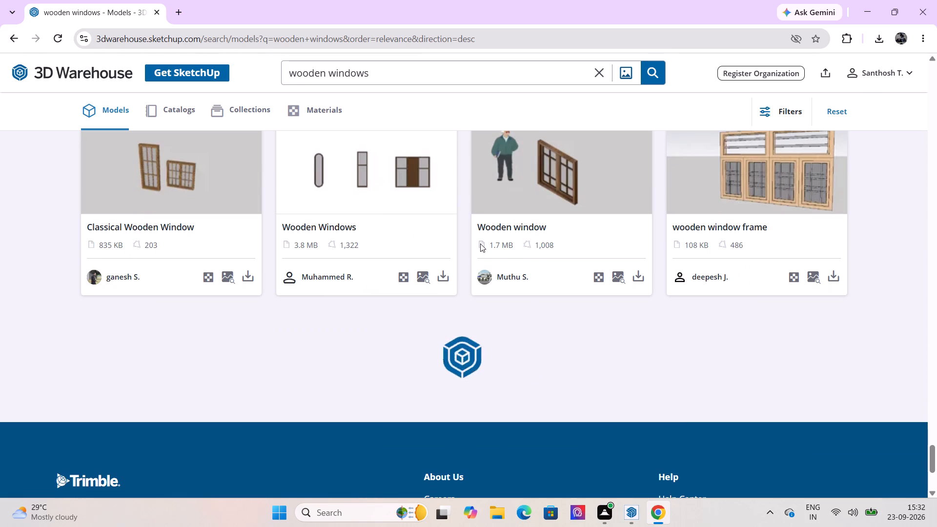
scroll(414, 271, "down", 4)
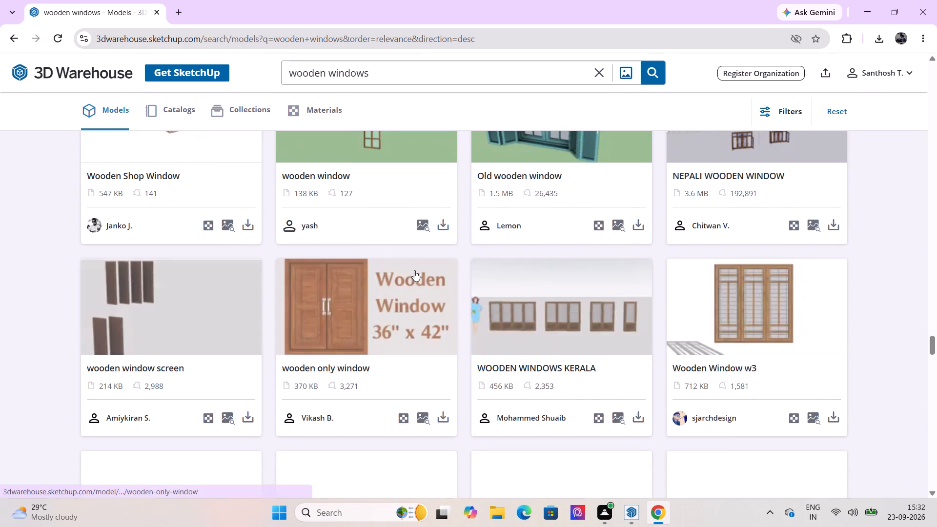
scroll(413, 270, "down", 3)
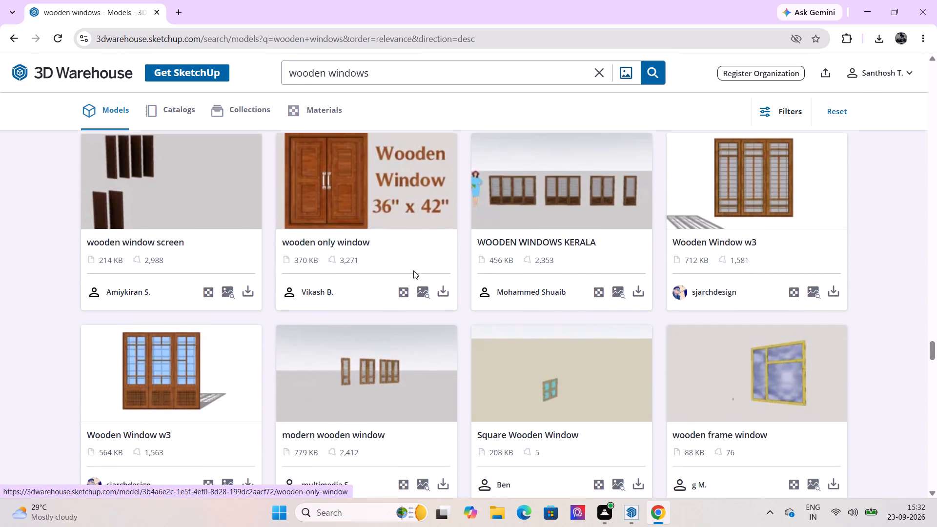
scroll(413, 270, "down", 7)
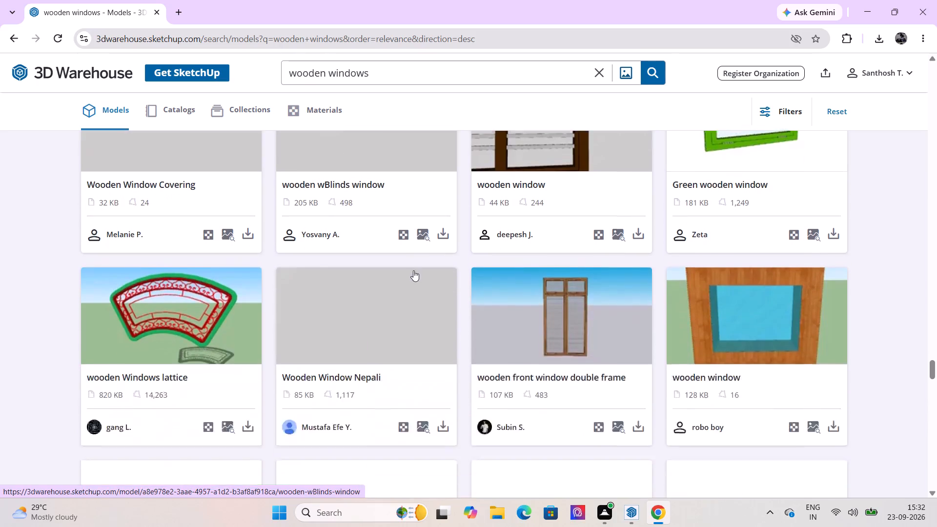
scroll(413, 270, "down", 7)
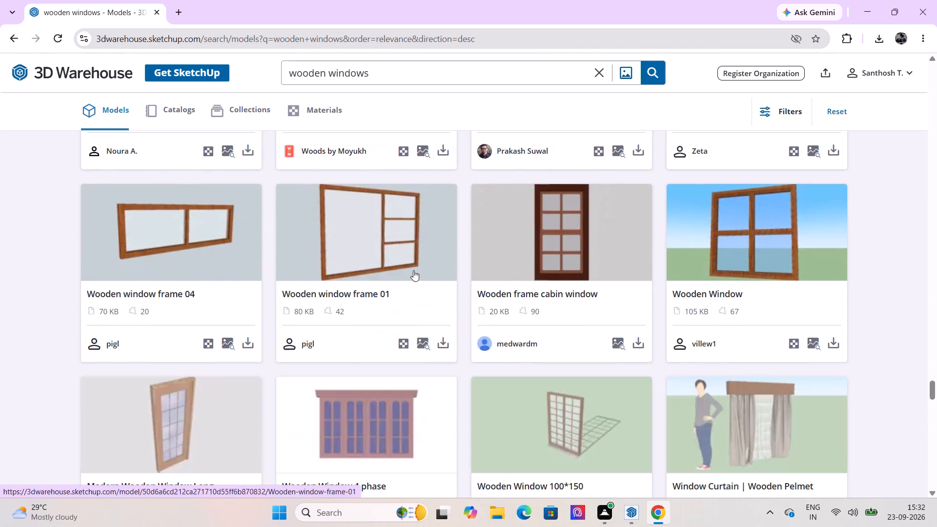
scroll(413, 270, "down", 3)
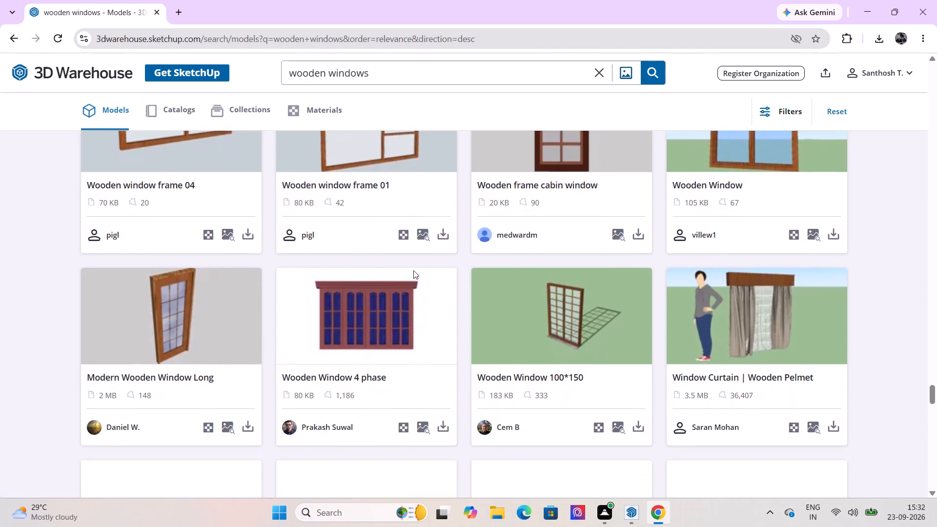
scroll(413, 270, "down", 4)
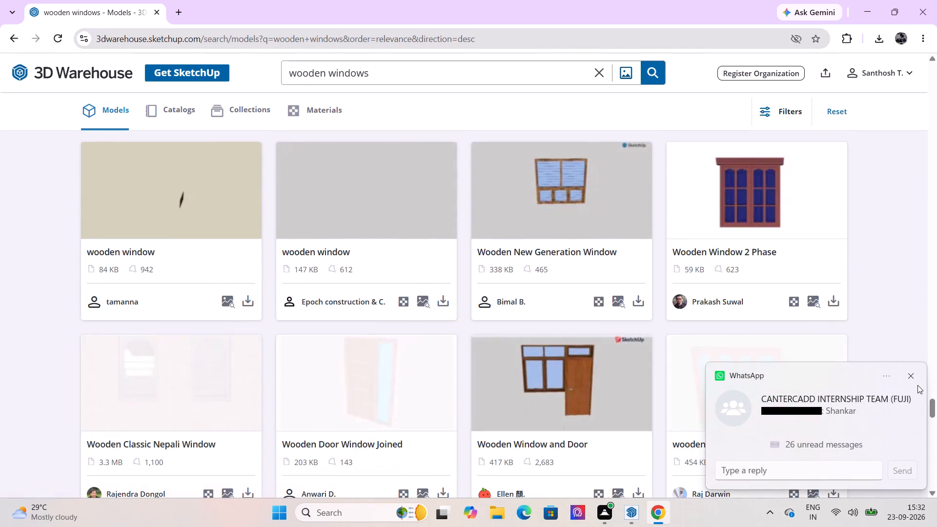
left_click(909, 371)
scroll(472, 324, "down", 5)
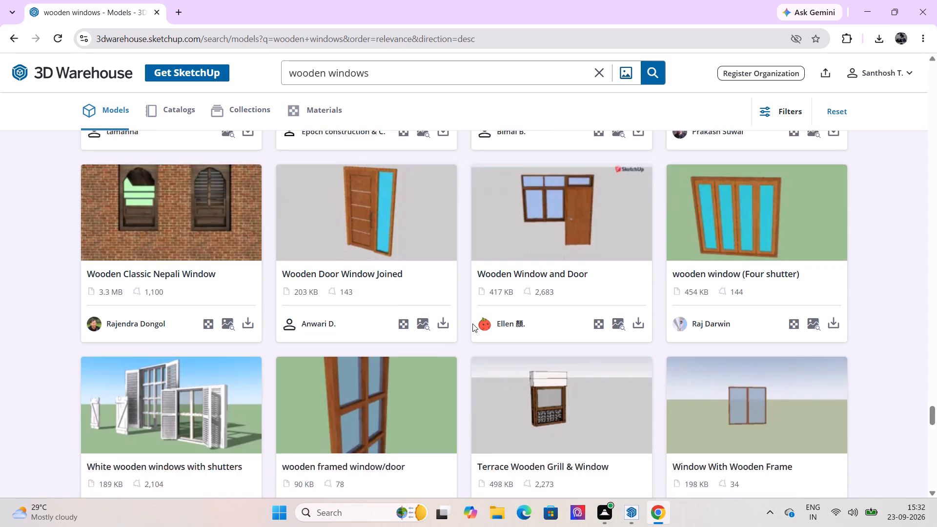
scroll(472, 324, "down", 7)
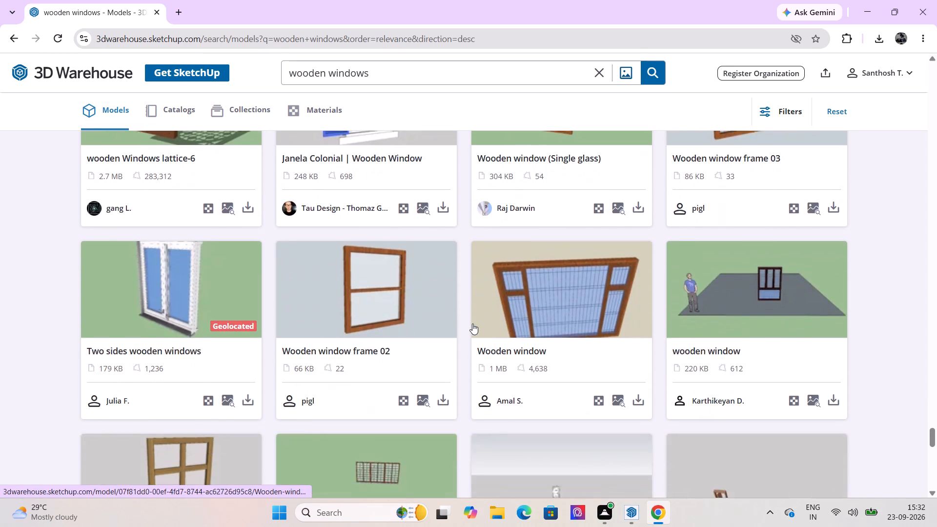
scroll(472, 324, "down", 5)
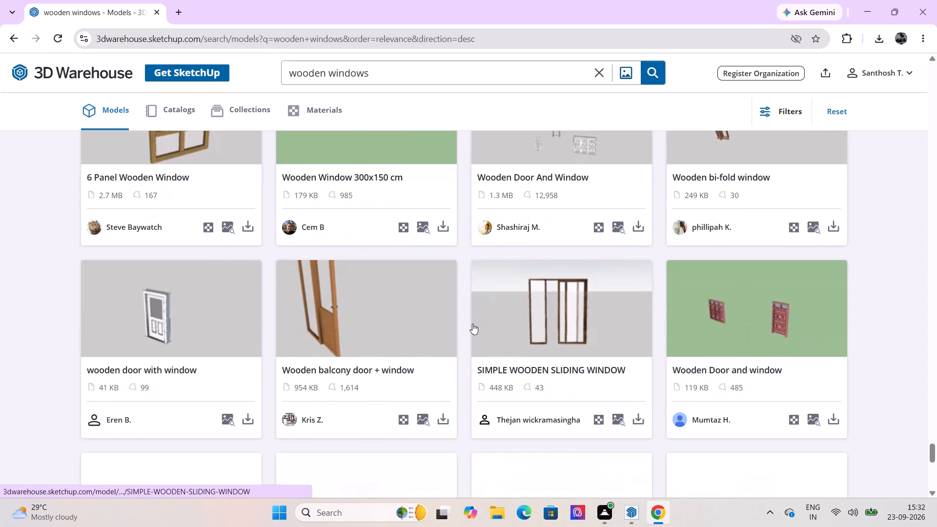
scroll(472, 324, "down", 5)
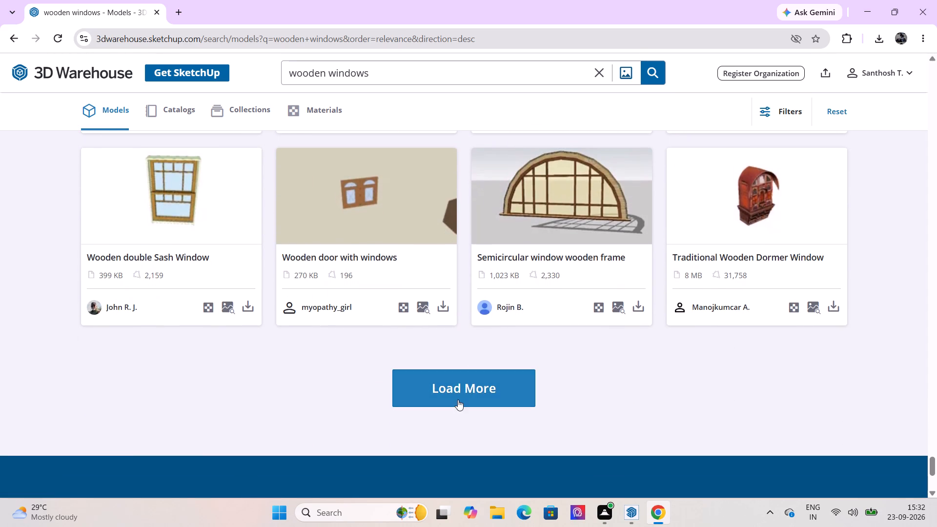
Load a further batch of wooden windows models and look through it to the end for a suitable window.
left_click(458, 400)
scroll(511, 320, "down", 4)
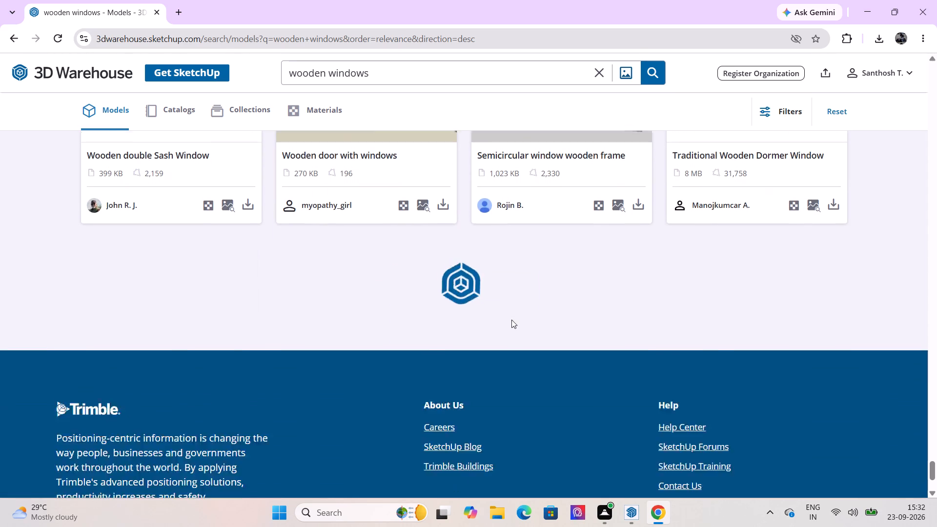
scroll(511, 319, "up", 4)
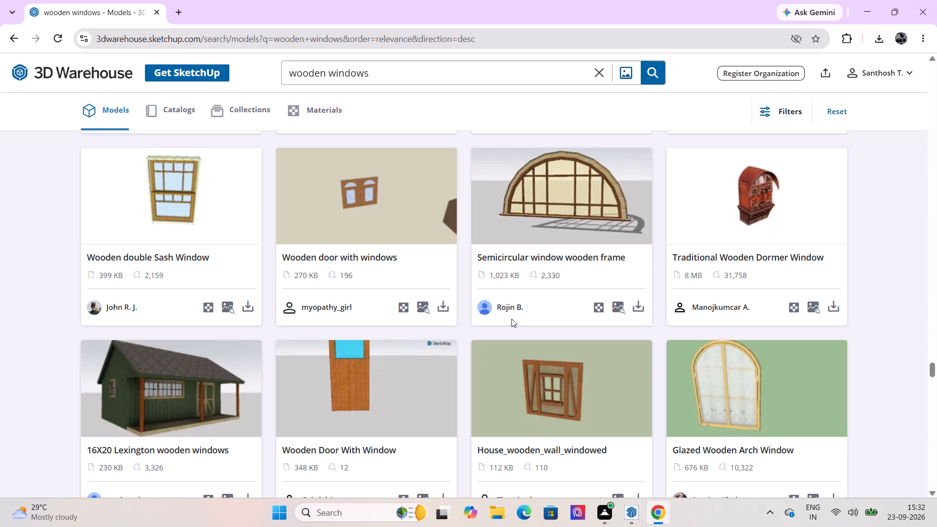
scroll(407, 276, "down", 4)
scroll(488, 283, "up", 2)
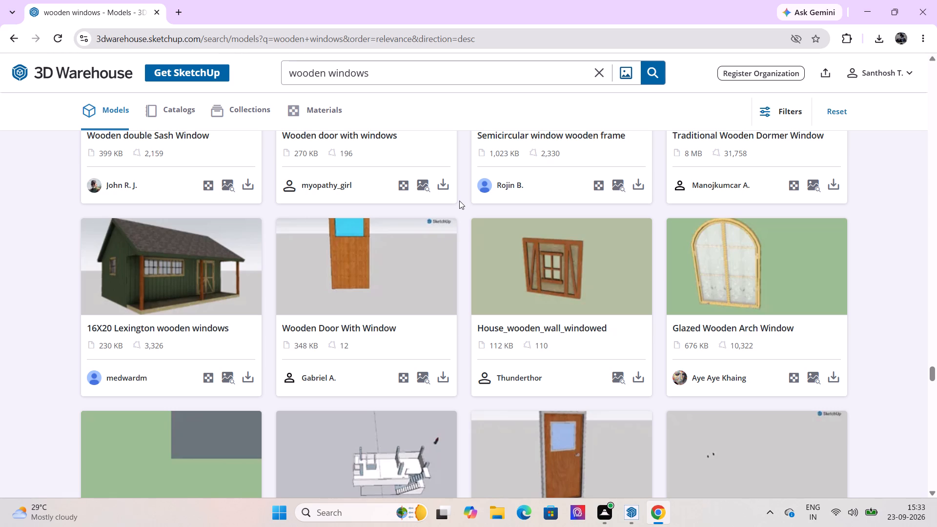
scroll(465, 244, "down", 4)
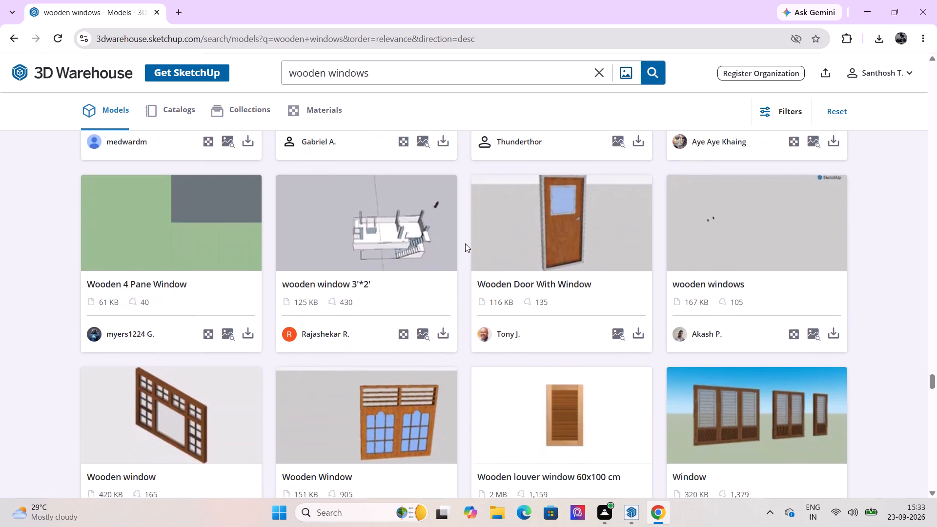
scroll(461, 252, "down", 2)
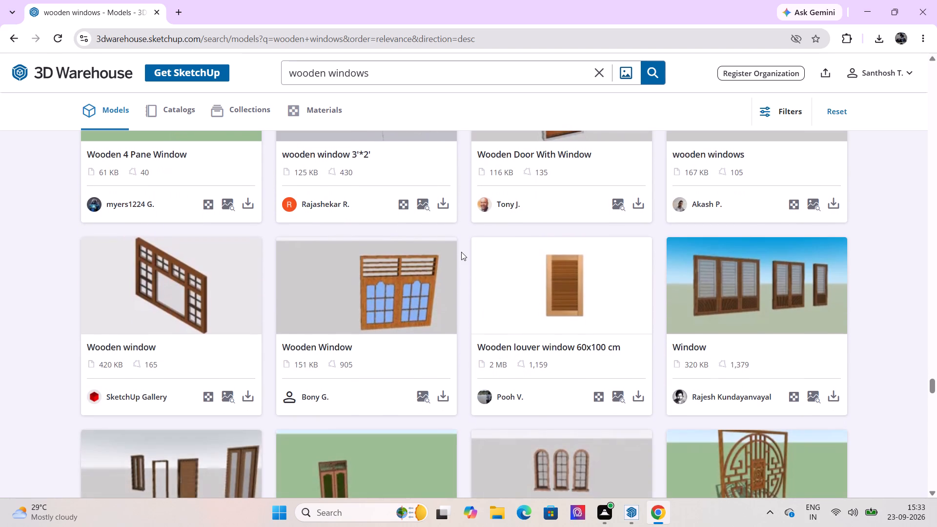
scroll(461, 252, "down", 3)
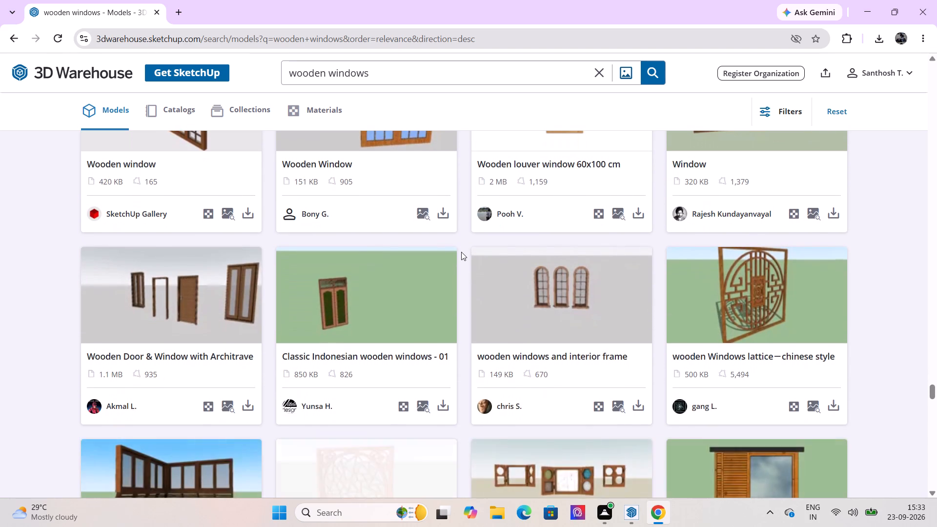
scroll(461, 252, "up", 3)
scroll(461, 252, "down", 5)
scroll(461, 252, "up", 1)
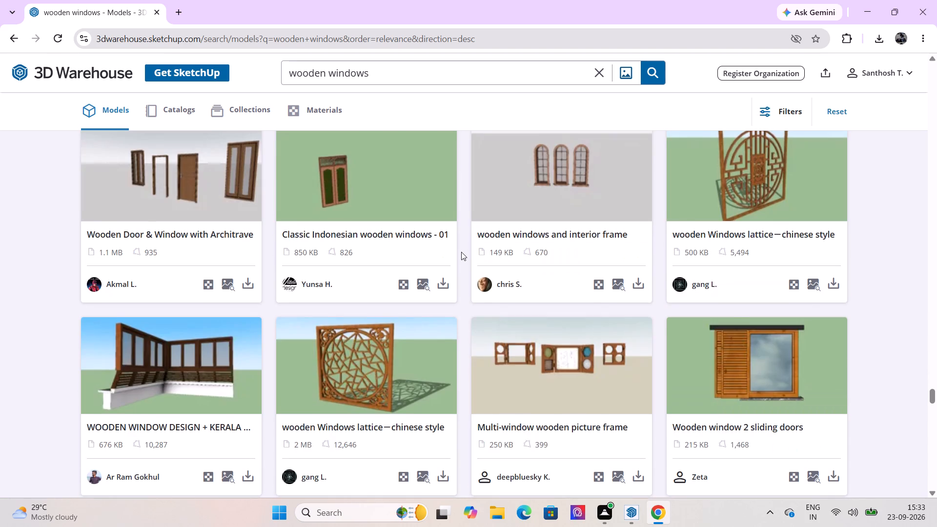
scroll(461, 252, "up", 2)
scroll(461, 252, "down", 9)
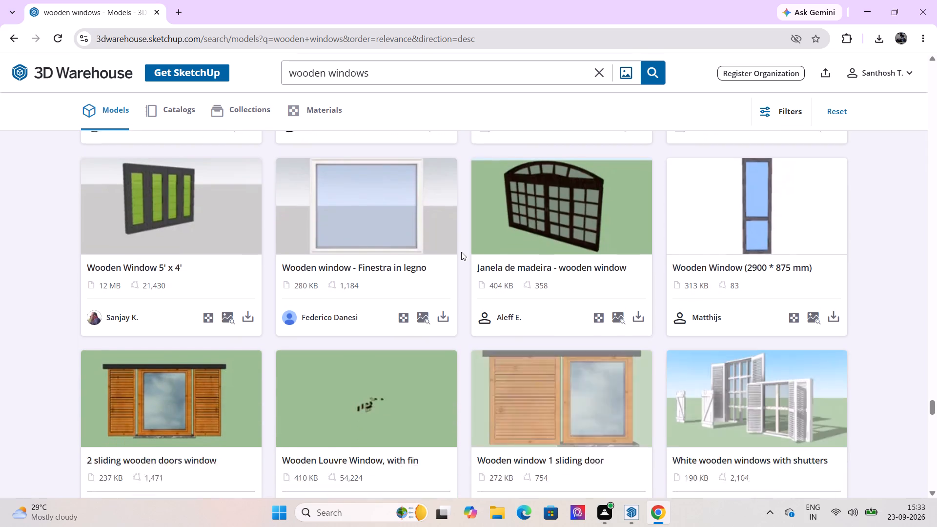
scroll(461, 252, "down", 1)
scroll(461, 252, "up", 2)
scroll(461, 252, "down", 4)
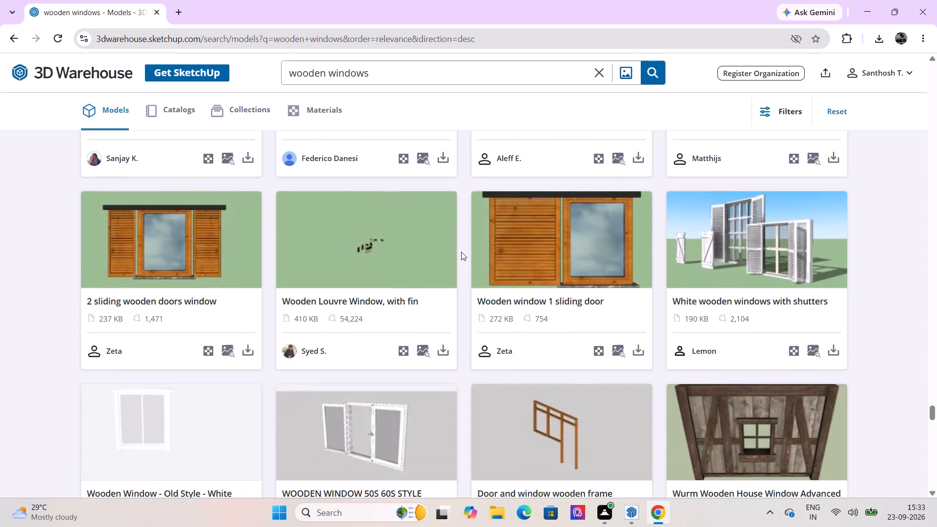
scroll(461, 252, "down", 7)
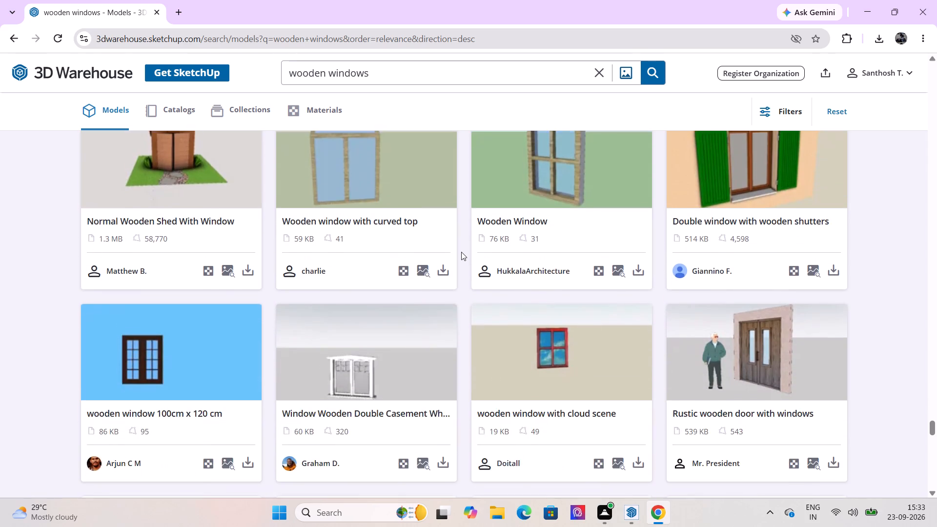
scroll(461, 252, "down", 8)
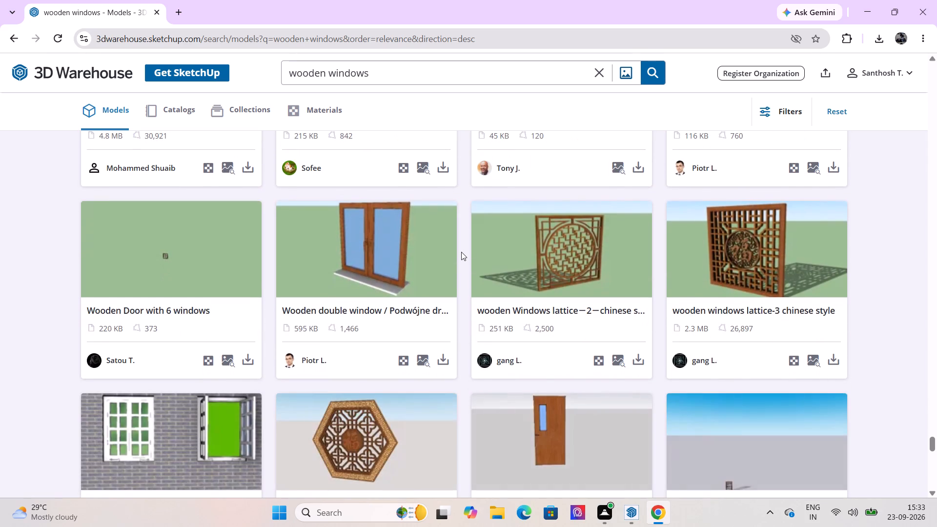
scroll(461, 252, "down", 7)
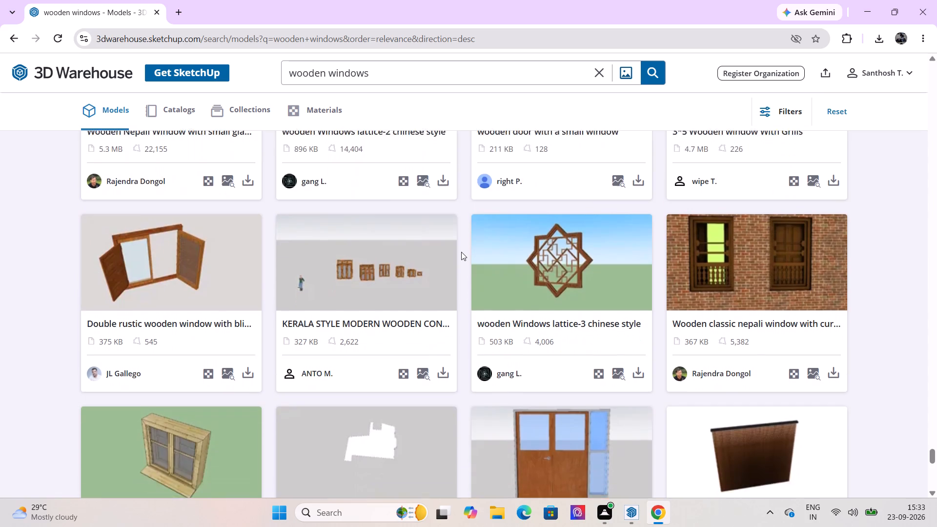
scroll(461, 252, "down", 5)
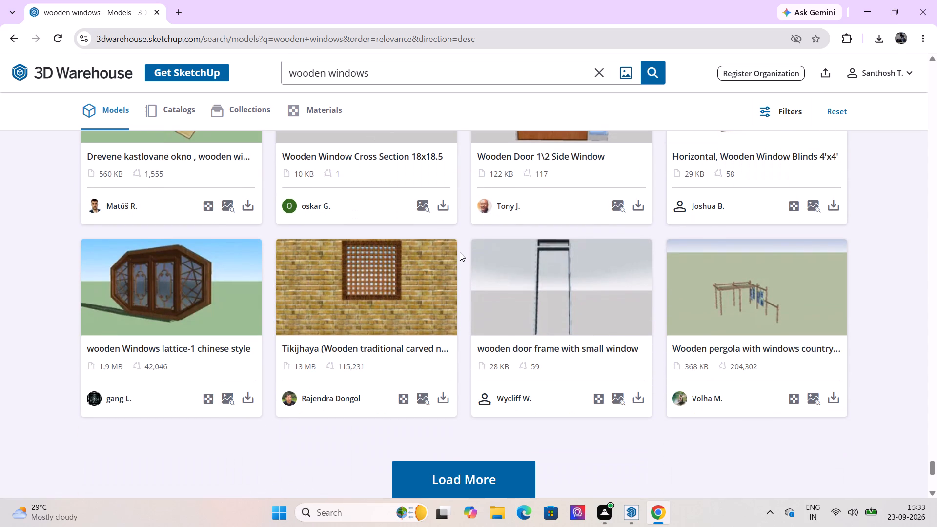
Look back up through the earlier wooden windows results for a window that suits the kitchen wall opening.
scroll(459, 252, "up", 20)
scroll(459, 252, "up", 20)
scroll(459, 252, "up", 1)
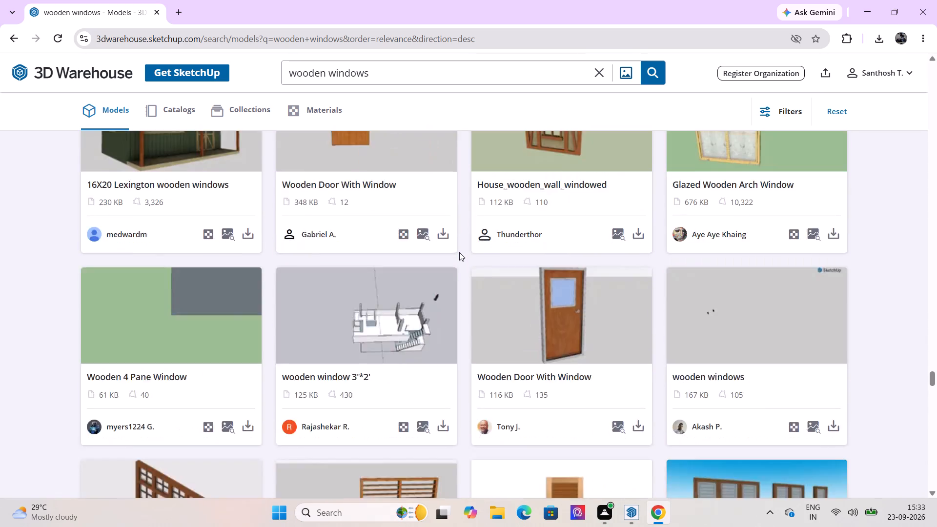
scroll(459, 252, "up", 18)
scroll(459, 252, "up", 13)
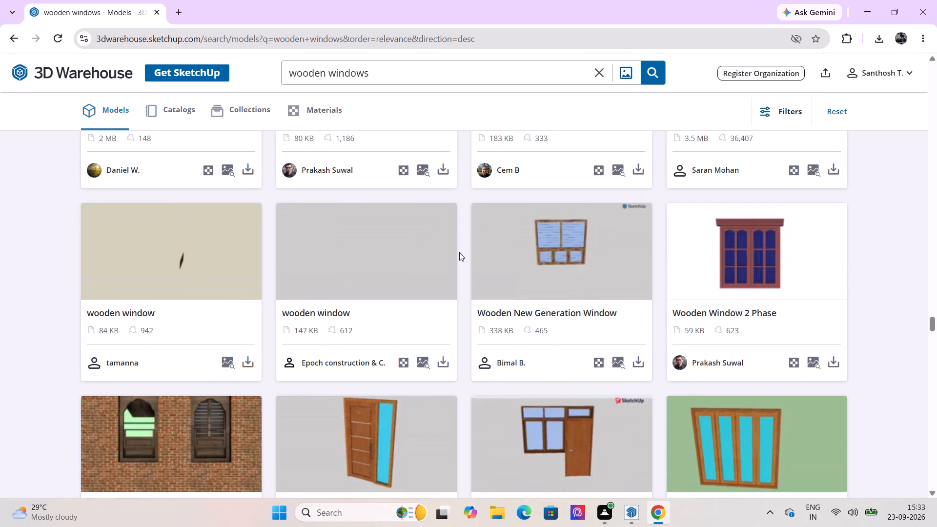
scroll(459, 252, "up", 12)
scroll(459, 252, "down", 6)
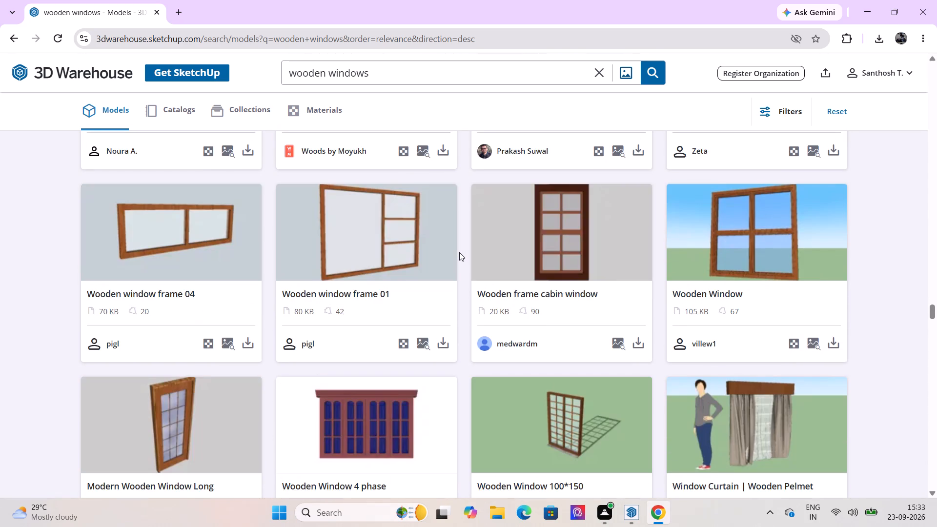
scroll(459, 252, "up", 6)
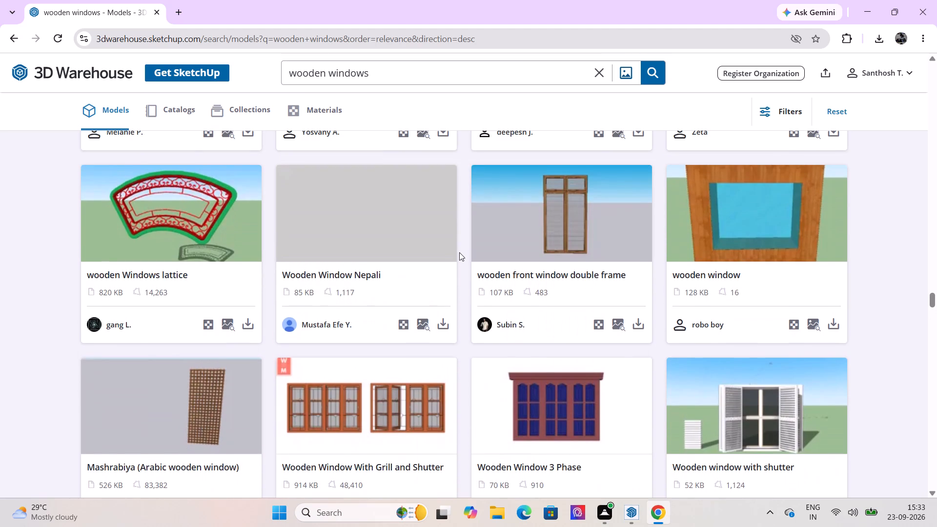
scroll(459, 252, "down", 4)
scroll(459, 252, "up", 2)
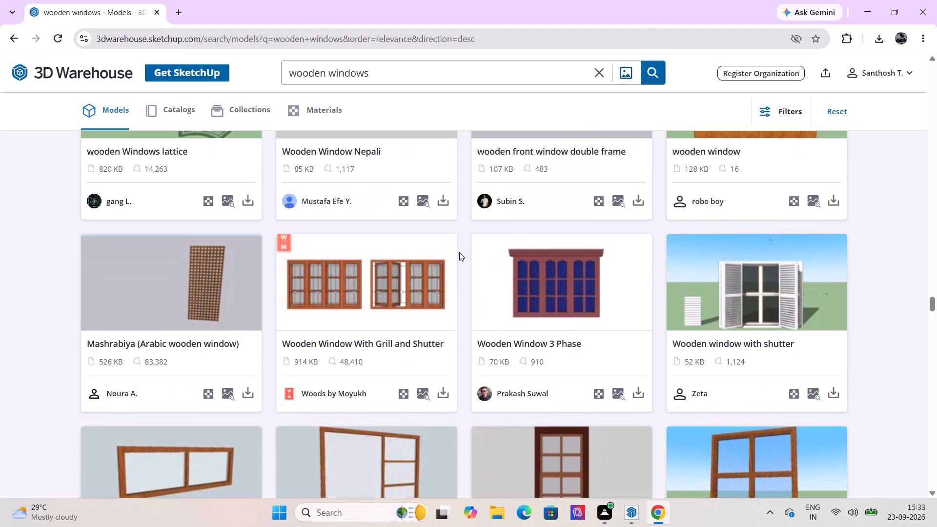
scroll(459, 252, "up", 10)
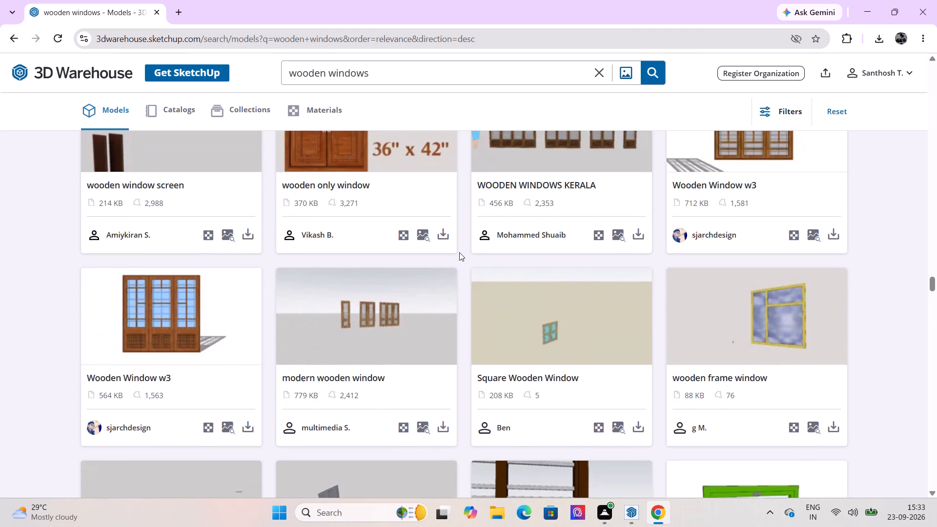
scroll(459, 252, "up", 4)
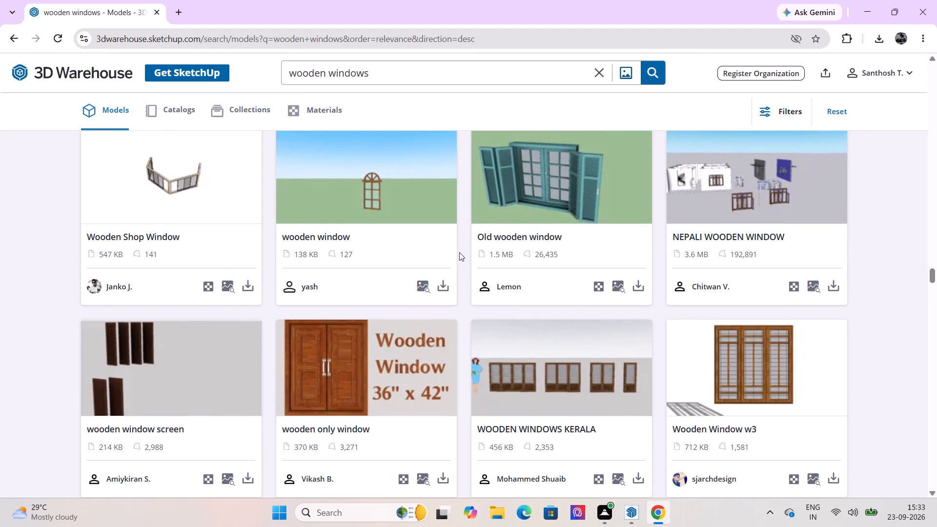
scroll(459, 252, "down", 2)
scroll(459, 252, "up", 4)
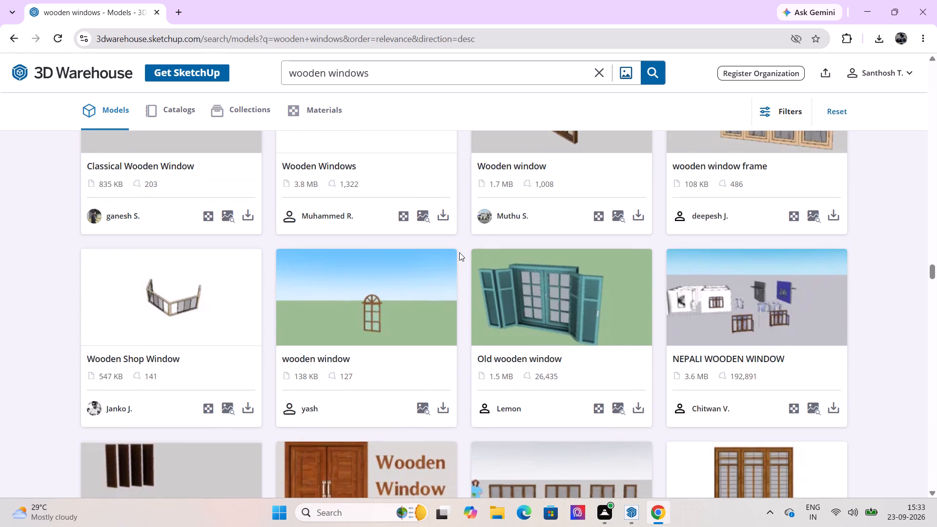
scroll(459, 252, "down", 4)
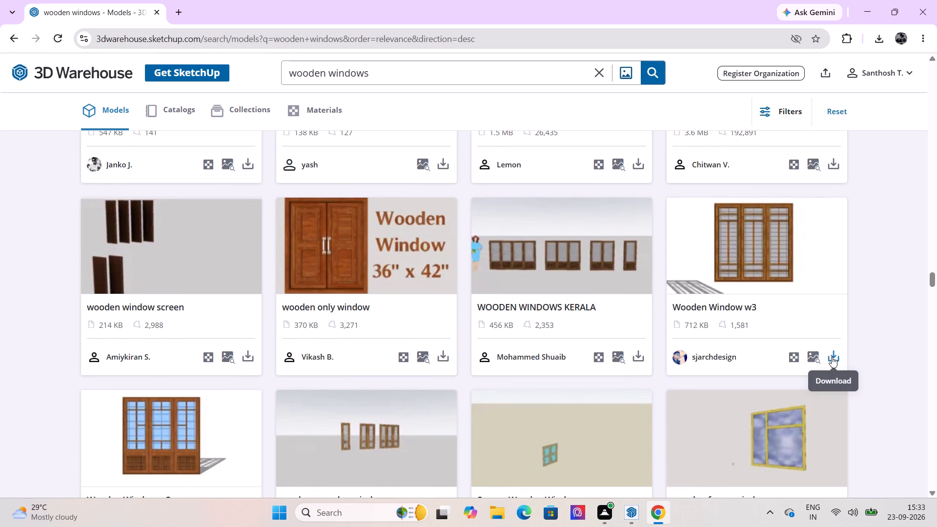
Download the three-panel Wooden Window w3 model with the clear grilled panes as a SketchUp file.
left_click(832, 357)
left_click(788, 388)
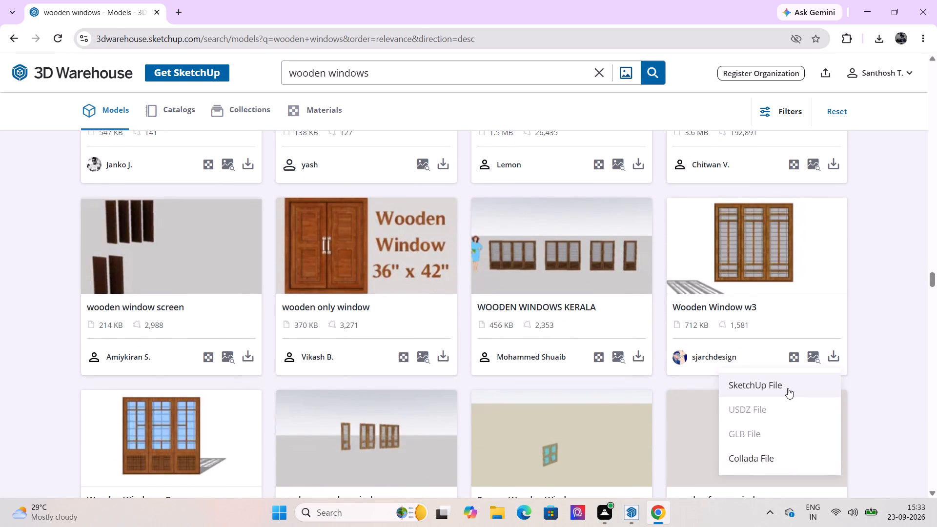
Switch to SketchUp and delete the barred windows from the upper part of the wide wall opening above the counter.
left_click(630, 507)
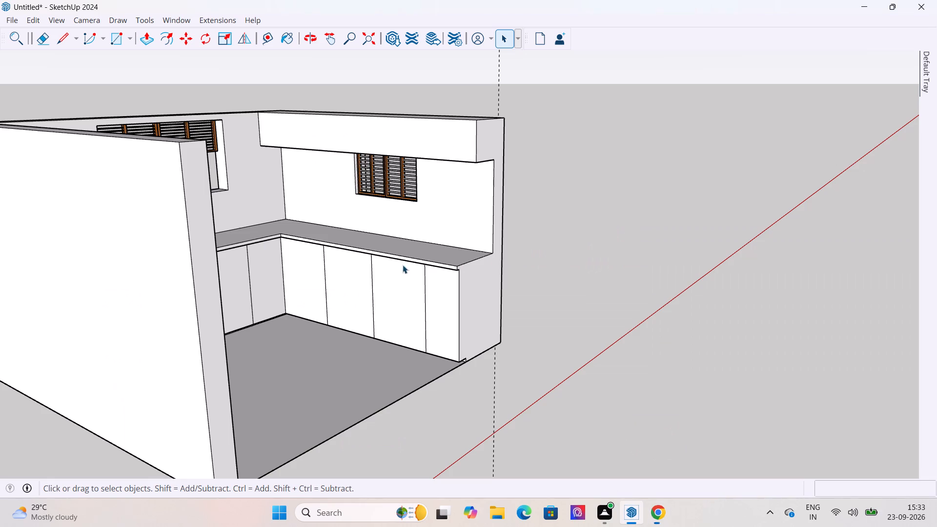
middle_click_drag(565, 294, 296, 189)
scroll(265, 150, "up", 6)
middle_click_drag(425, 302, 427, 380)
scroll(298, 123, "up", 6)
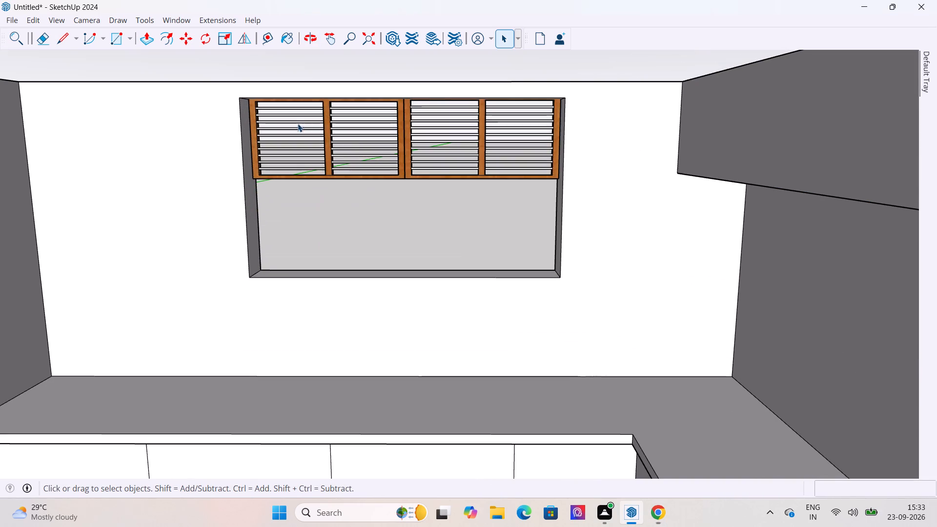
left_click_drag(456, 176, 355, 136)
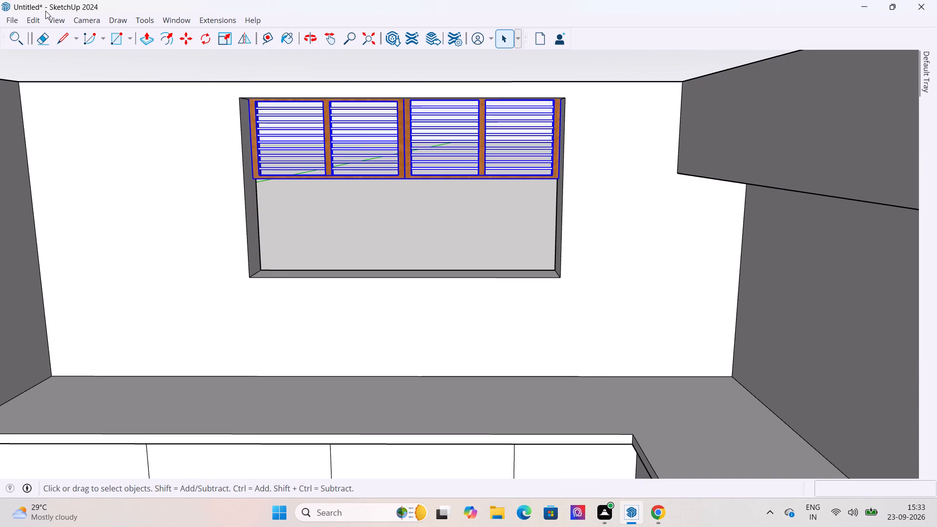
left_click(37, 18)
left_click(85, 125)
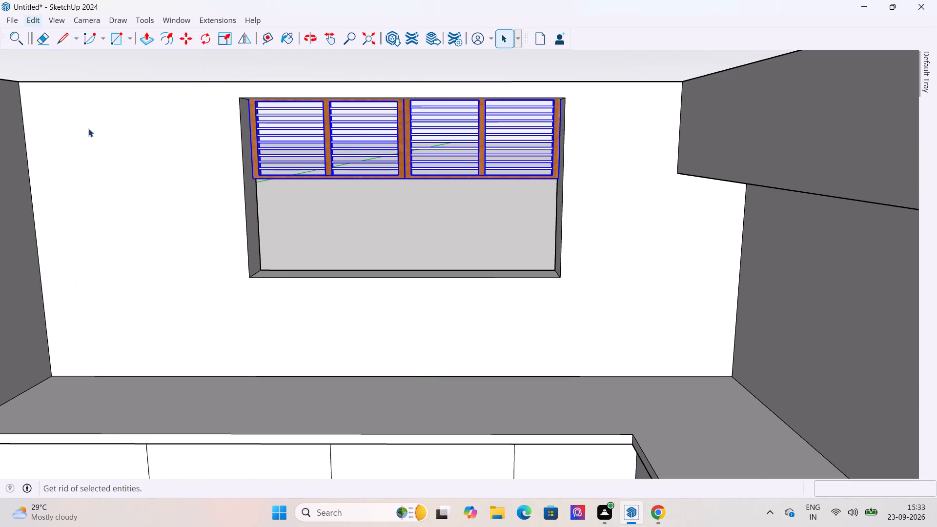
Import the Wooden+Window+W3 file from Downloads and place the window in front of the emptied wall opening.
scroll(171, 210, "down", 5)
left_click(13, 17)
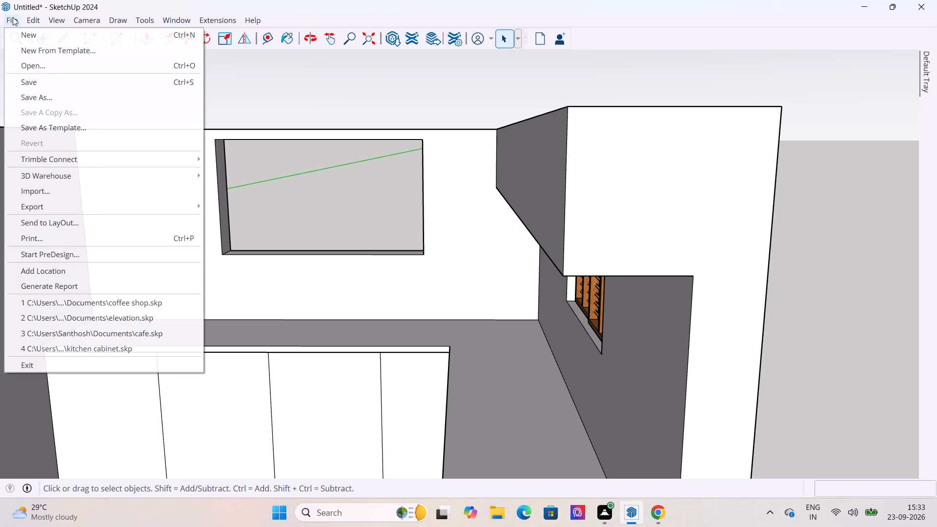
left_click(76, 193)
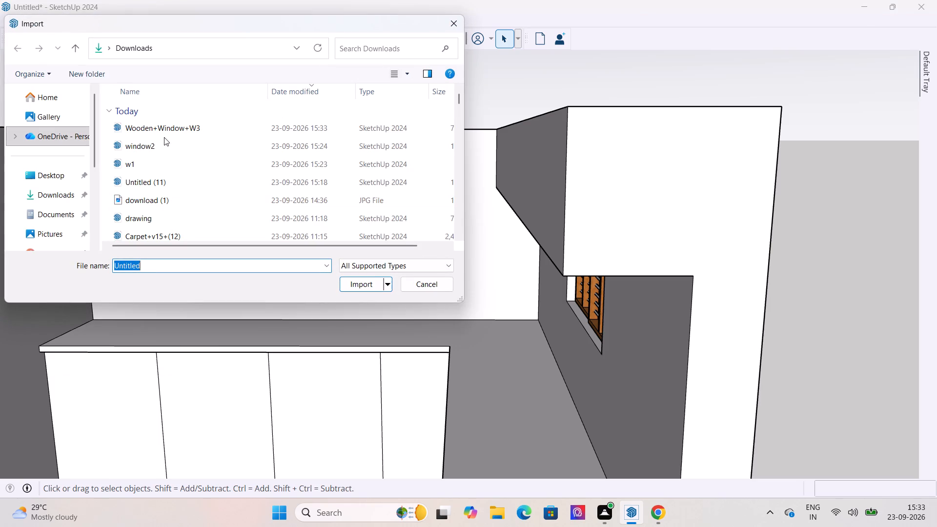
left_click(162, 131)
left_click(351, 286)
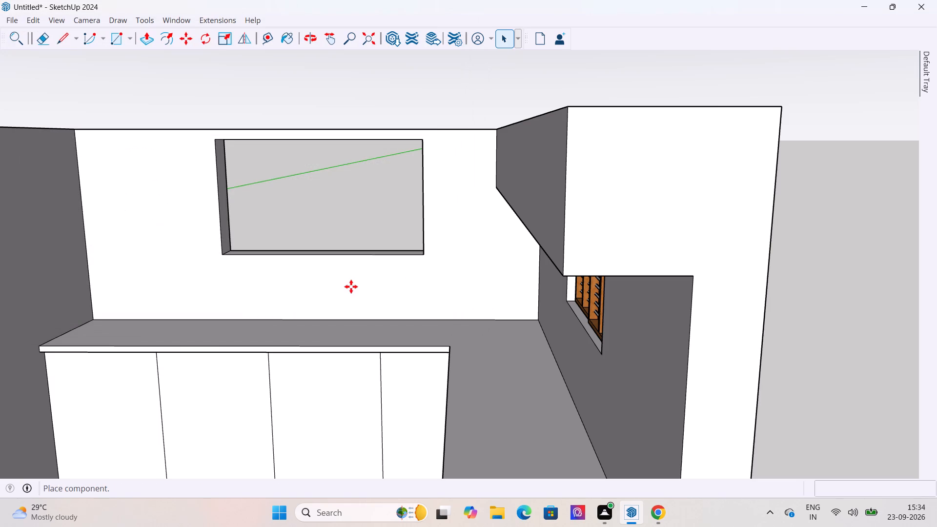
scroll(194, 368, "up", 11)
middle_click_drag(248, 274, 217, 309)
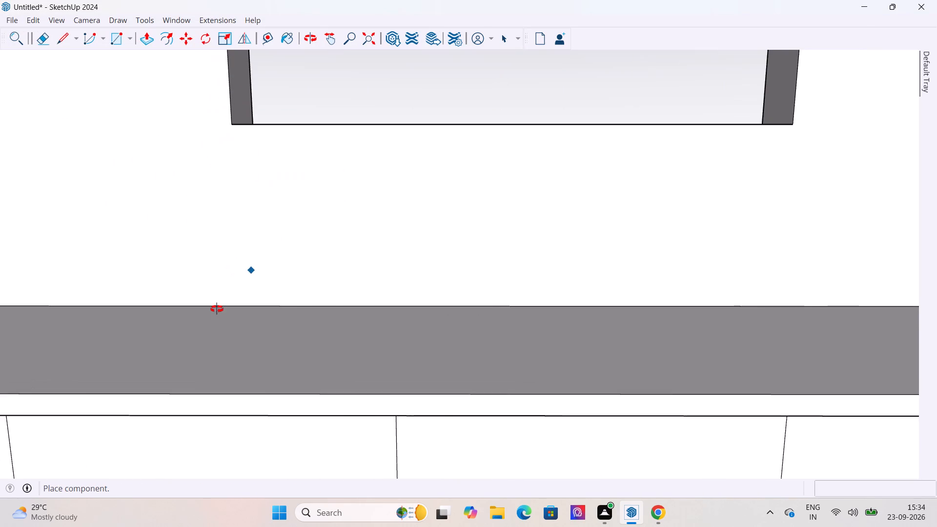
middle_click_drag(217, 309, 200, 341)
scroll(196, 343, "down", 15)
left_click(214, 395)
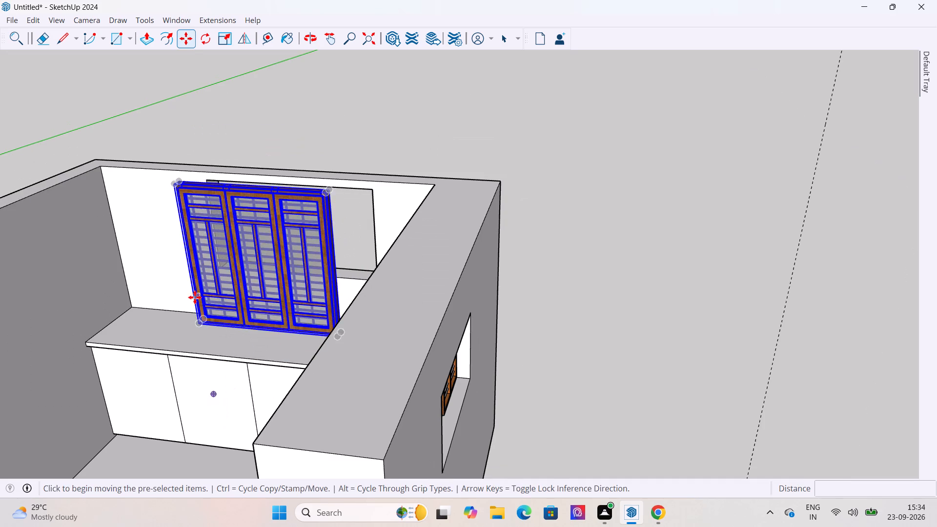
Move the three-panel window by its lower corner into the matching lower corner of the wall opening above the counter.
scroll(195, 297, "up", 6)
left_click(204, 345)
scroll(302, 267, "up", 4)
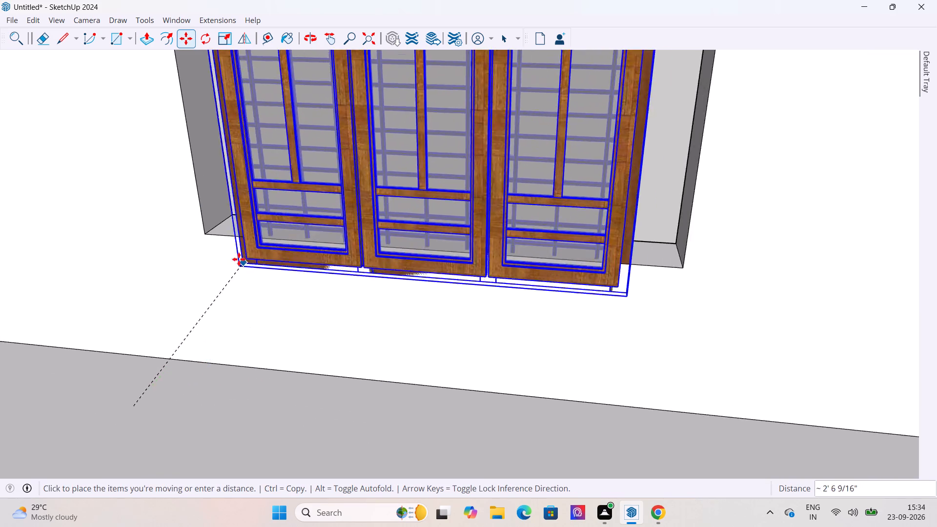
scroll(239, 259, "up", 6)
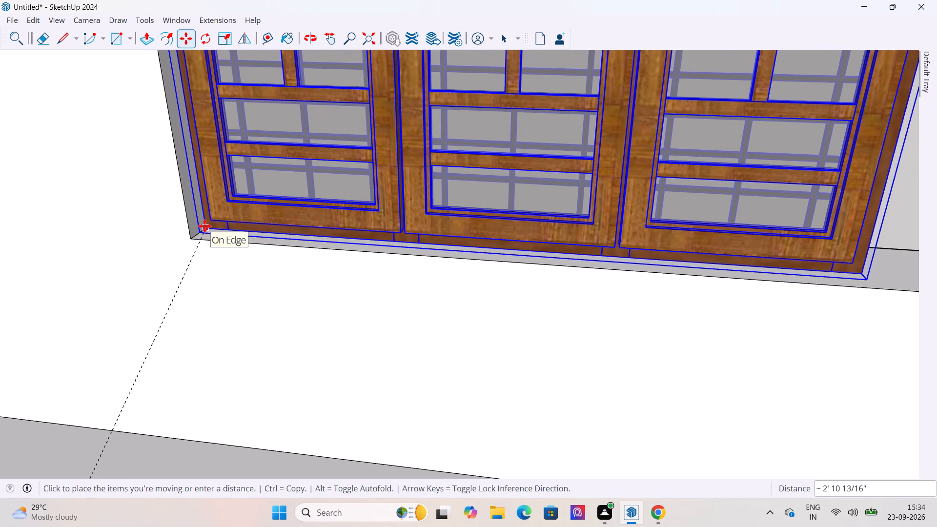
left_click(204, 226)
scroll(105, 331, "down", 7)
scroll(150, 333, "down", 9)
middle_click_drag(178, 338, 218, 318)
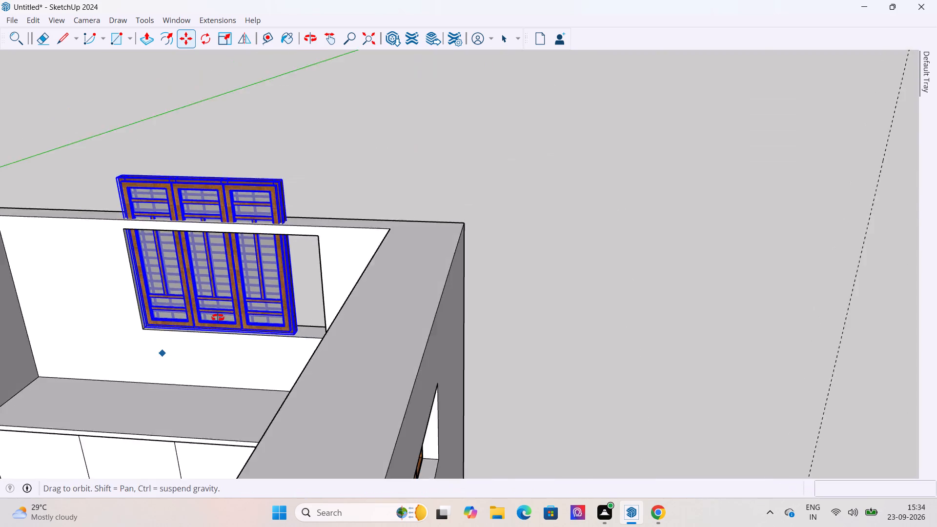
Scale the three-panel window uniformly from its upper corner so its top meets the top edge of the wall opening.
middle_click_drag(218, 318, 249, 298)
left_click(221, 40)
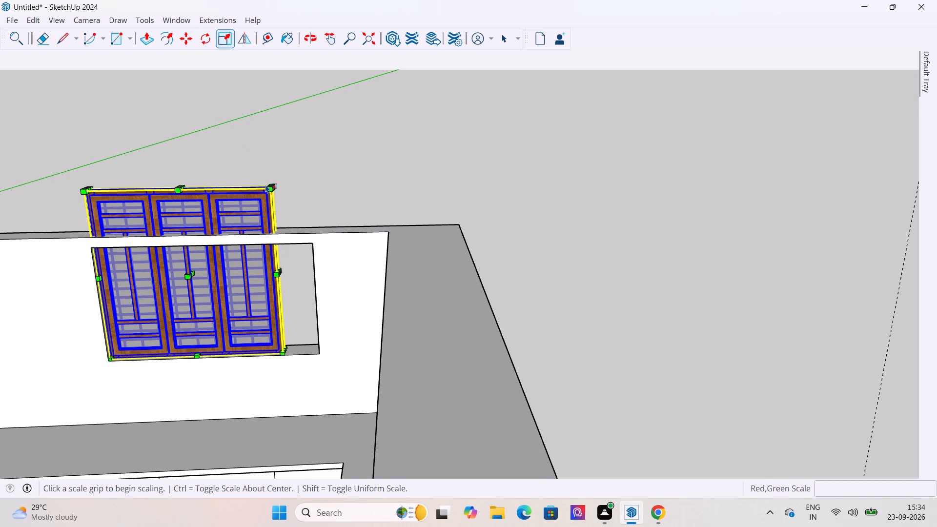
left_click_drag(271, 186, 234, 257)
middle_click_drag(207, 269, 216, 203)
scroll(215, 190, "up", 17)
scroll(230, 237, "down", 7)
scroll(230, 259, "up", 14)
left_click_drag(265, 251, 265, 250)
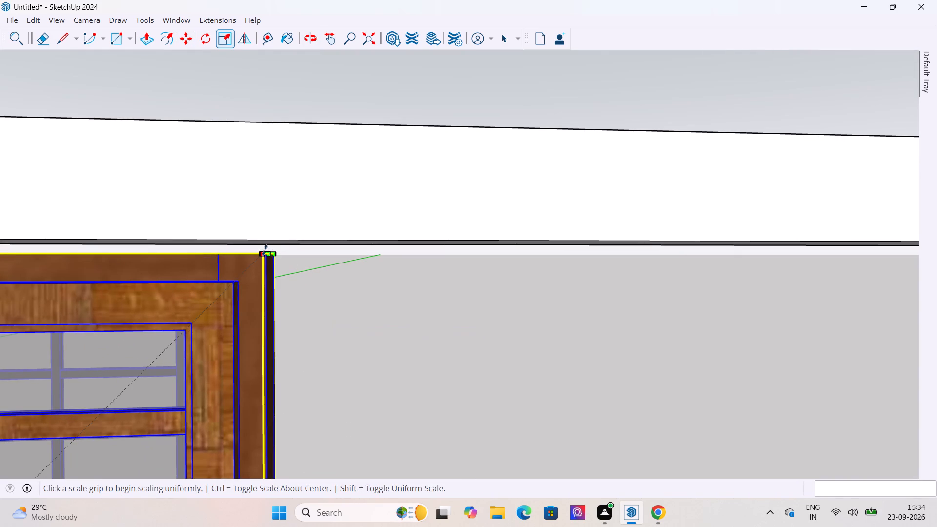
left_click_drag(265, 250, 275, 233)
Widen the three-panel window along the red axis by a factor of about 1.16.
scroll(235, 256, "down", 14)
scroll(252, 247, "down", 7)
middle_click_drag(264, 332, 219, 334)
scroll(220, 334, "up", 6)
scroll(230, 327, "down", 6)
middle_click_drag(310, 363, 266, 351)
scroll(217, 354, "up", 1)
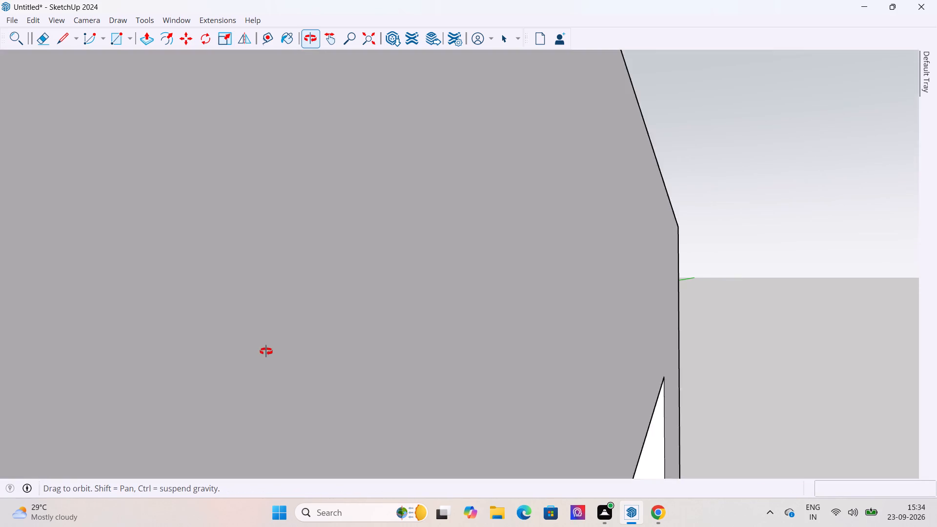
middle_click_drag(266, 351, 318, 351)
scroll(290, 340, "up", 12)
middle_click_drag(288, 354, 239, 363)
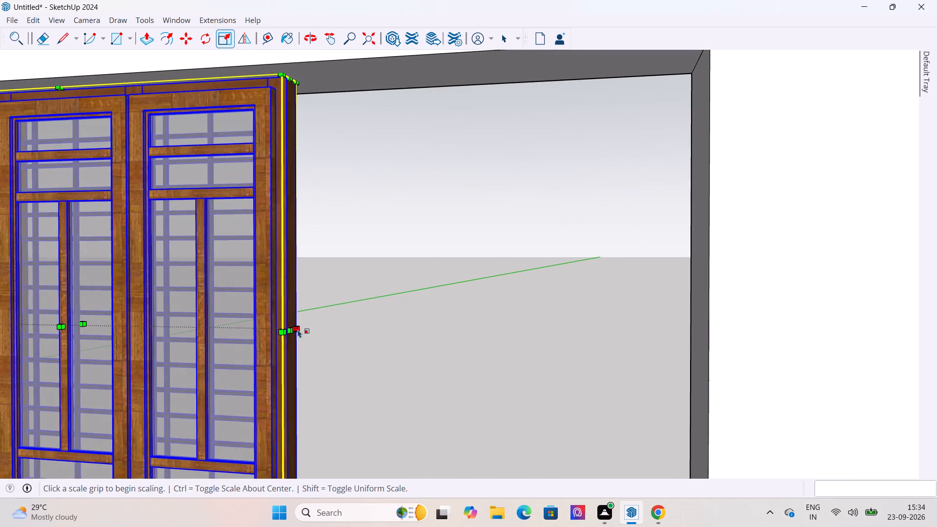
scroll(298, 329, "up", 6)
left_click_drag(258, 333, 665, 330)
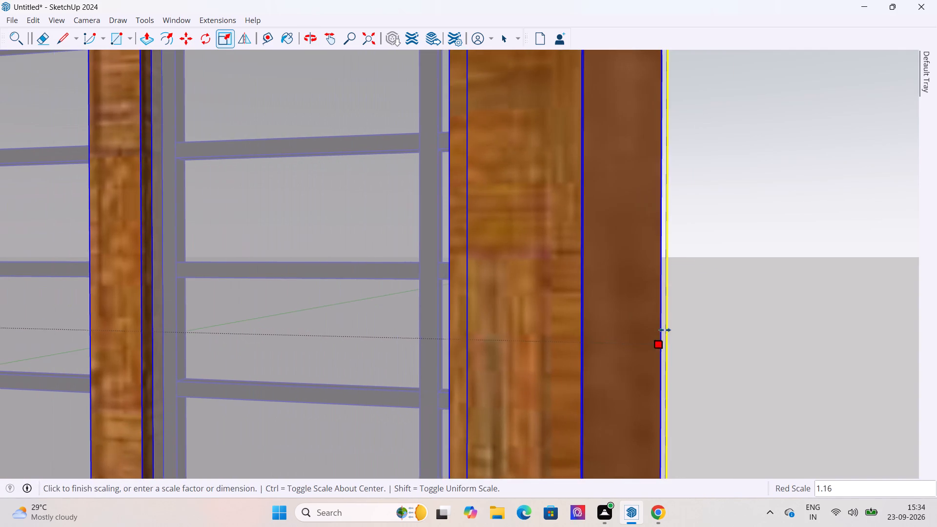
left_click_drag(665, 330, 663, 330)
Stretch the three-panel window's free side to the far side of the wall opening and deselect it.
scroll(306, 276, "down", 13)
middle_click_drag(334, 294, 608, 296)
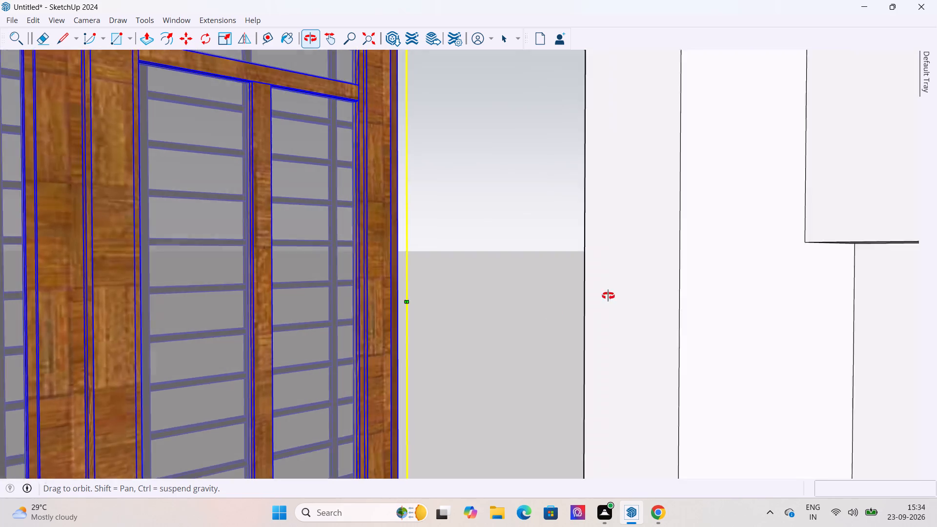
middle_click_drag(608, 296, 482, 296)
scroll(482, 296, "up", 1)
scroll(481, 295, "down", 14)
middle_click_drag(523, 309, 346, 330)
scroll(373, 324, "up", 7)
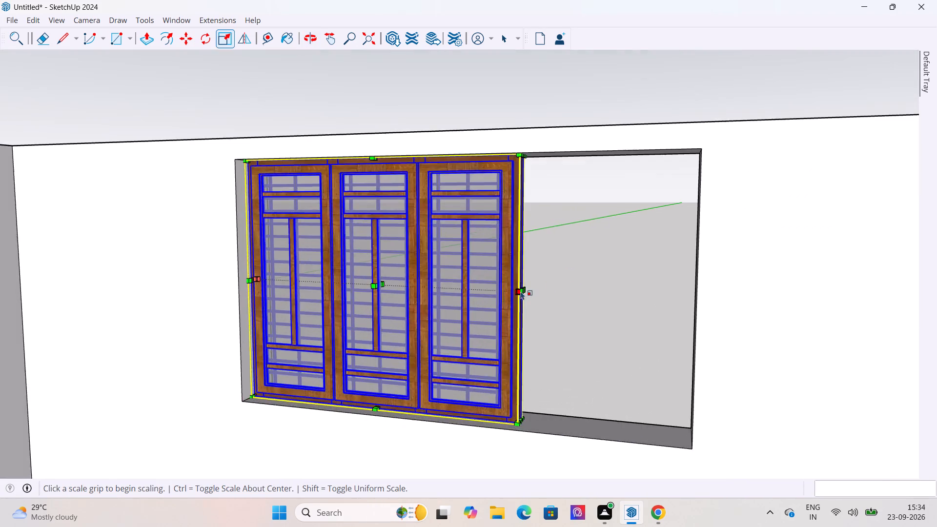
scroll(521, 291, "up", 2)
scroll(508, 289, "down", 7)
middle_click_drag(596, 322, 627, 311)
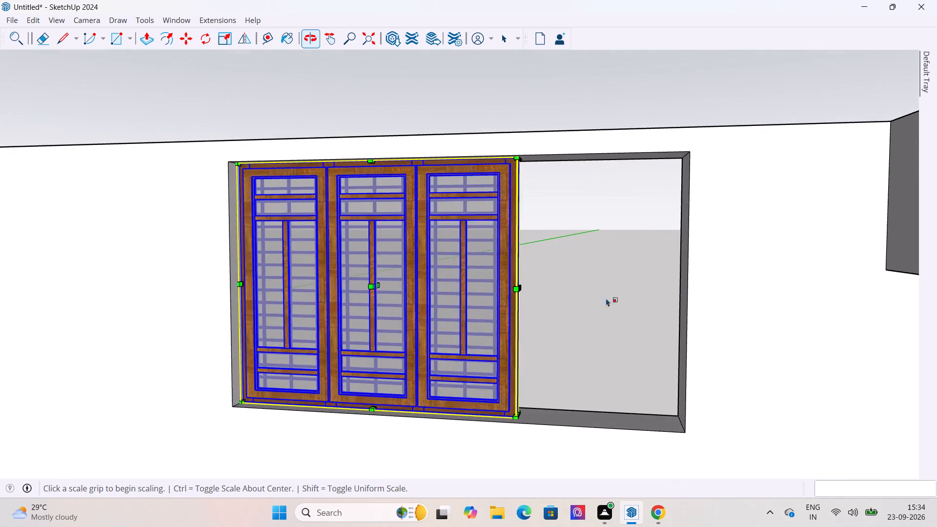
scroll(518, 241, "down", 13)
middle_click_drag(523, 265, 635, 341)
scroll(389, 207, "down", 2)
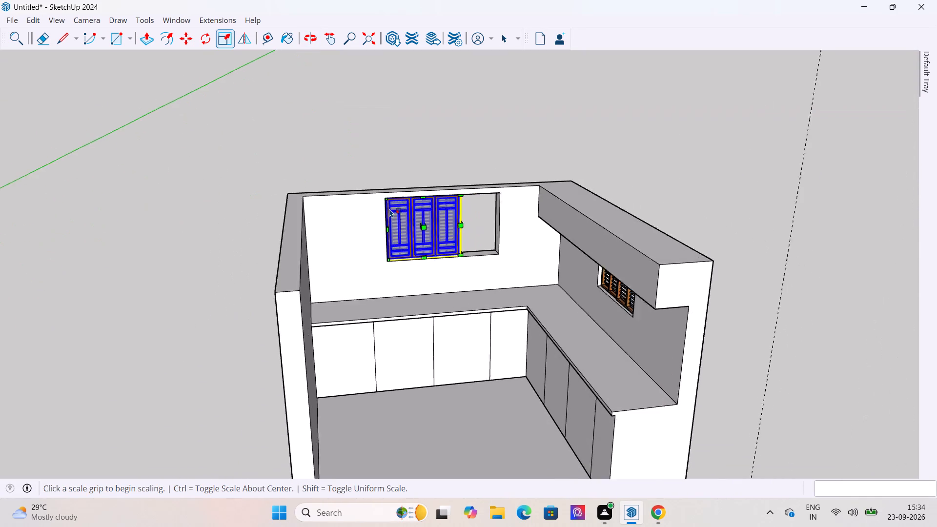
scroll(389, 209, "down", 2)
scroll(442, 203, "up", 12)
middle_click(442, 203)
middle_click_drag(502, 219, 370, 214)
scroll(379, 214, "up", 4)
middle_click_drag(552, 279, 473, 272)
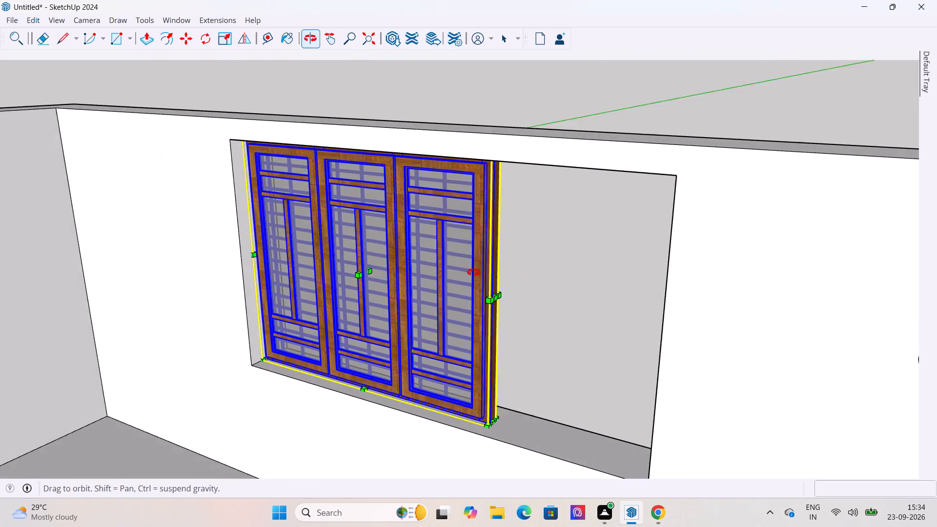
middle_click_drag(473, 272, 473, 272)
scroll(473, 272, "up", 7)
scroll(471, 284, "down", 7)
middle_click_drag(471, 308, 492, 309)
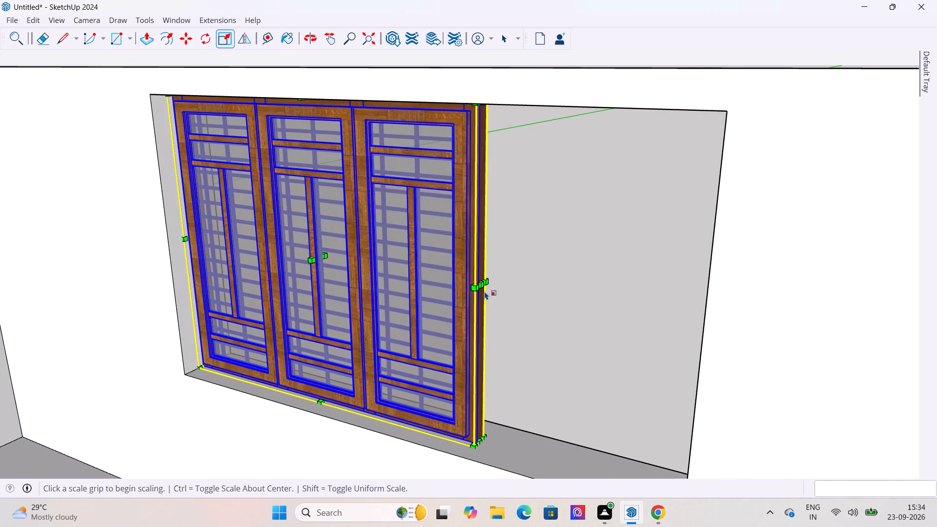
left_click_drag(482, 284, 710, 301)
scroll(534, 299, "down", 7)
middle_click_drag(475, 310, 584, 283)
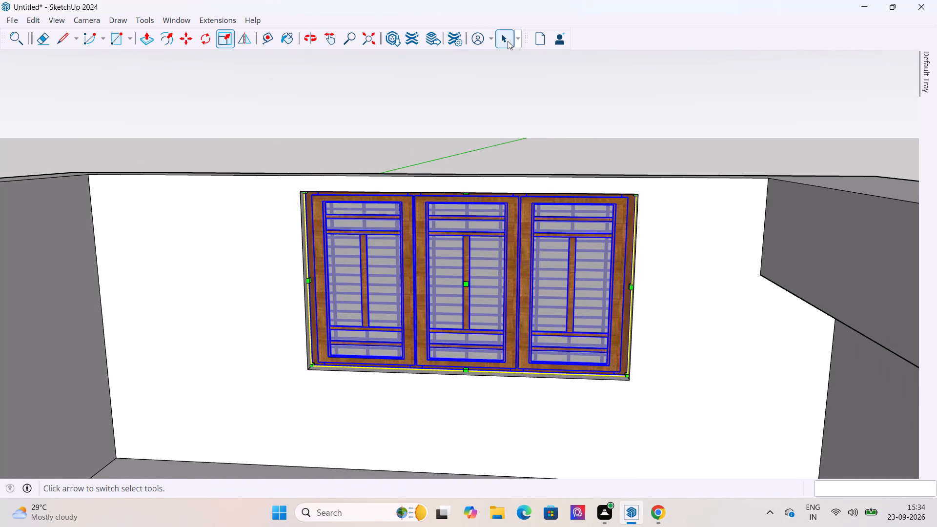
left_click(504, 39)
left_click(495, 142)
Examine the fitted windows, overhead unit and base units from inside the kitchen.
scroll(509, 155, "down", 6)
scroll(463, 228, "down", 7)
scroll(426, 260, "down", 5)
middle_click_drag(429, 292, 582, 243)
scroll(583, 242, "up", 10)
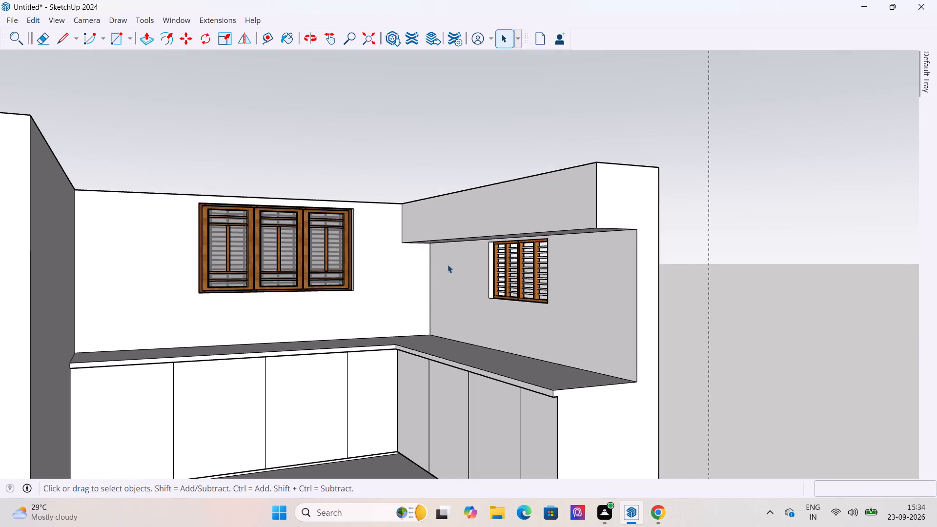
scroll(377, 251, "down", 6)
scroll(352, 329, "up", 11)
scroll(348, 299, "down", 6)
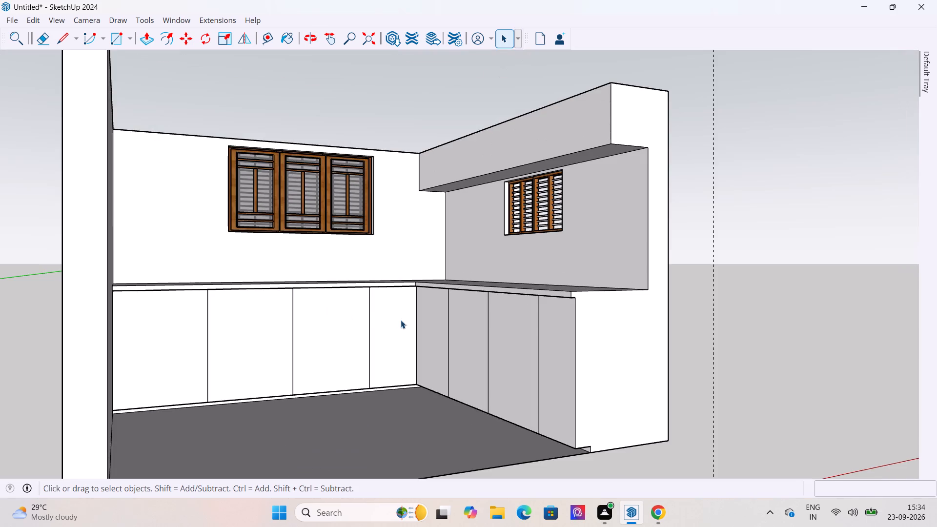
middle_click_drag(401, 320, 549, 323)
scroll(623, 308, "up", 10)
scroll(226, 155, "down", 3)
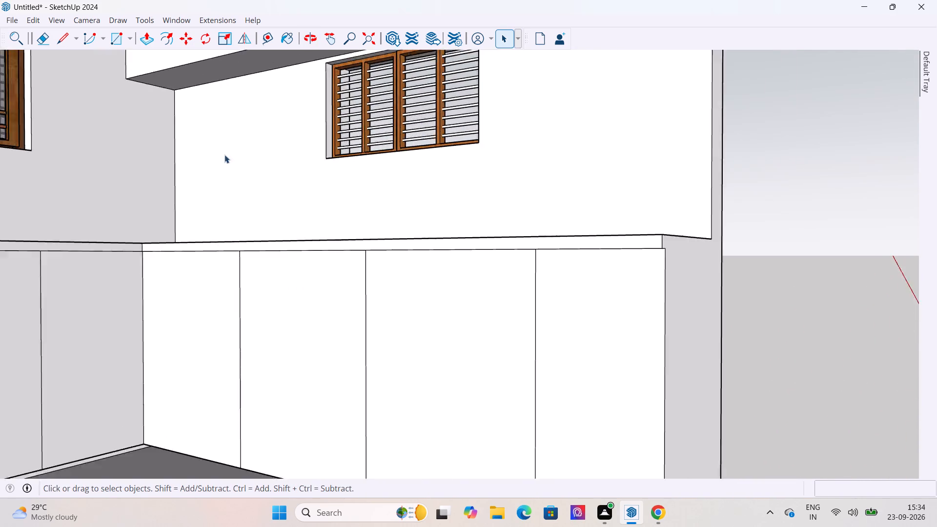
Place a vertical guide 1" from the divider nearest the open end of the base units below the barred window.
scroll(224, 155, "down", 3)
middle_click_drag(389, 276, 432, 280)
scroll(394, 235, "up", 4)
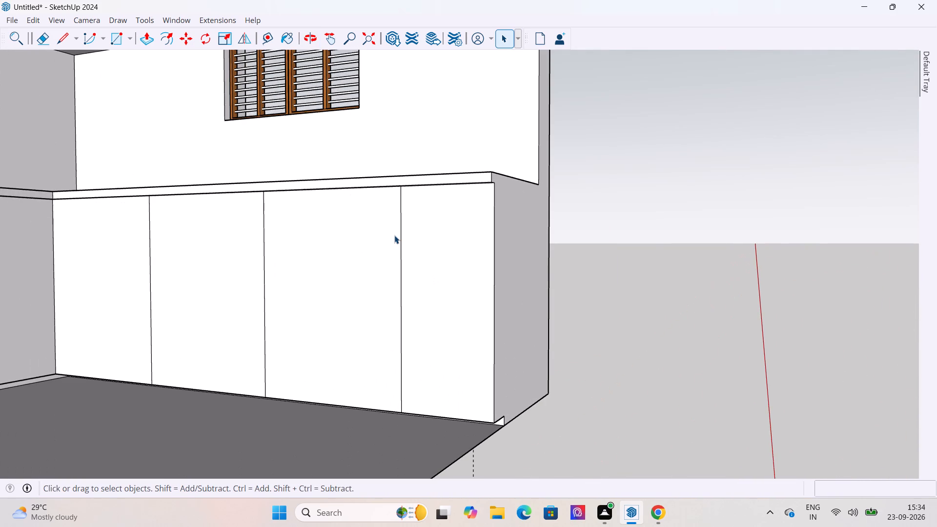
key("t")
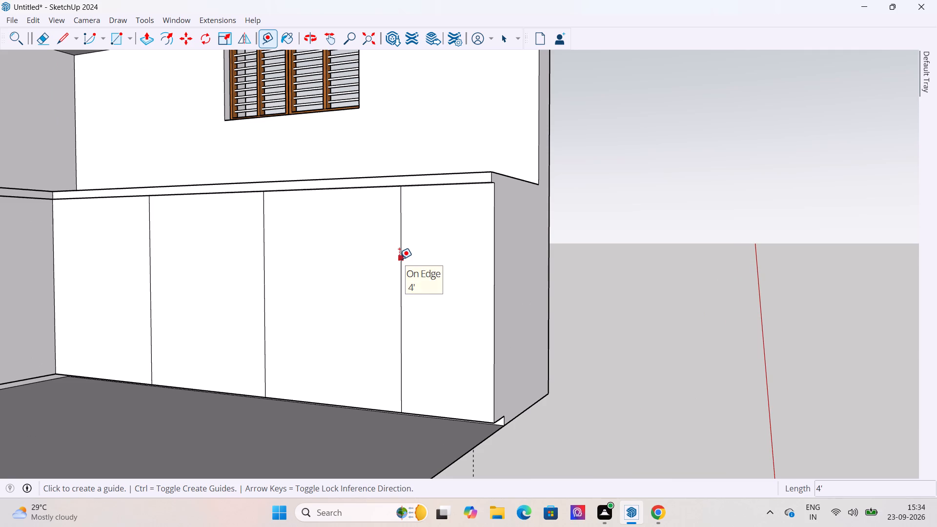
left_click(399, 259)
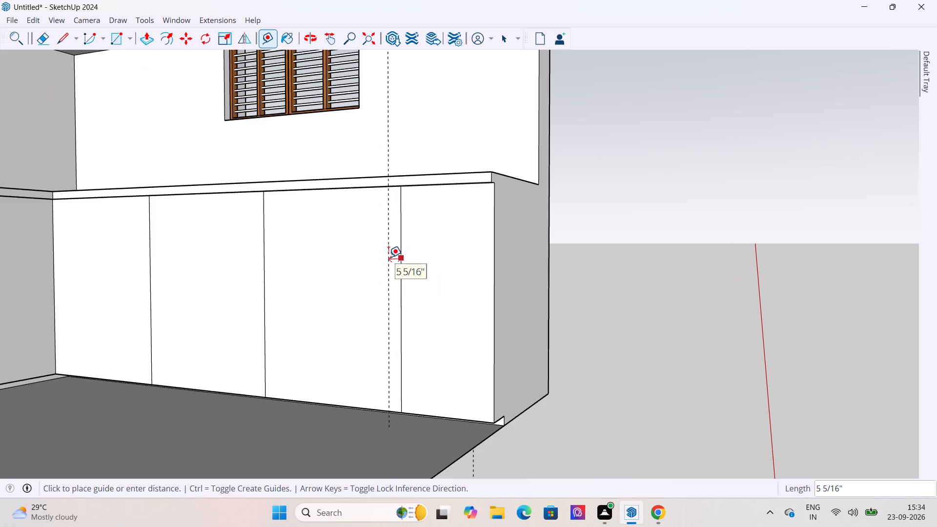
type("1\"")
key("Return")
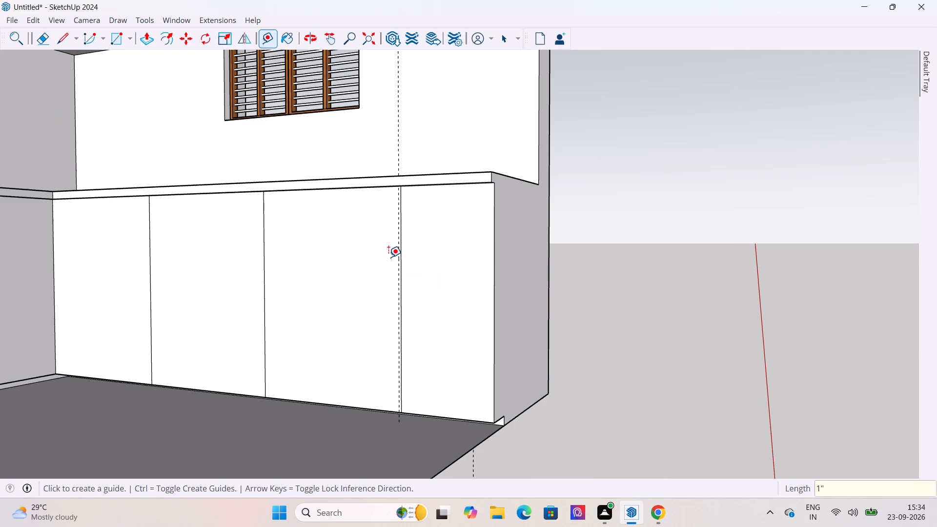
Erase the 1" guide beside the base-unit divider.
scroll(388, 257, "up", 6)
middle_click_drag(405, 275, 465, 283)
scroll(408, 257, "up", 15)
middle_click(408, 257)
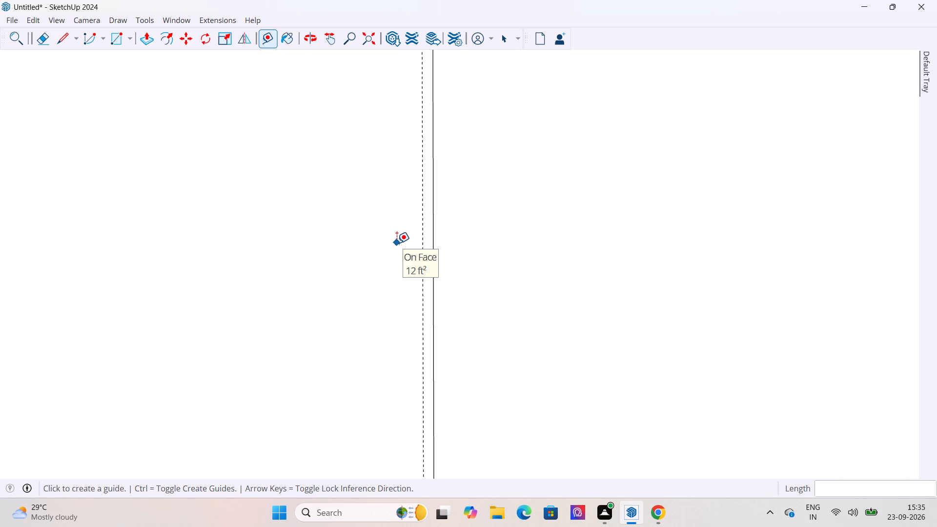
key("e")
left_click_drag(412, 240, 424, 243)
Place a vertical guide 2" from the divider nearest the open end of the barred-window base units, towards the kitchen corner.
scroll(262, 293, "down", 5)
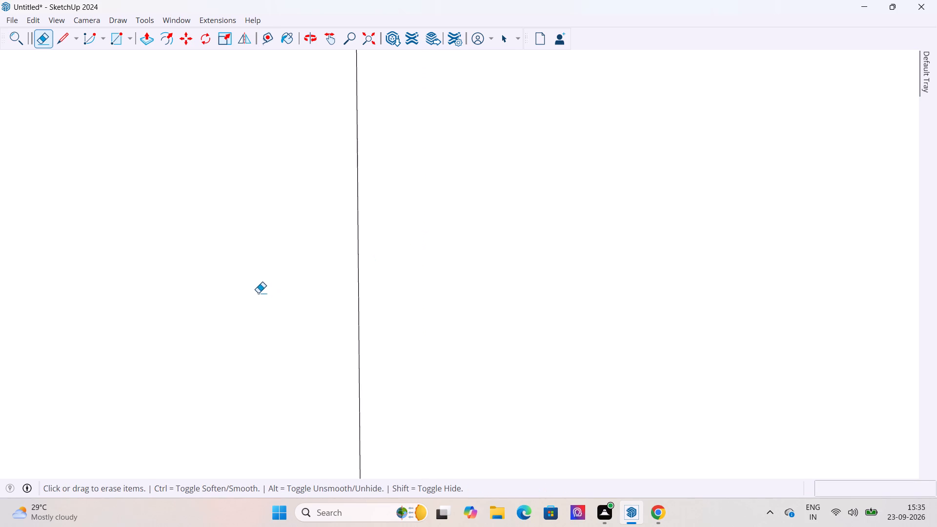
scroll(258, 293, "down", 15)
middle_click_drag(346, 292, 306, 296)
scroll(285, 298, "down", 6)
scroll(248, 321, "up", 1)
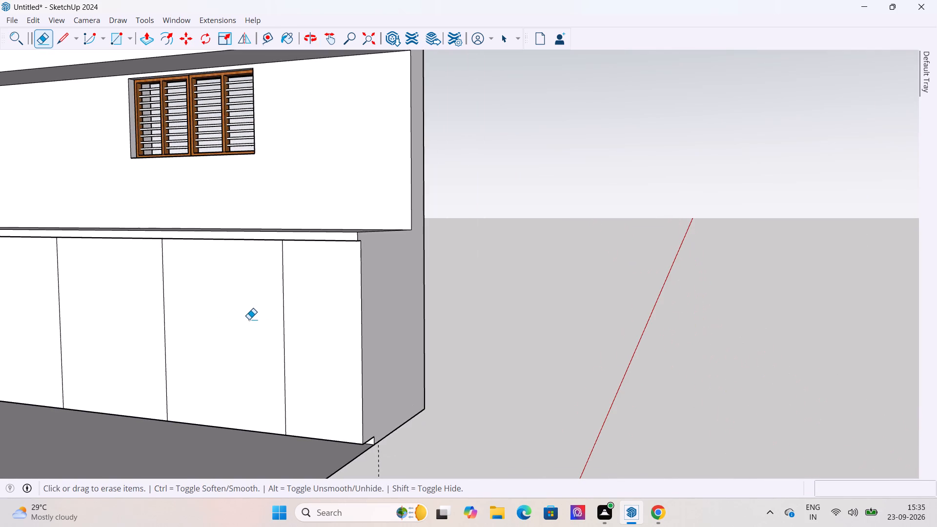
key("t")
left_click(284, 313)
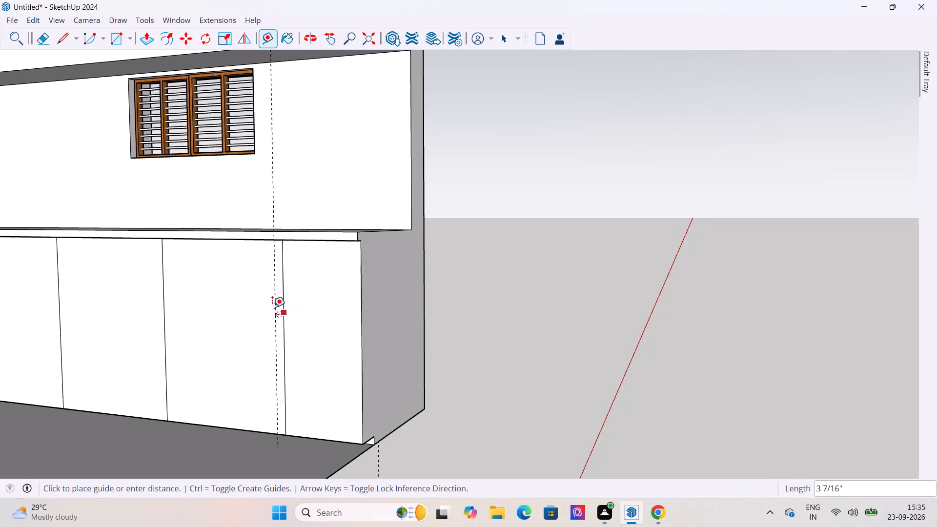
type("2\"")
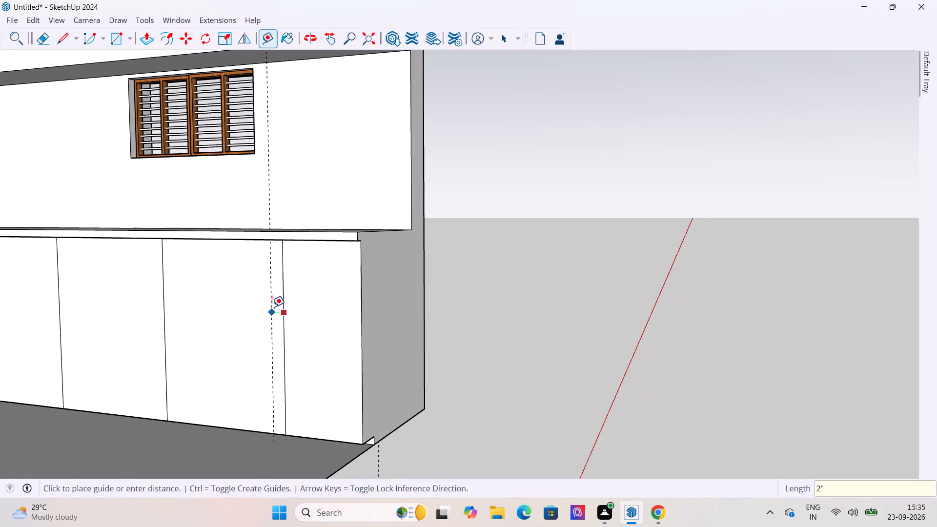
key("Return")
Place a vertical guide 2" from the middle divider of the base units below the barred window, on its corner side.
scroll(271, 319, "down", 3)
scroll(201, 335, "up", 3)
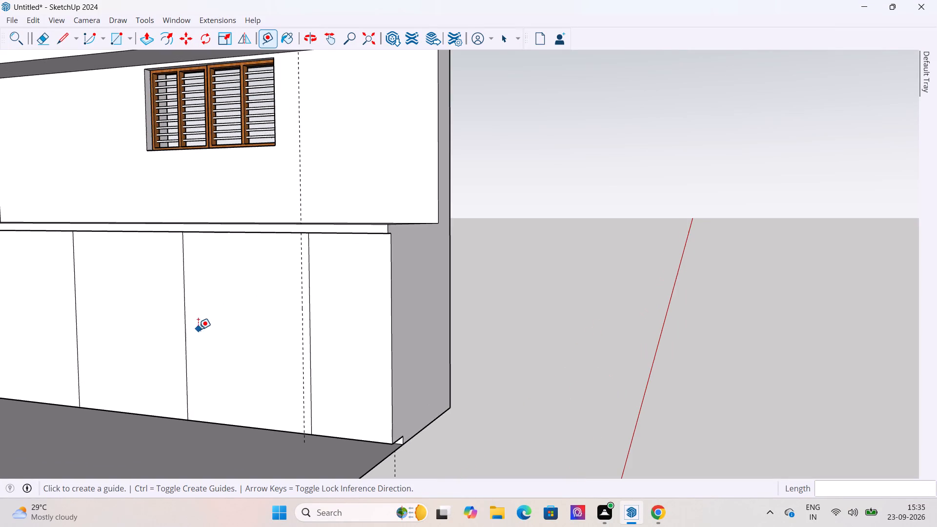
left_click(185, 300)
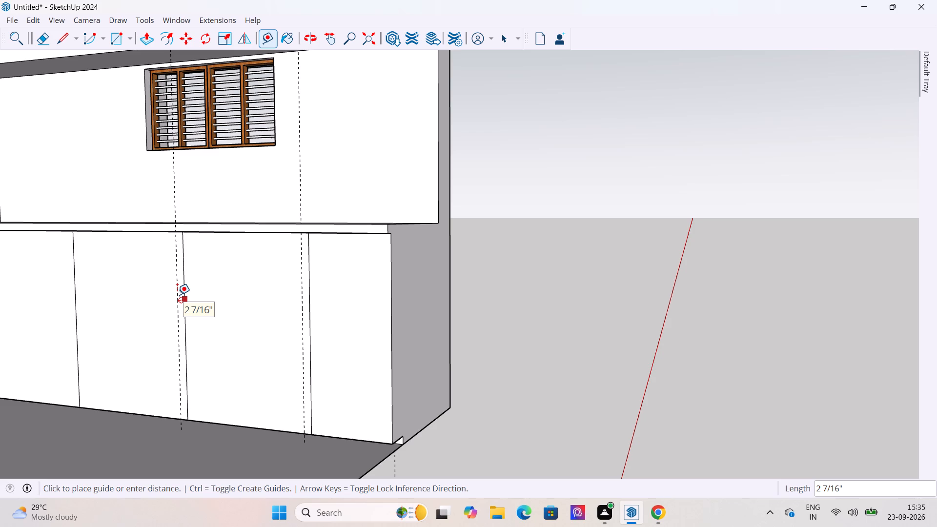
type("2\"")
key("Return")
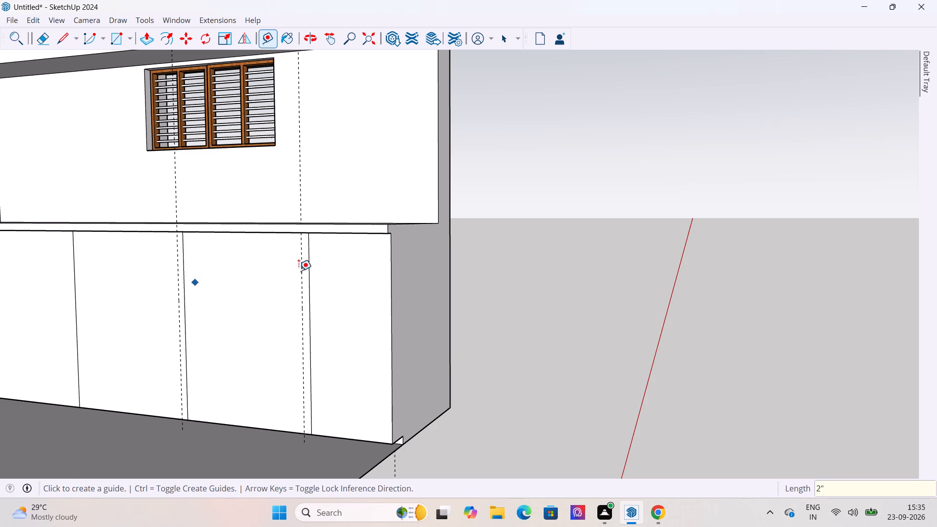
Place a vertical guide 2" from the divider nearest the kitchen corner on the barred-window base units, on its corner side.
scroll(324, 286, "down", 4)
middle_click_drag(250, 389, 190, 360)
scroll(173, 321, "up", 10)
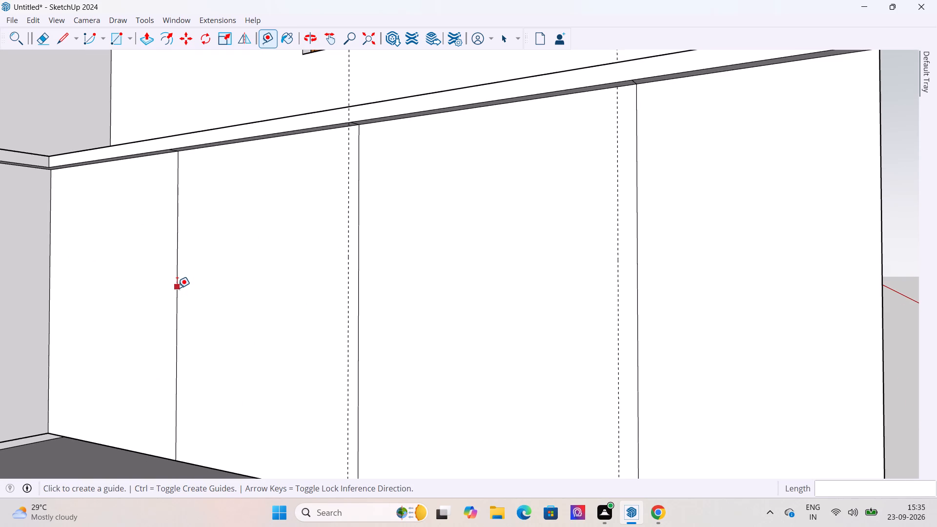
left_click(177, 288)
key("2")
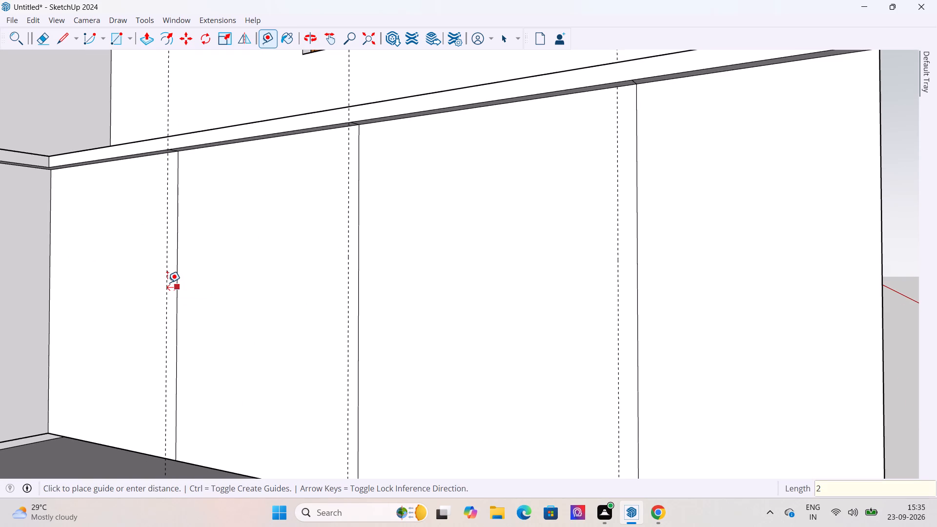
key("shift+quotedbl")
key("Return")
On the base units below the three-panel window, place a guide 2" from the divider nearest the corner, away from the corner.
scroll(173, 294, "down", 7)
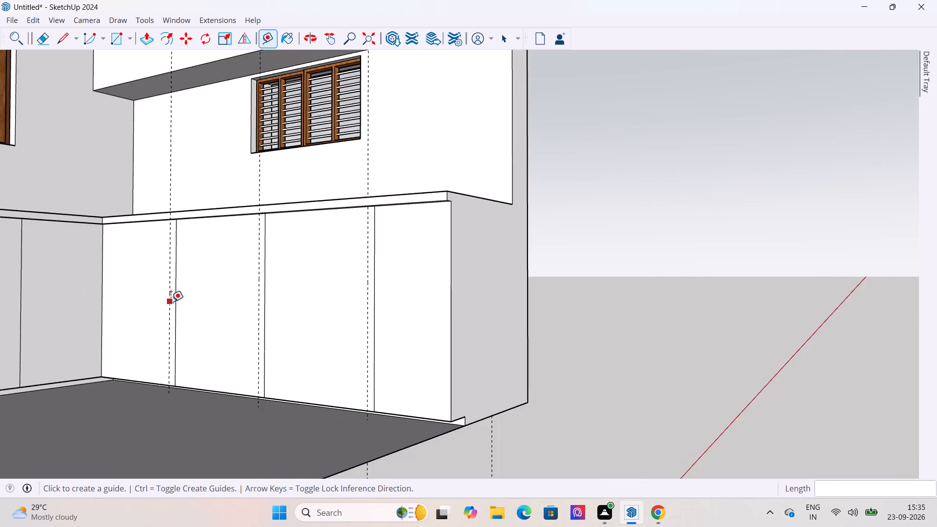
middle_click_drag(173, 304, 41, 335)
scroll(131, 287, "down", 3)
scroll(136, 283, "up", 6)
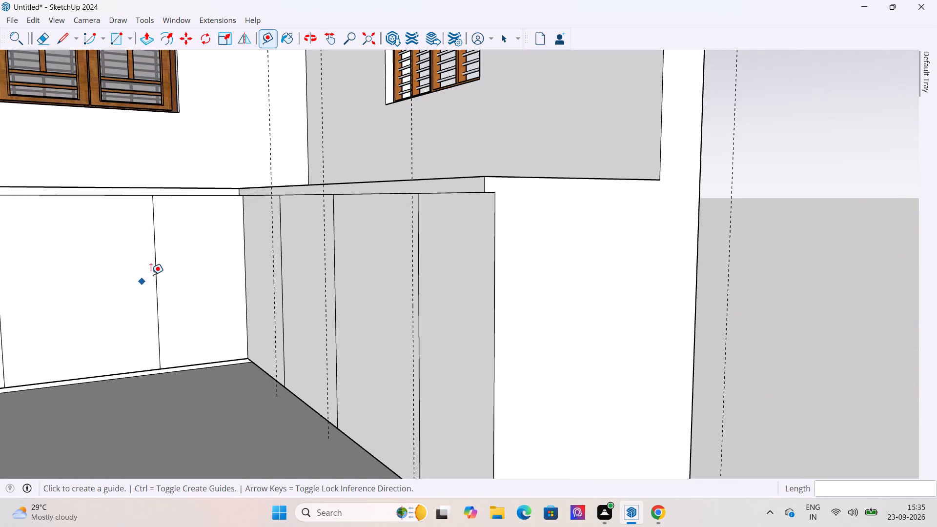
scroll(157, 259, "up", 4)
left_click(153, 246)
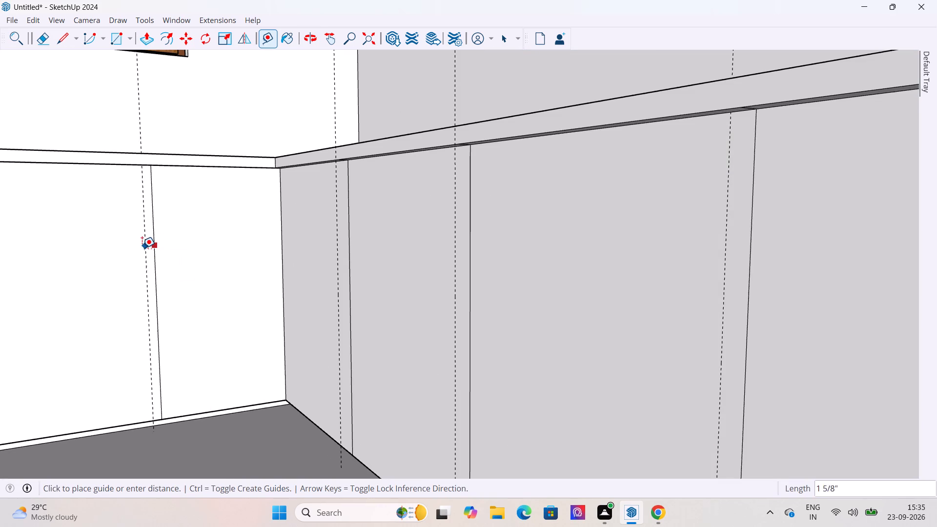
type("2\"")
key("Return")
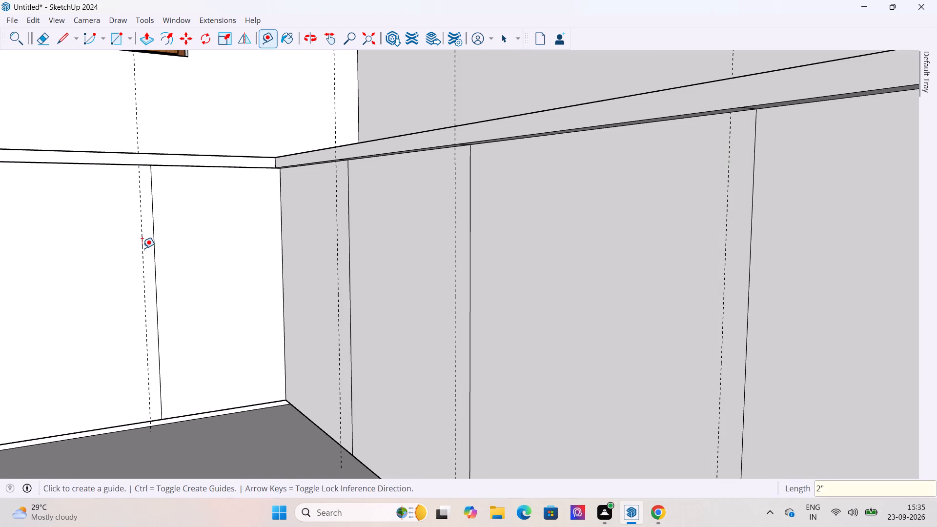
Place a vertical guide 2" from the middle divider of the base units below the three-panel window, on the side away from the corner.
scroll(144, 248, "down", 6)
middle_click_drag(240, 290, 147, 286)
scroll(171, 289, "up", 5)
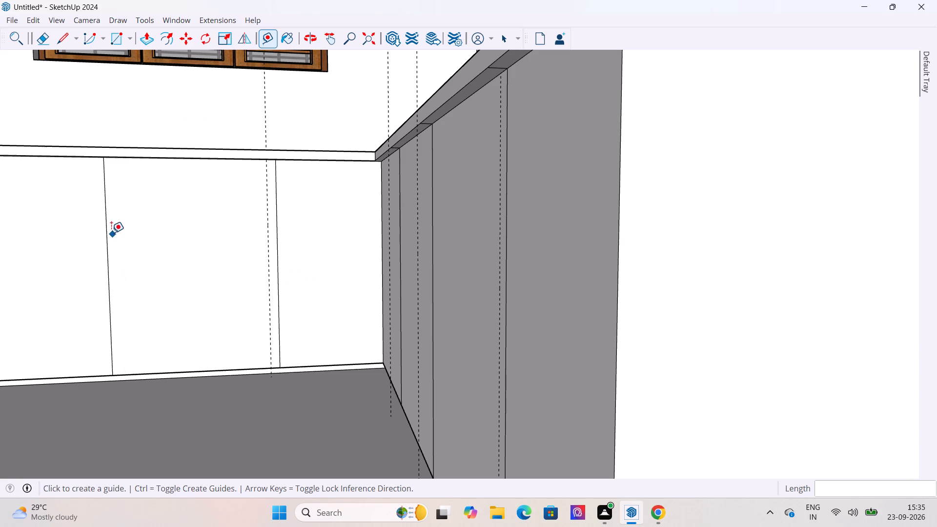
left_click(106, 226)
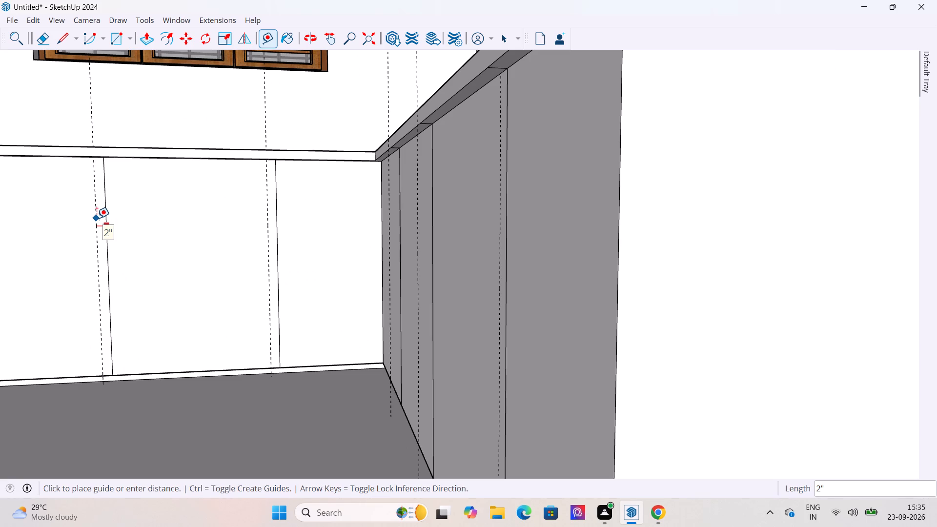
left_click(97, 218)
Place a vertical guide 2" from the divider farthest from the corner on the three-panel-window base units, away from the corner.
scroll(157, 270, "down", 6)
scroll(91, 252, "down", 5)
scroll(146, 271, "up", 4)
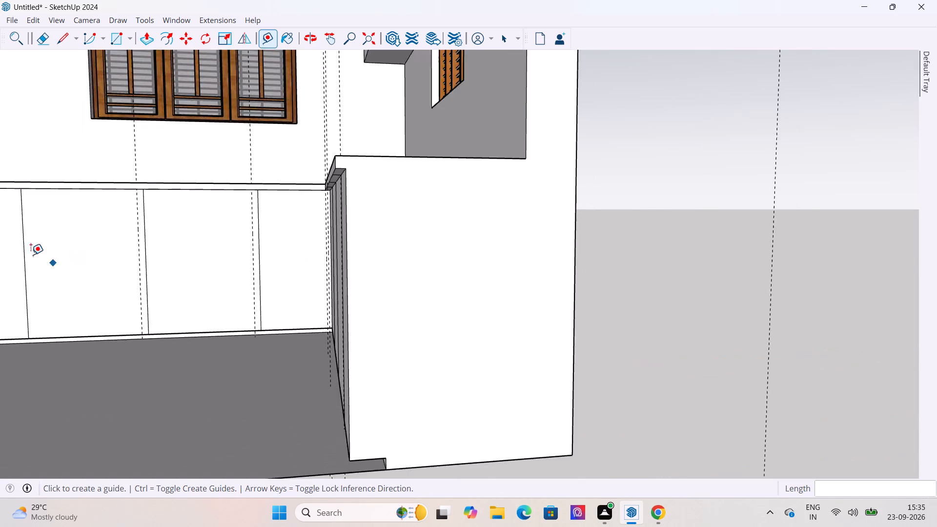
scroll(31, 255, "up", 4)
scroll(341, 208, "down", 7)
scroll(216, 243, "up", 5)
left_click(169, 210)
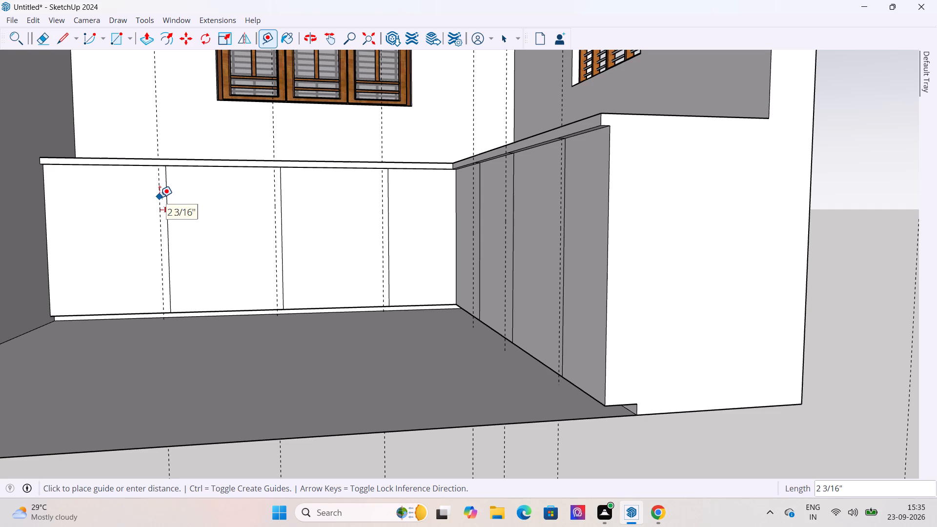
type("2\"")
key("Return")
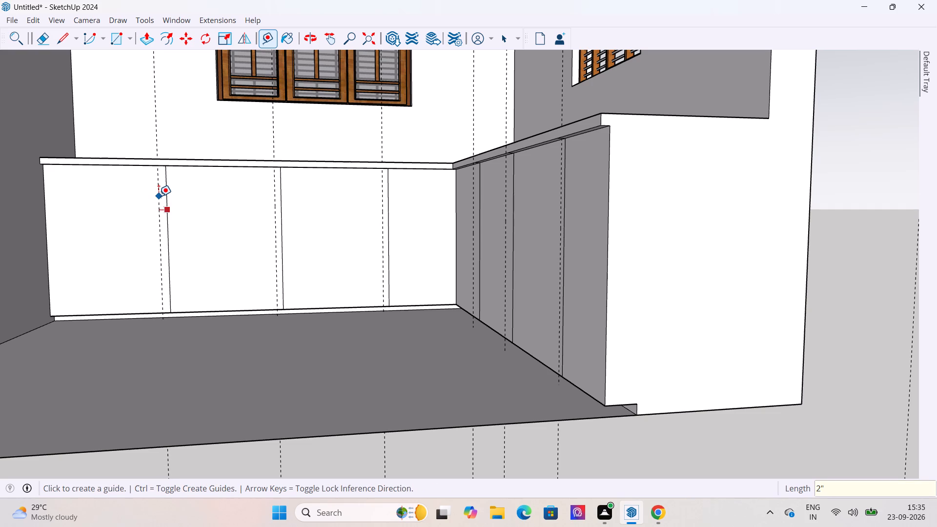
Draw a vertical line along the guide beside the divider farthest from the corner, from the countertop's underside to the unit's bottom edge.
scroll(26, 282, "down", 6)
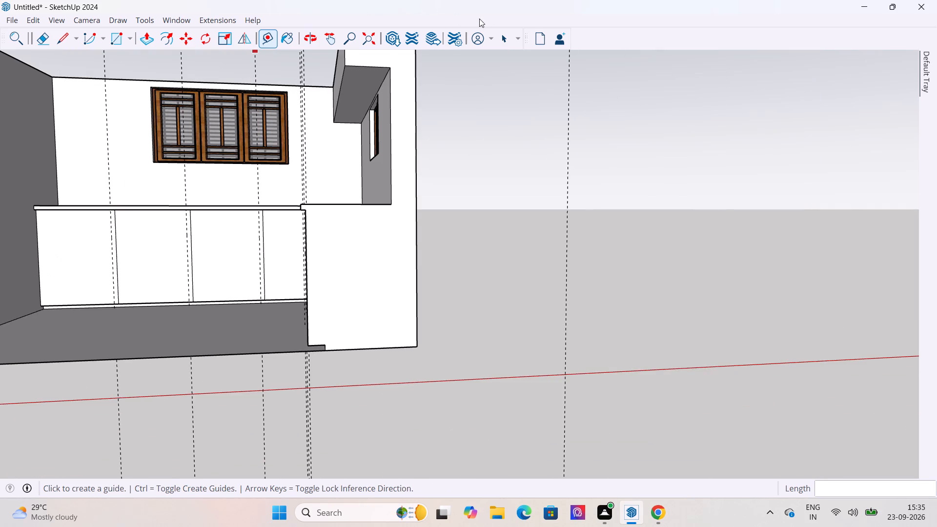
left_click(503, 39)
scroll(150, 224, "up", 14)
scroll(94, 216, "up", 4)
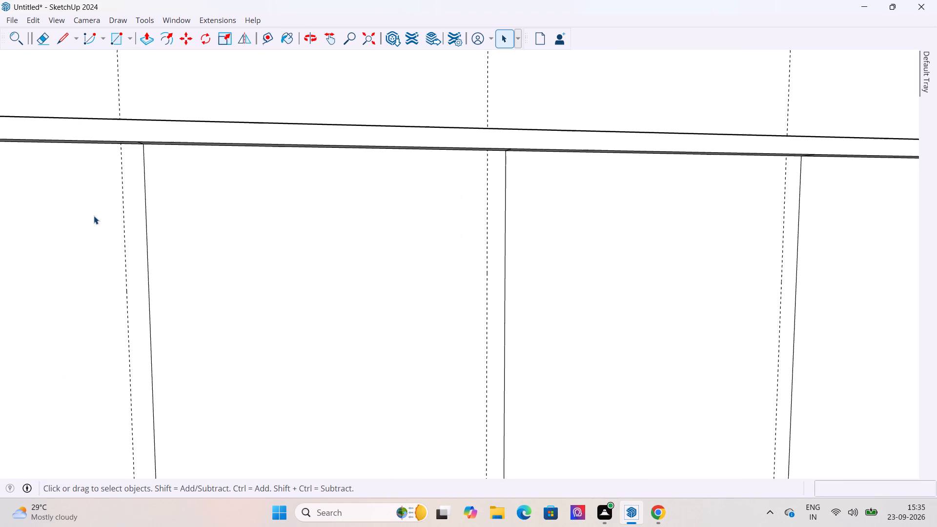
key("l")
middle_click_drag(126, 176, 153, 95)
left_click_drag(133, 118, 129, 156)
scroll(191, 239, "down", 7)
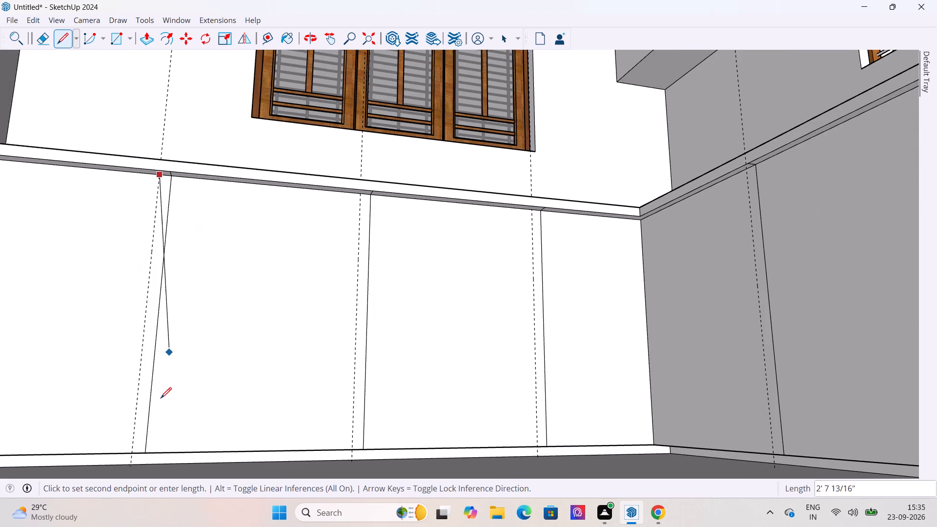
left_click(130, 453)
Draw a 4' vertical line along the guide beside the middle divider of the base units below the three-panel window.
scroll(0, 375, "down", 5)
scroll(305, 252, "up", 2)
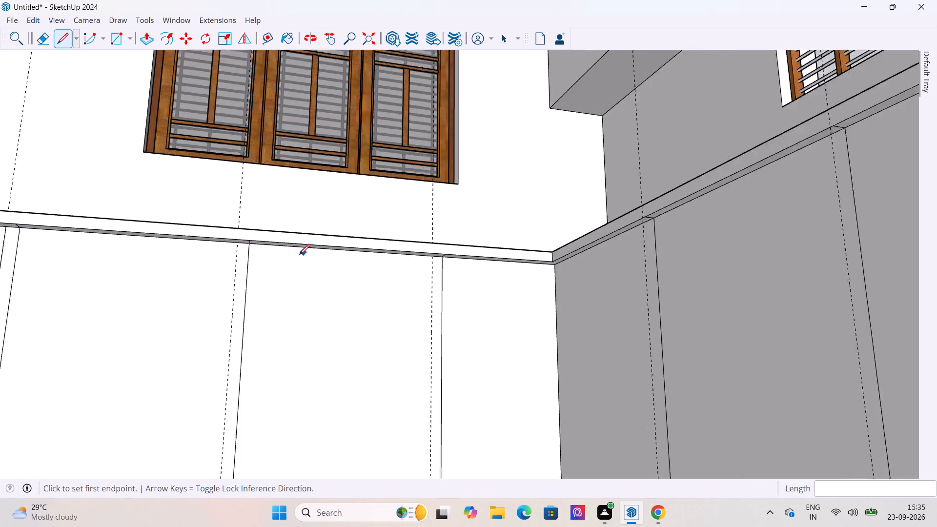
scroll(299, 255, "up", 9)
left_click_drag(211, 242, 217, 256)
scroll(306, 273, "down", 8)
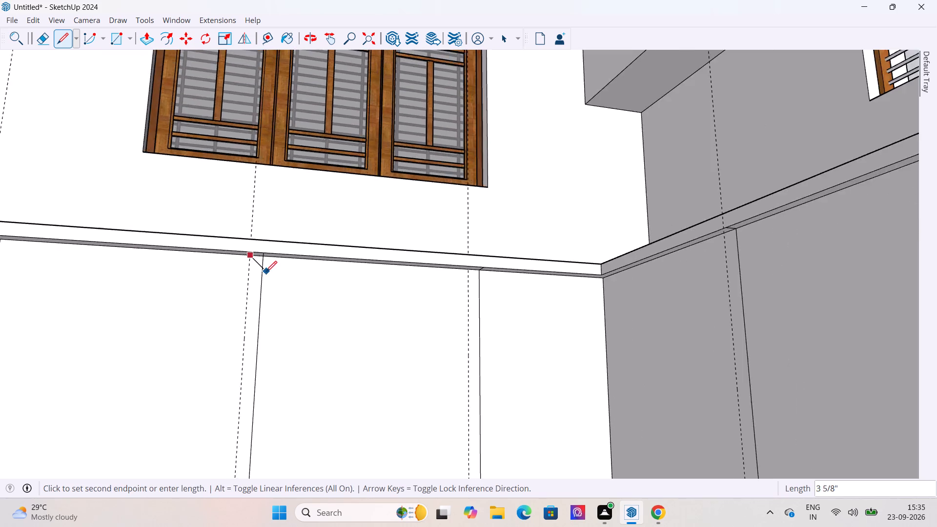
scroll(266, 272, "down", 6)
scroll(250, 434, "up", 7)
scroll(224, 274, "down", 7)
scroll(237, 374, "up", 7)
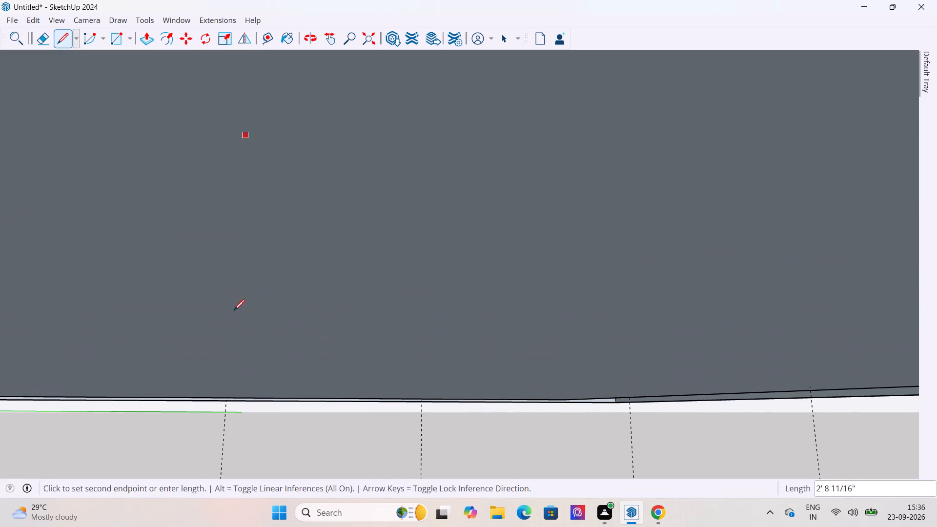
scroll(235, 320, "down", 2)
middle_click_drag(264, 311, 245, 390)
scroll(264, 279, "up", 6)
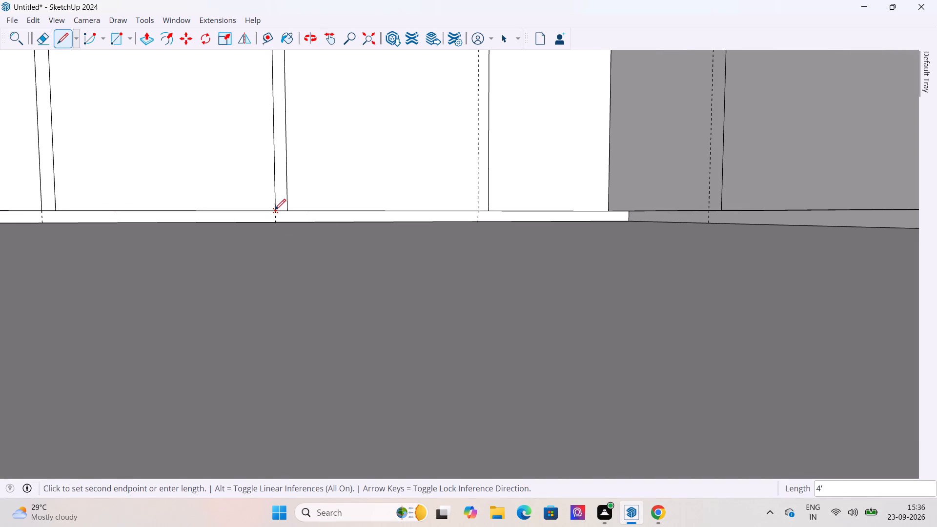
left_click(275, 210)
Draw a 4' vertical line along the guide beside the divider nearest the corner on the three-panel-window base units.
scroll(157, 429, "down", 20)
scroll(157, 429, "down", 17)
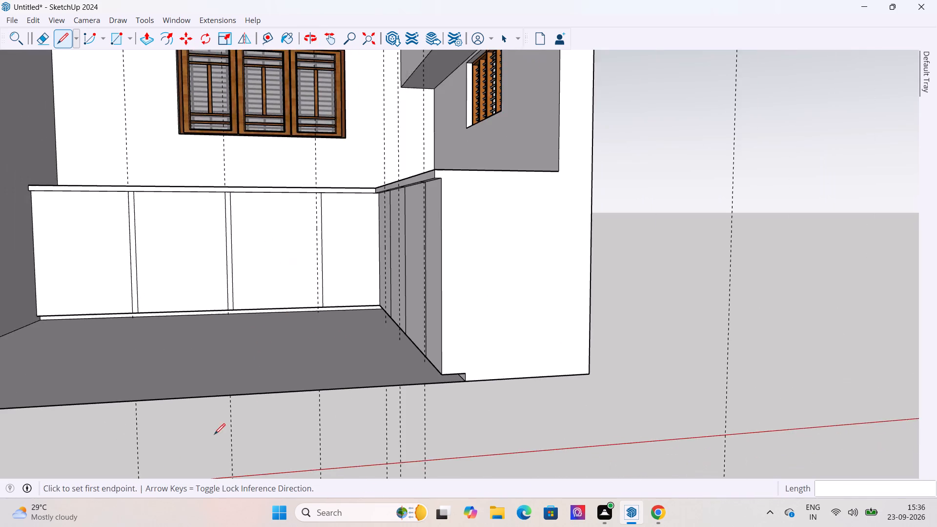
scroll(275, 385, "down", 4)
scroll(310, 257, "up", 15)
middle_click_drag(306, 227, 300, 218)
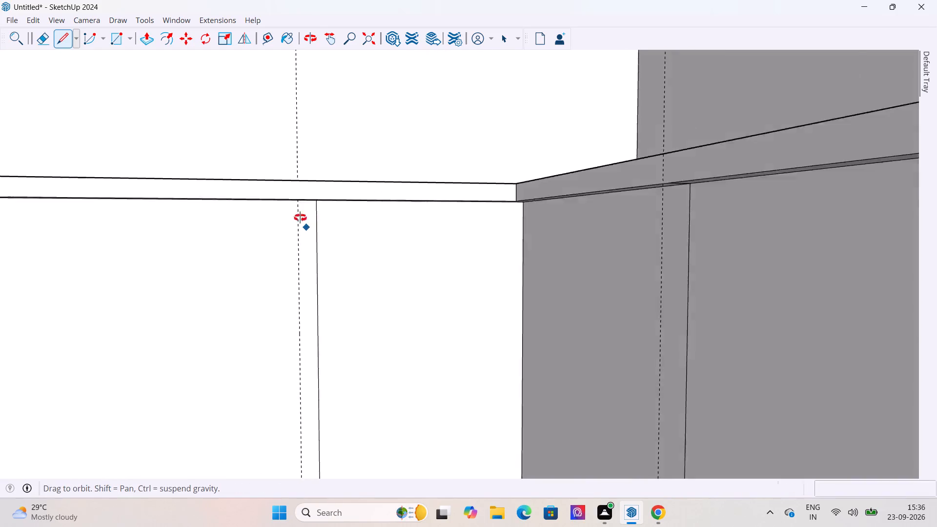
middle_click_drag(300, 218, 308, 162)
scroll(307, 184, "up", 5)
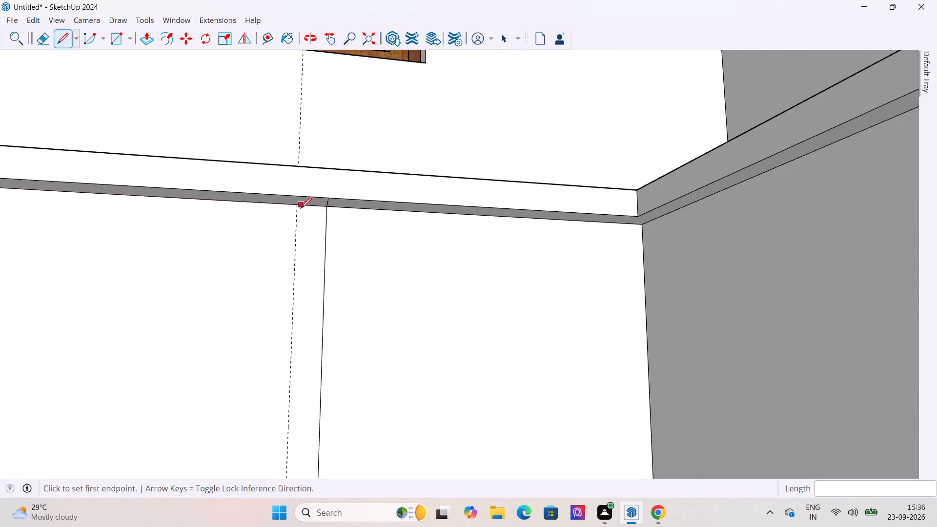
left_click(299, 204)
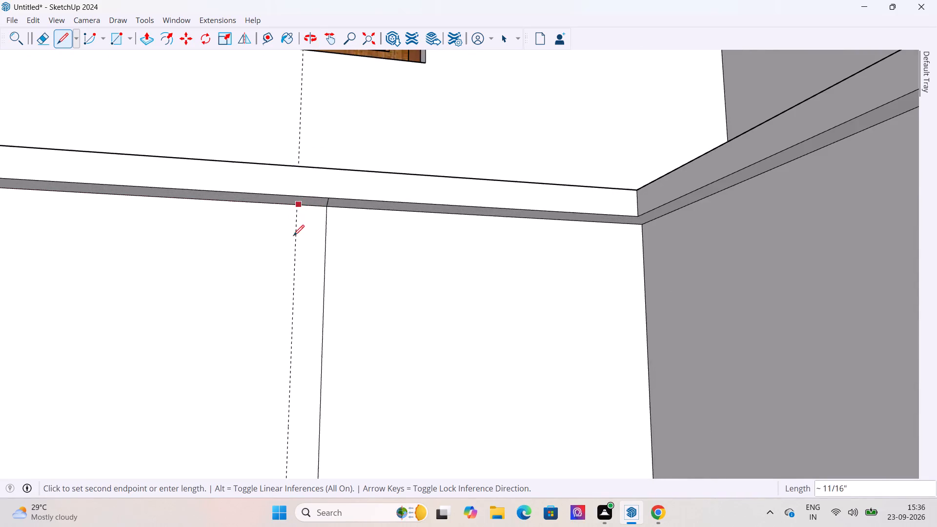
scroll(282, 385, "down", 7)
scroll(310, 296, "up", 3)
key("Escape")
scroll(278, 291, "up", 12)
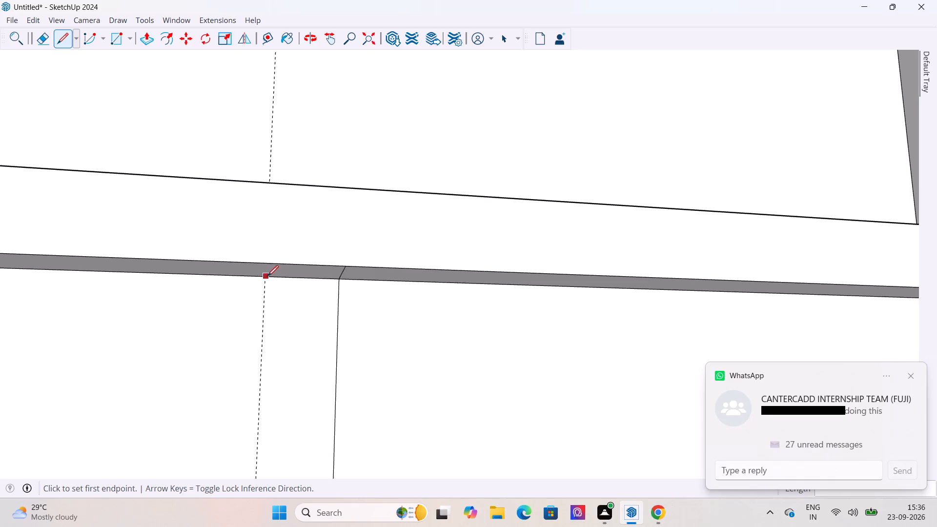
left_click(266, 277)
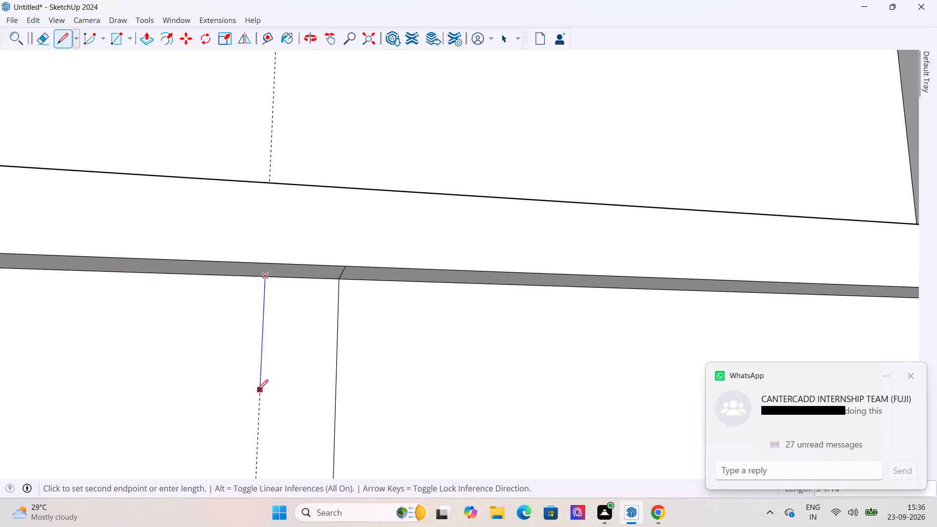
scroll(257, 390, "down", 20)
scroll(257, 390, "down", 1)
scroll(282, 244, "down", 7)
scroll(269, 379, "up", 9)
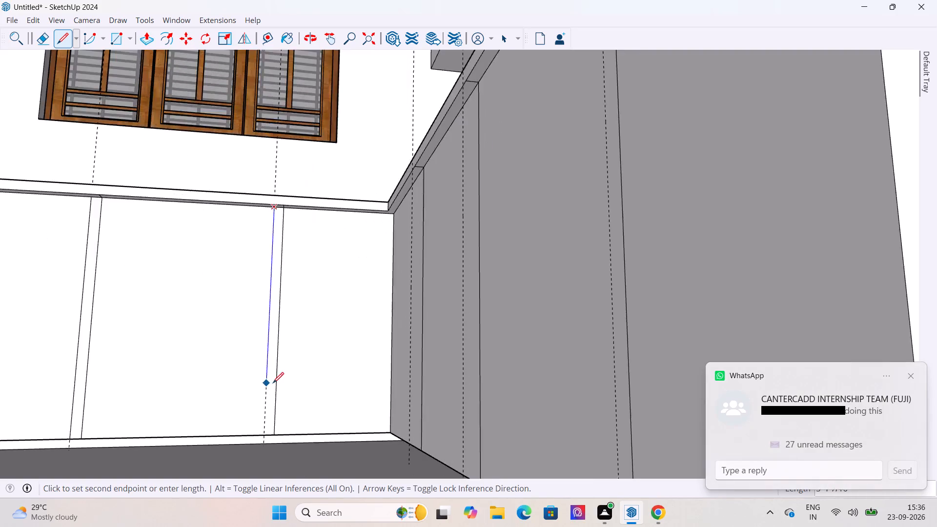
scroll(273, 383, "up", 4)
scroll(309, 239, "down", 7)
scroll(288, 364, "up", 14)
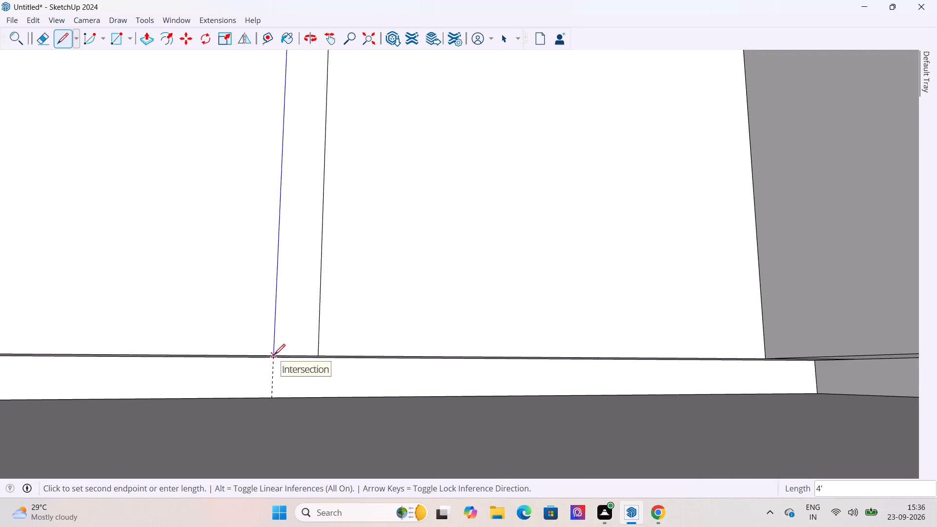
left_click_drag(274, 355, 273, 359)
Erase the vertical guide beside the divider nearest the corner on the base units below the barred window.
scroll(172, 459, "down", 20)
scroll(172, 459, "down", 9)
middle_click_drag(173, 367, 345, 380)
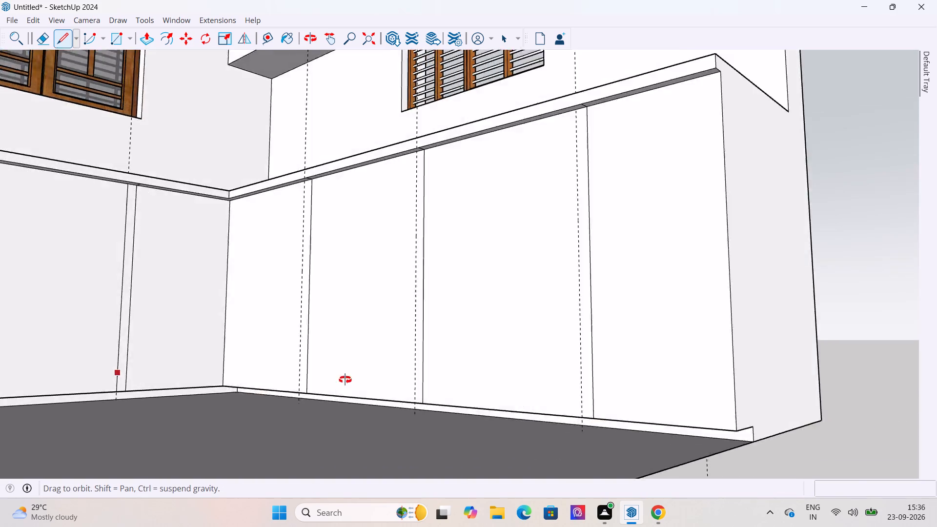
middle_click_drag(345, 380, 422, 414)
scroll(397, 248, "up", 11)
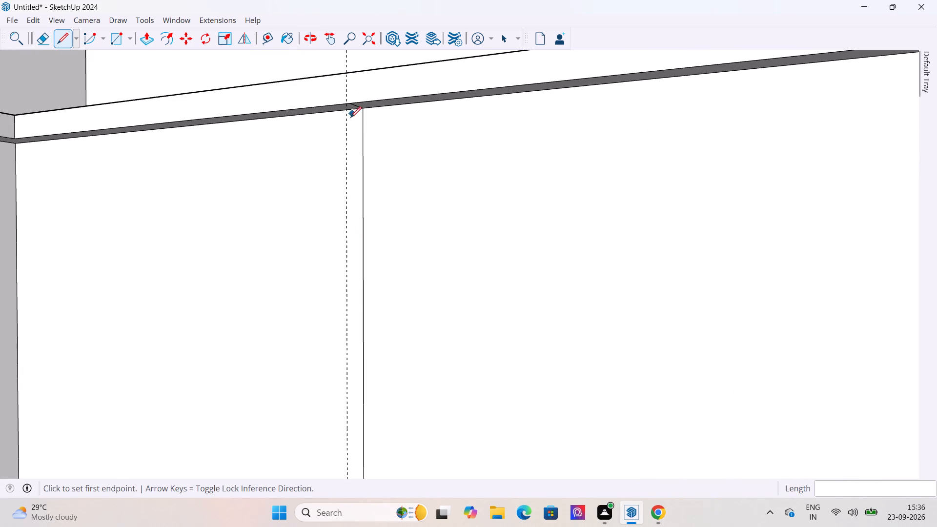
scroll(348, 125, "up", 13)
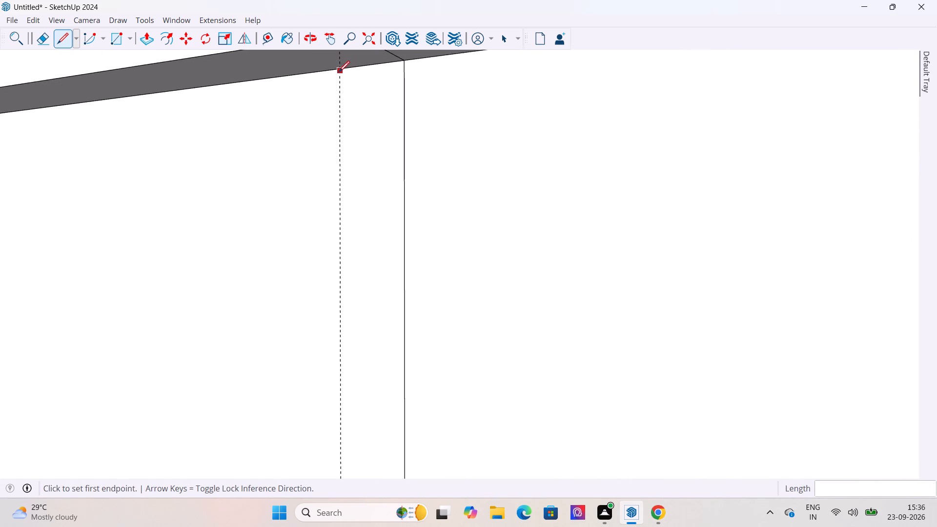
middle_click_drag(339, 71, 377, 84)
scroll(337, 165, "down", 12)
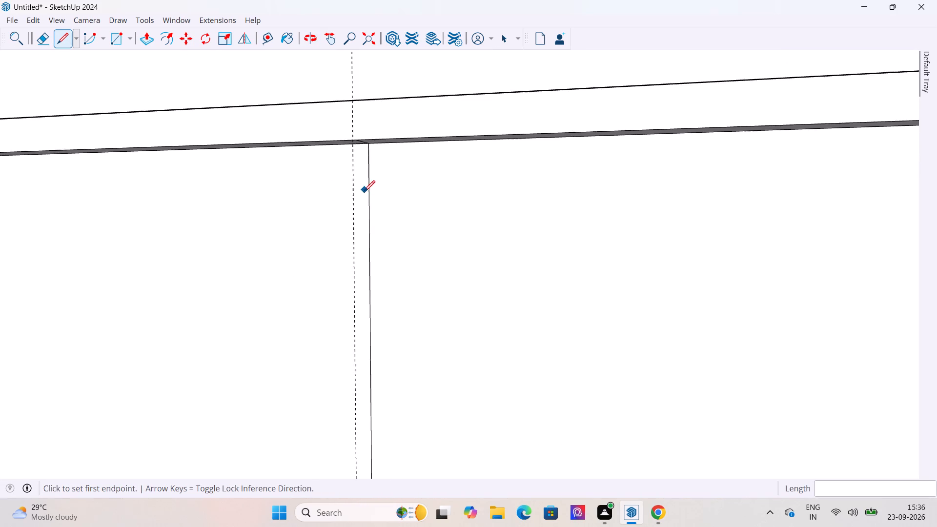
middle_click_drag(364, 184, 444, 32)
scroll(362, 160, "up", 11)
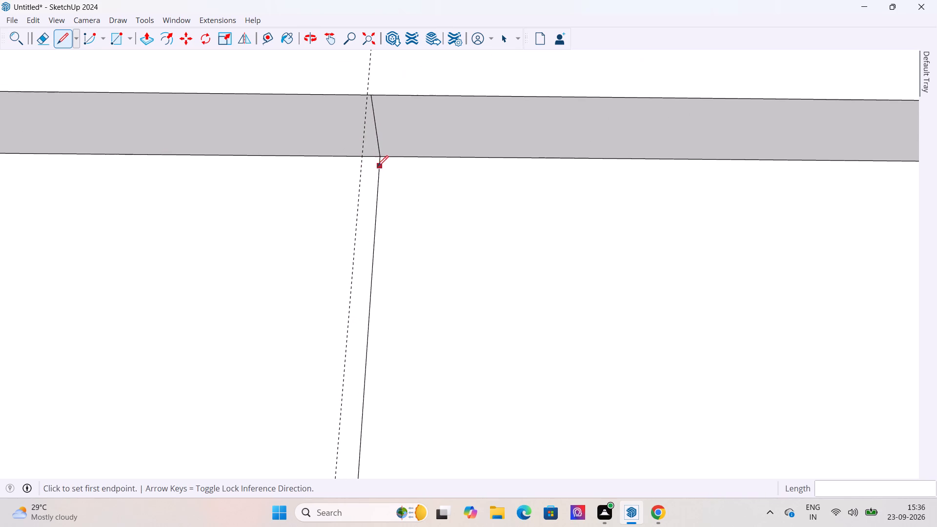
scroll(390, 170, "down", 7)
middle_click_drag(397, 183, 414, 297)
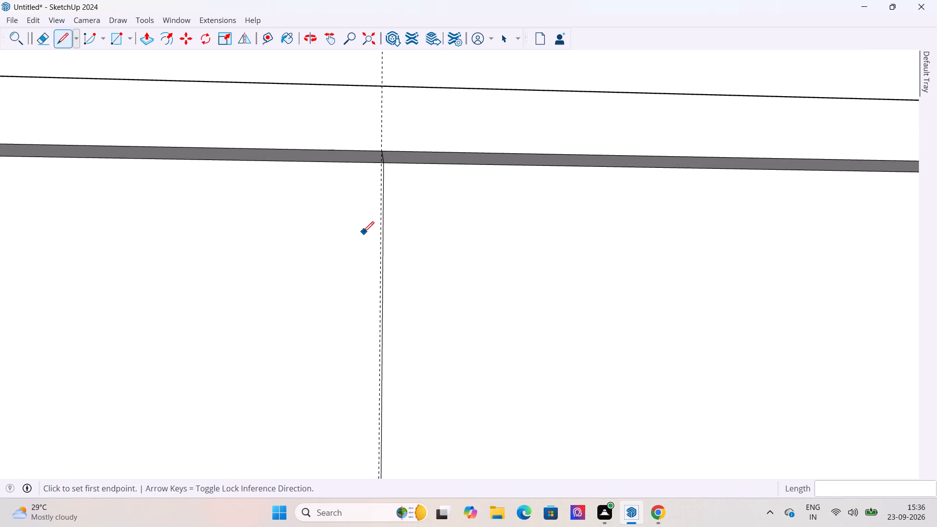
middle_click_drag(437, 226, 363, 233)
scroll(363, 233, "up", 4)
key("e")
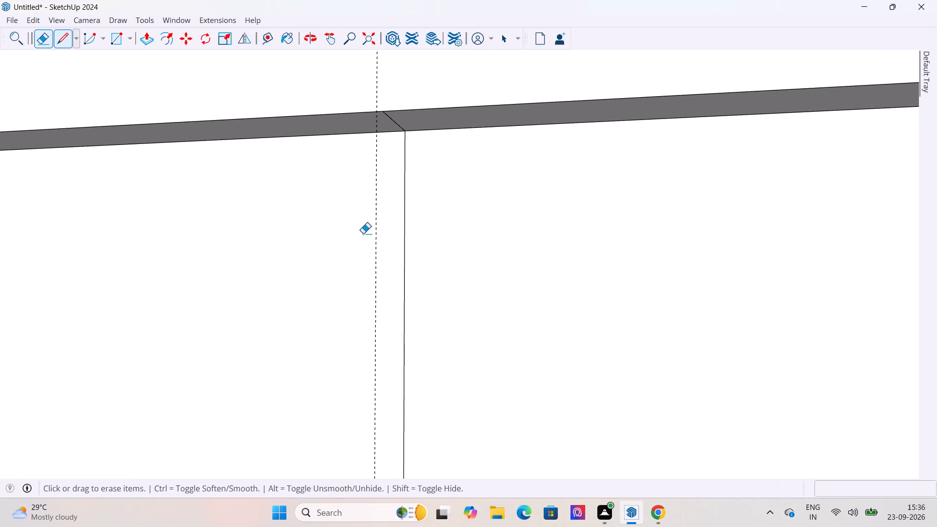
left_click_drag(367, 230, 375, 229)
left_click(374, 233)
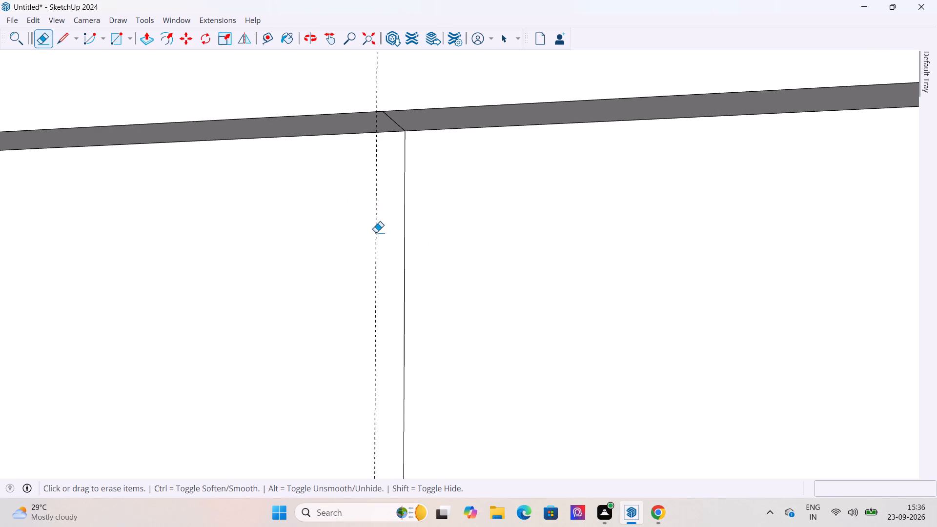
Place a new vertical guide 2" from the corner-side divider of the barred-window base units, towards the corner.
key("t")
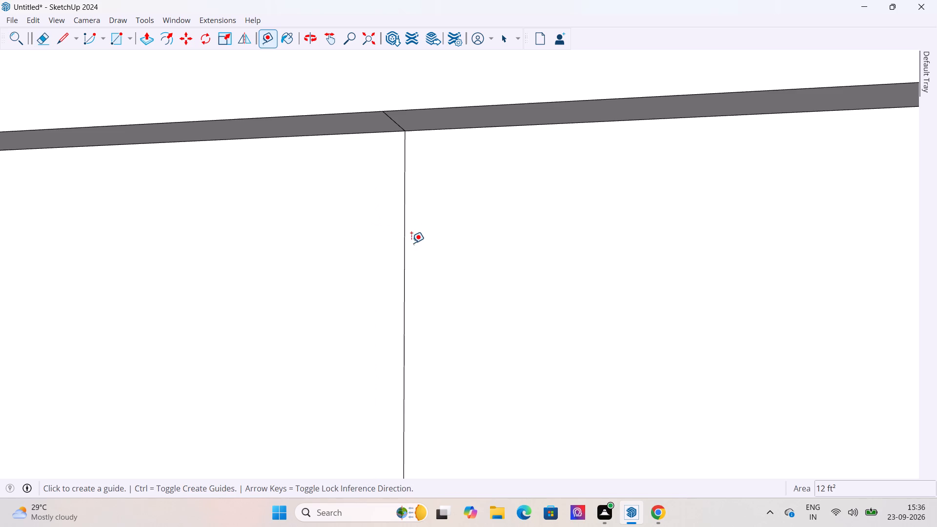
left_click(404, 249)
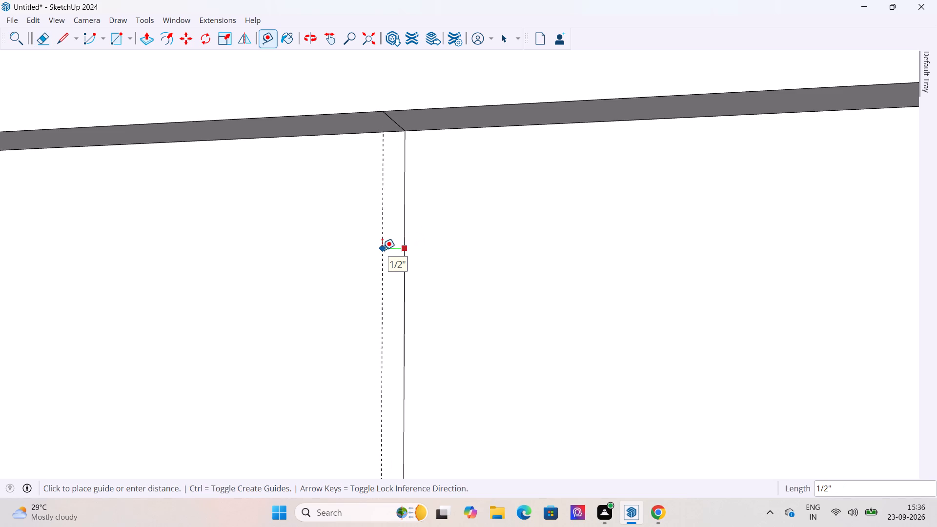
type("2\"")
key("Return")
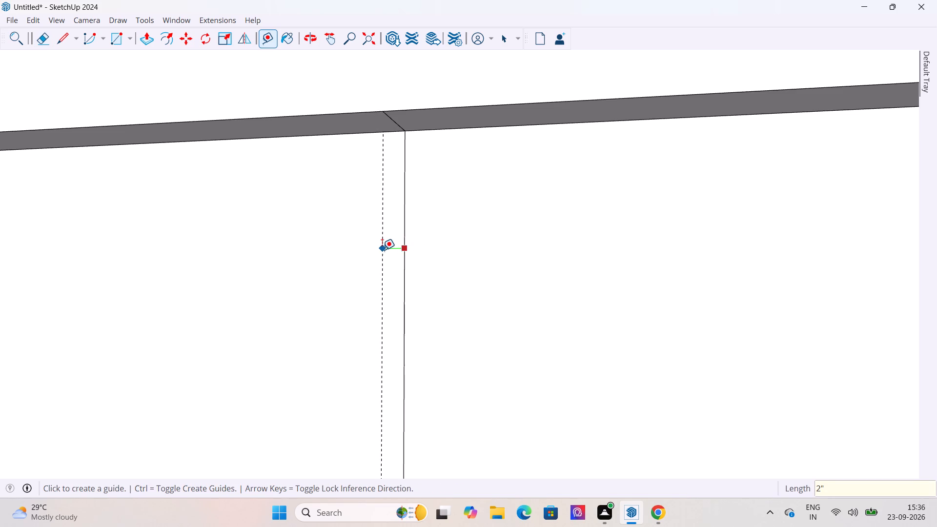
Draw a 4' vertical line along the guide beside the corner-side divider of the base units below the barred window.
scroll(380, 235, "down", 2)
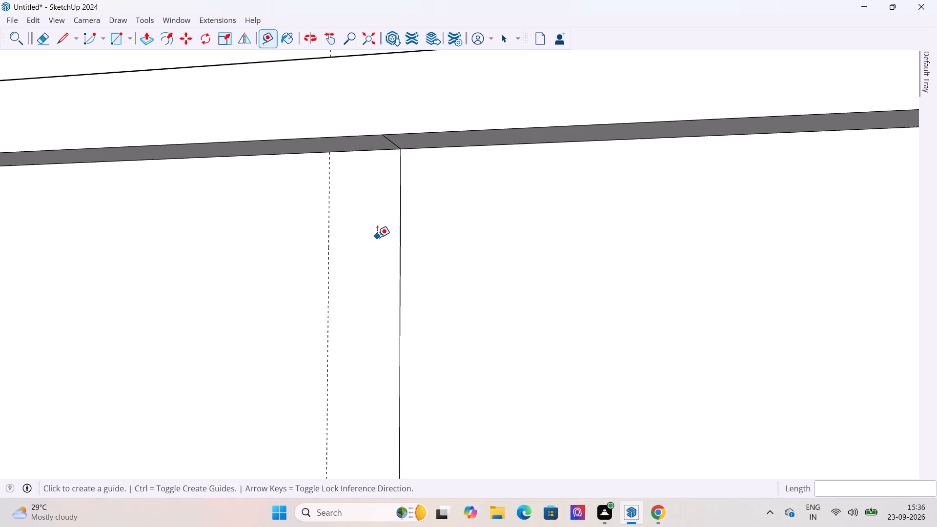
key("l")
scroll(340, 170, "up", 5)
left_click(324, 144)
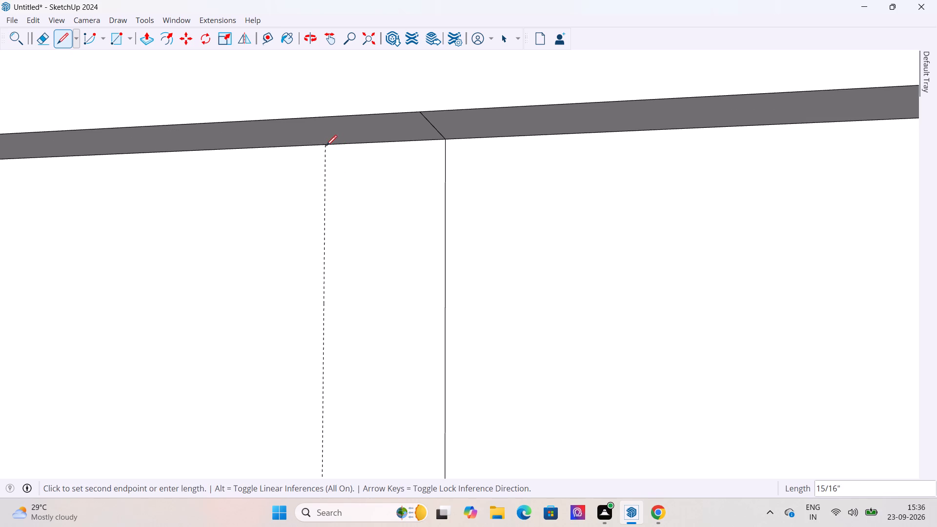
key("Escape")
left_click(326, 144)
scroll(330, 259, "down", 5)
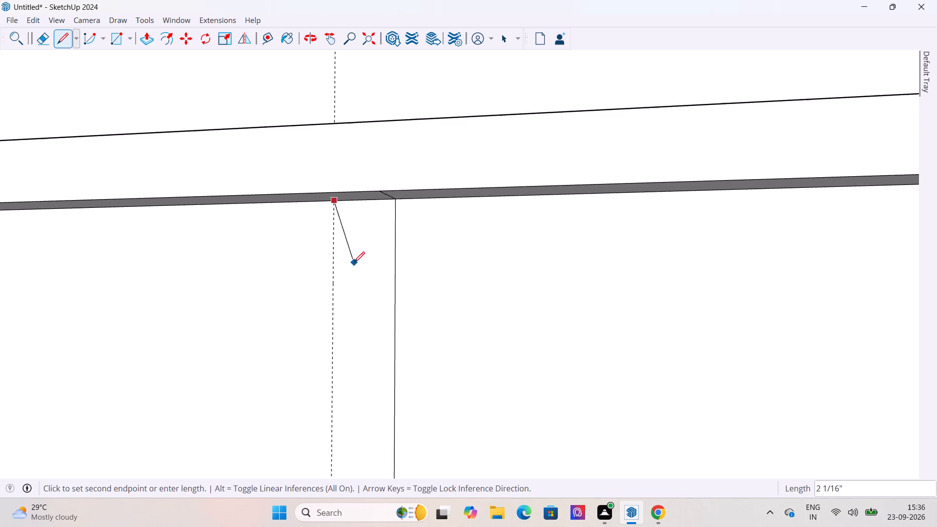
scroll(354, 263, "down", 10)
scroll(180, 213, "down", 15)
middle_click_drag(465, 100, 251, 174)
scroll(251, 174, "up", 1)
scroll(250, 203, "down", 20)
scroll(250, 203, "down", 20)
scroll(250, 203, "down", 10)
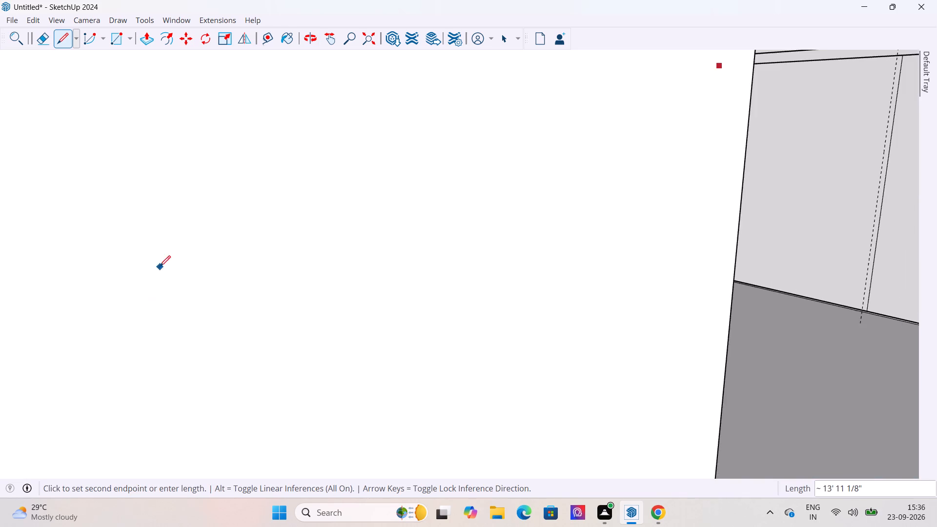
scroll(160, 266, "down", 20)
scroll(160, 266, "down", 18)
scroll(542, 241, "up", 14)
middle_click(475, 278)
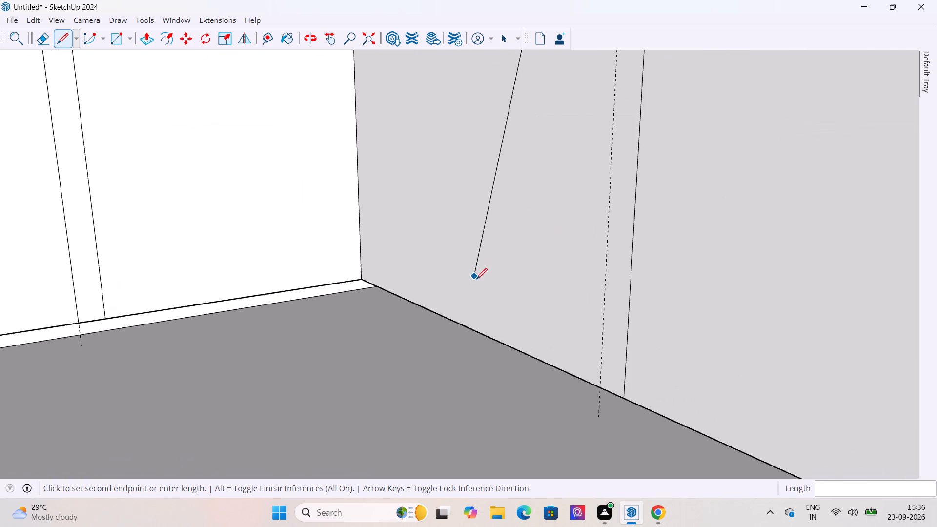
scroll(476, 279, "up", 1)
scroll(704, 382, "up", 1)
left_click(590, 388)
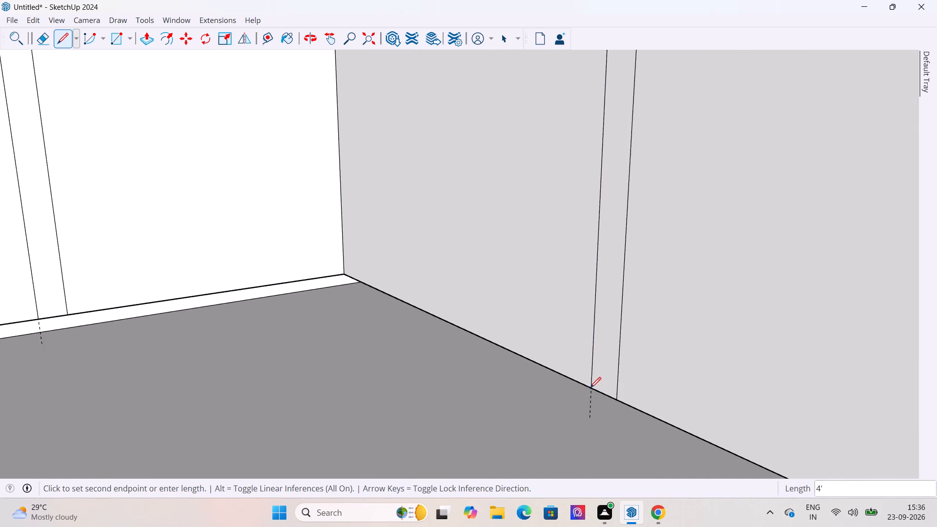
Erase the vertical guides beside the middle divider and the divider farthest from the corner on the barred-window base units.
scroll(443, 429, "down", 13)
scroll(368, 362, "down", 6)
scroll(487, 388, "up", 12)
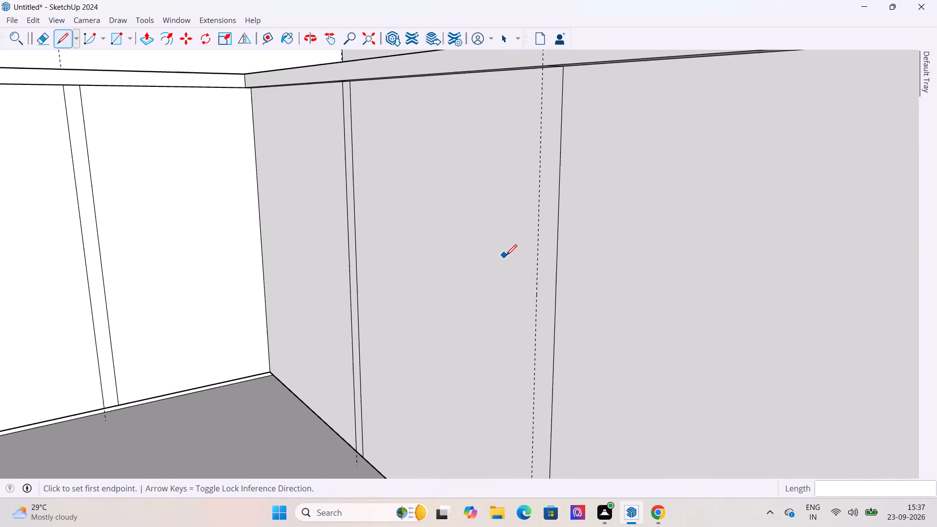
scroll(428, 303, "down", 5)
middle_click_drag(494, 303, 551, 252)
scroll(551, 252, "up", 3)
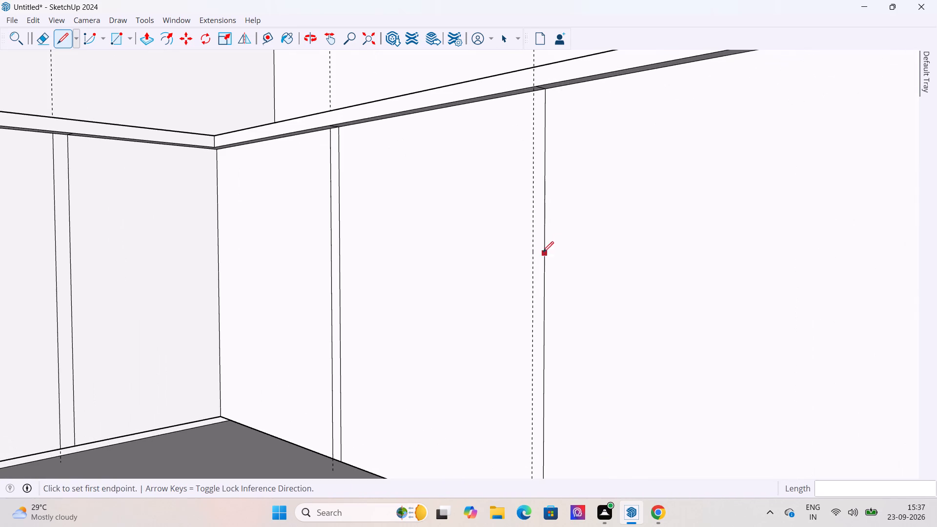
left_click(506, 32)
scroll(560, 191, "up", 4)
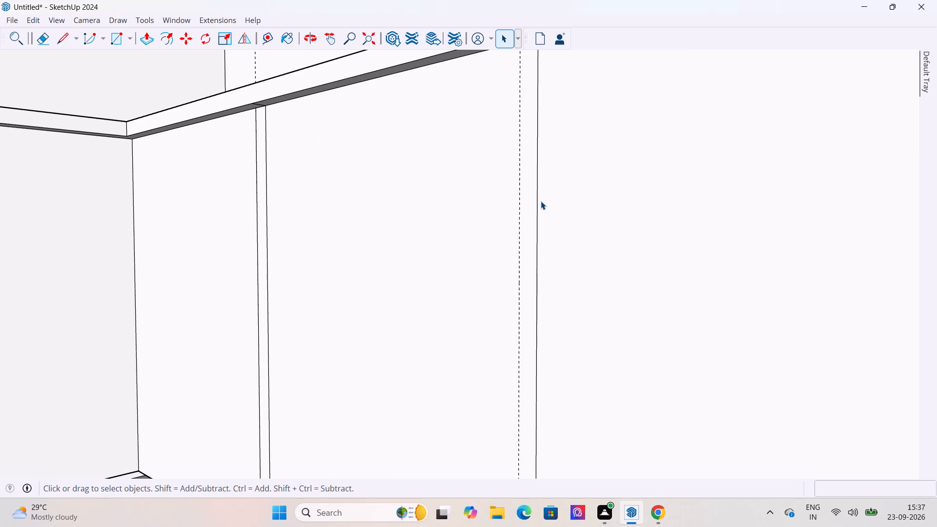
key("e")
left_click(520, 189)
scroll(324, 262, "down", 6)
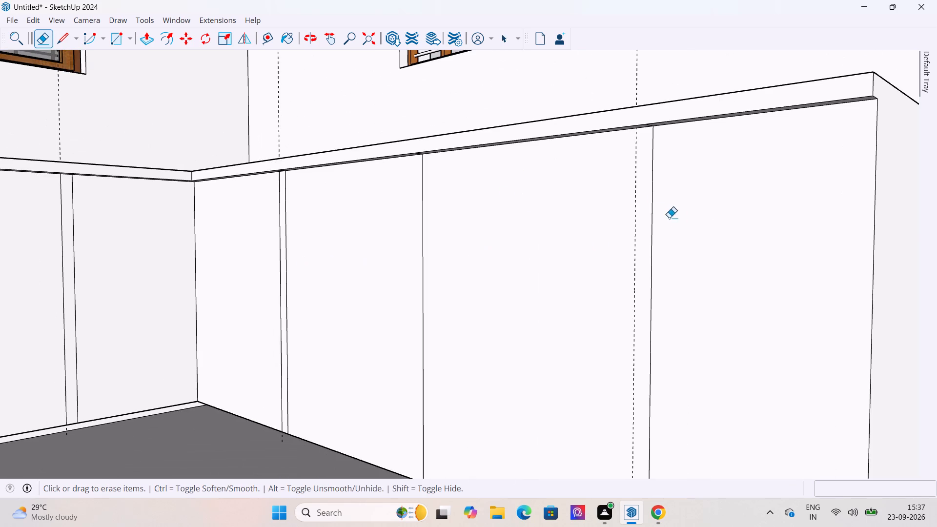
left_click(634, 200)
left_click(634, 200)
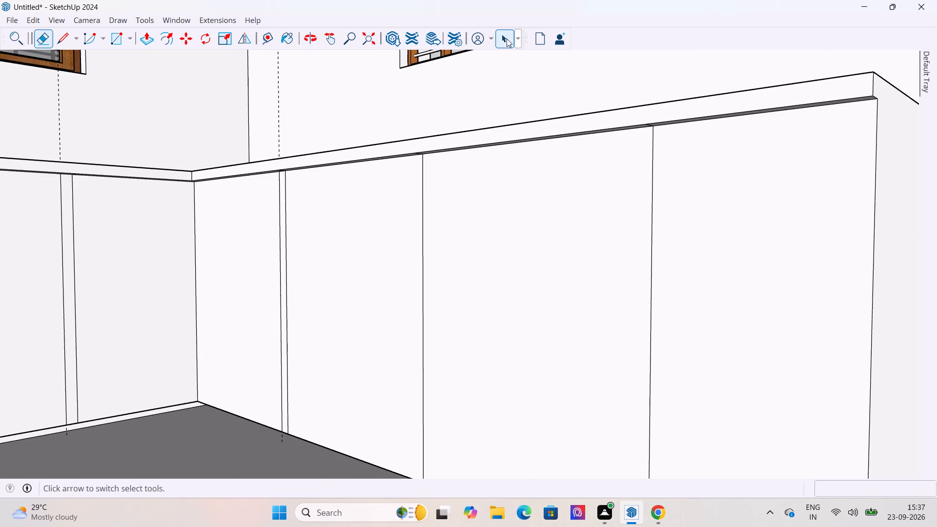
left_click(505, 38)
Place a new vertical guide 2" from the barred-window base units' divider farthest from the corner, towards the corner.
key("t")
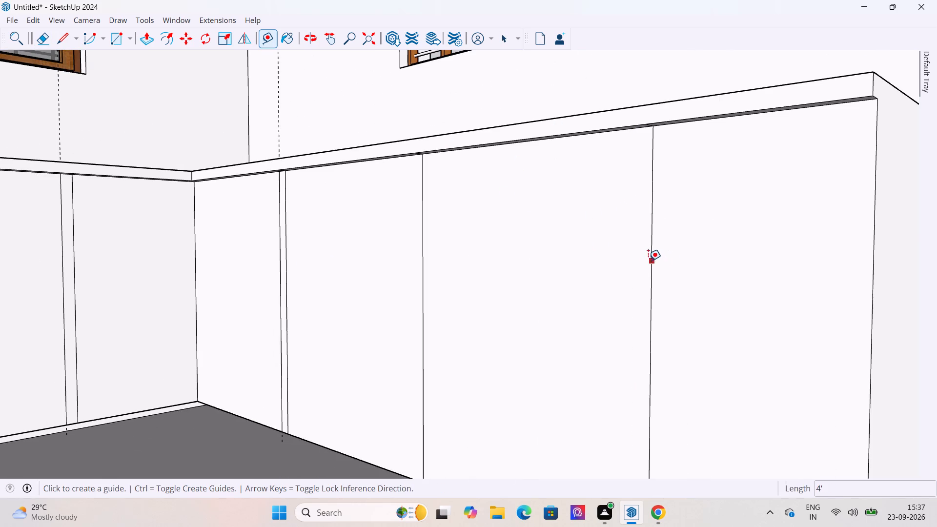
left_click(647, 259)
key("Escape")
left_click(651, 263)
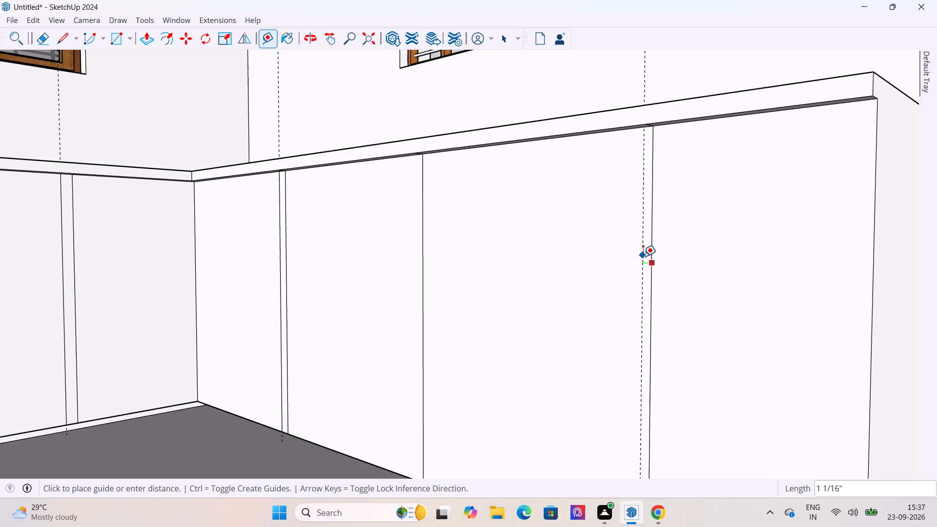
type("2\"")
key("Return")
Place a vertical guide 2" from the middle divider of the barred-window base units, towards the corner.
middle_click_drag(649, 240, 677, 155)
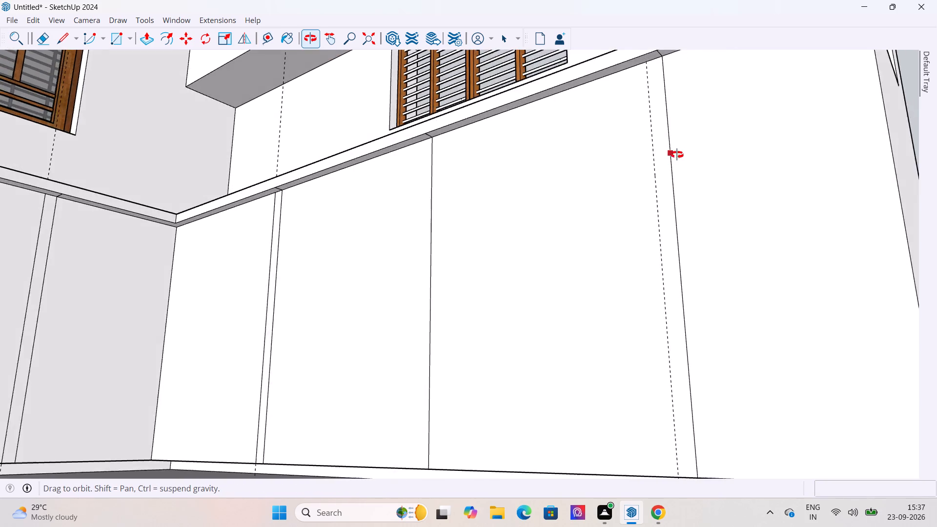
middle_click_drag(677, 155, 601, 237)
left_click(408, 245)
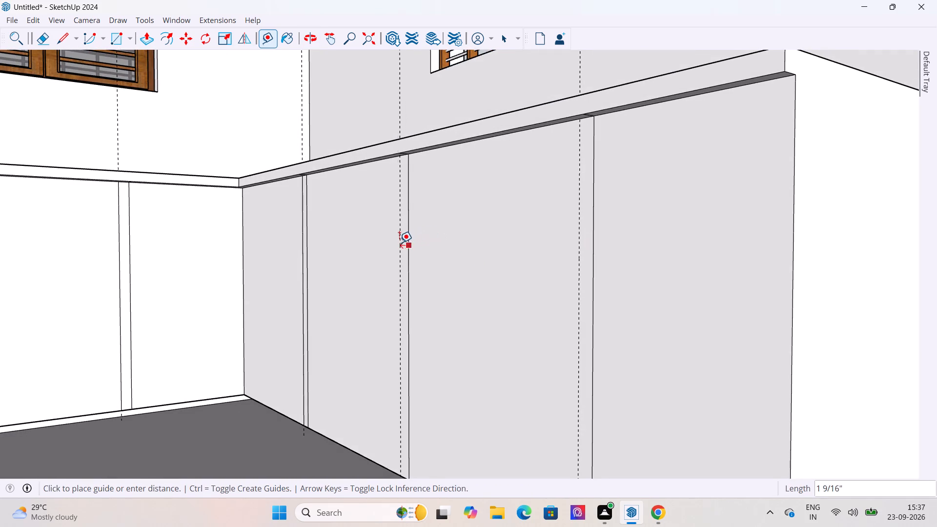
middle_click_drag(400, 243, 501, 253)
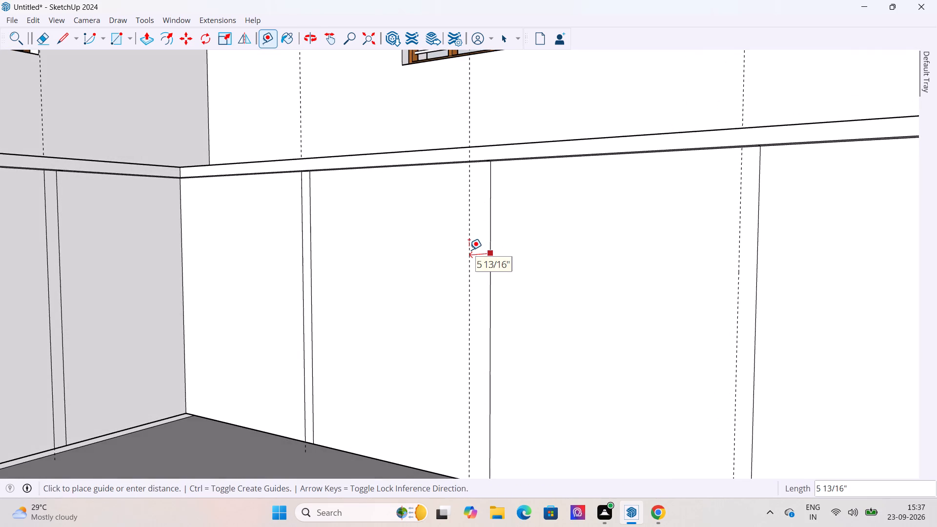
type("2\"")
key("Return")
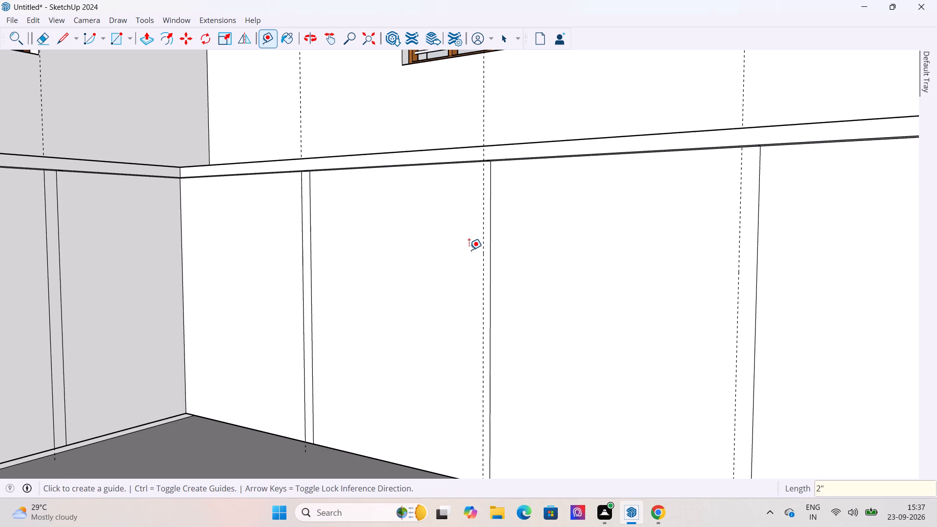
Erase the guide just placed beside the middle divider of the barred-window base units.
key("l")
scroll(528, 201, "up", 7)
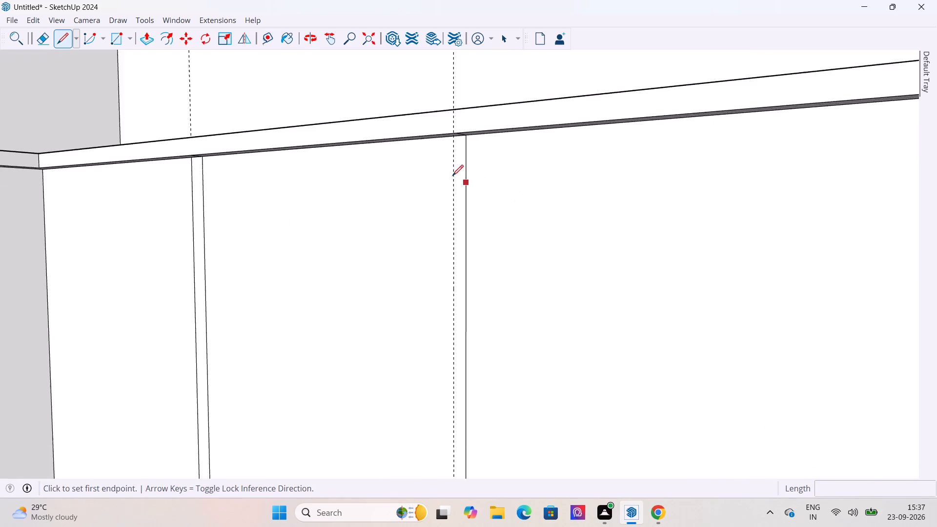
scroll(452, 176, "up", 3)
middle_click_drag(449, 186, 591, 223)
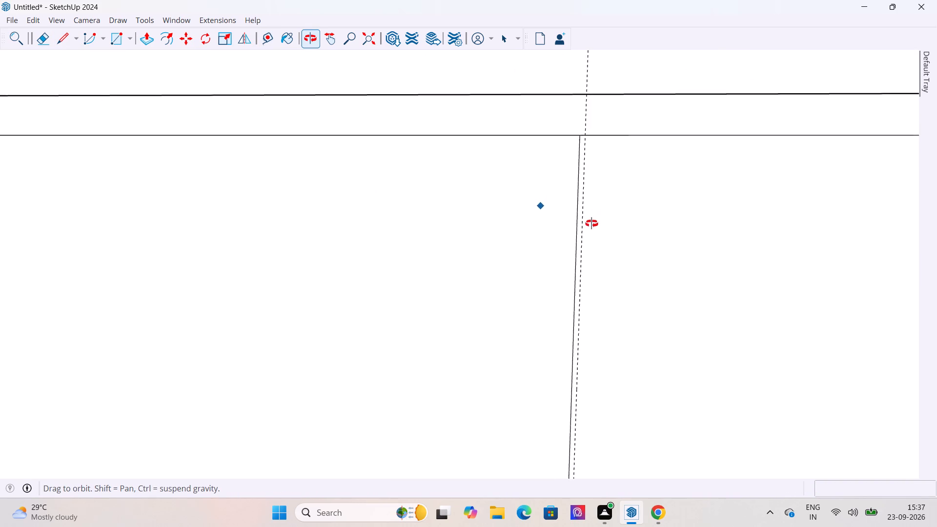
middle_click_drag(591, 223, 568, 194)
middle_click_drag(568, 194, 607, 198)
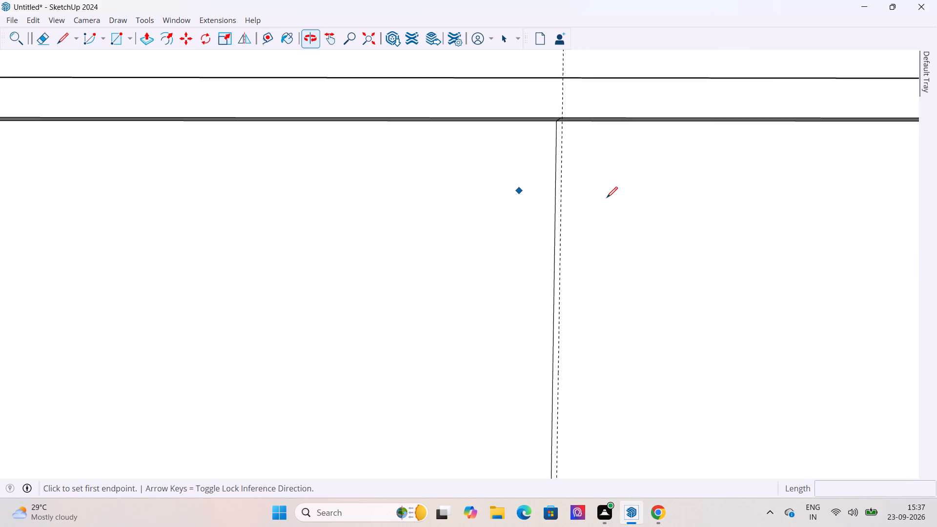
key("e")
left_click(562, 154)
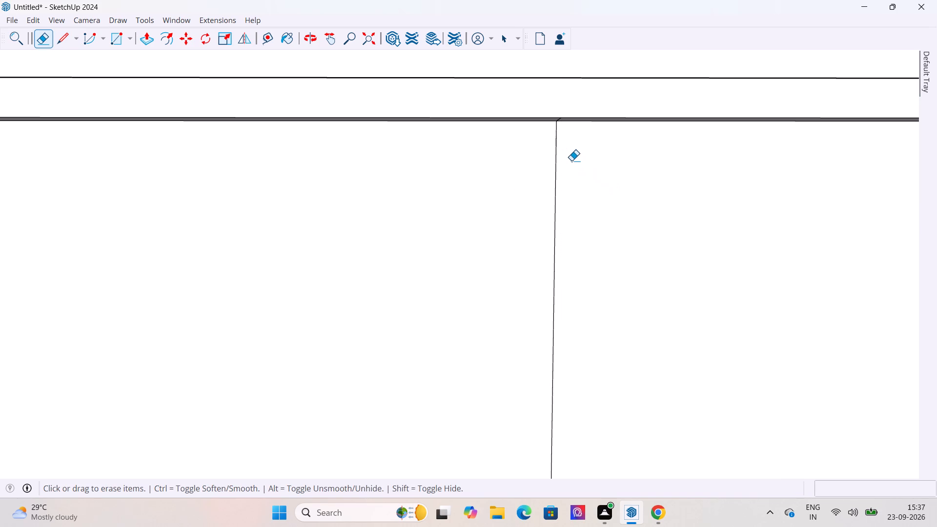
Place a vertical guide 2" from the middle divider on the front of the barred-window base units, towards the corner.
key("t")
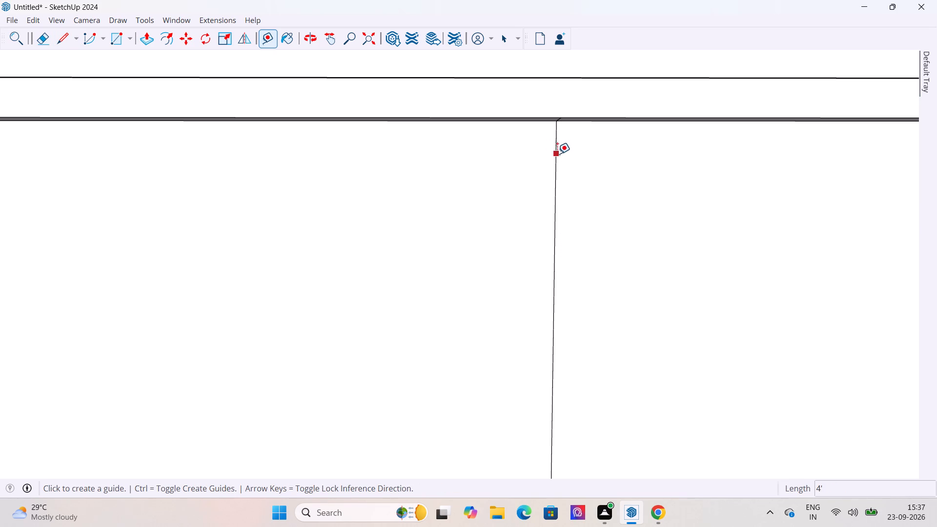
left_click(557, 154)
middle_click_drag(537, 180, 529, 180)
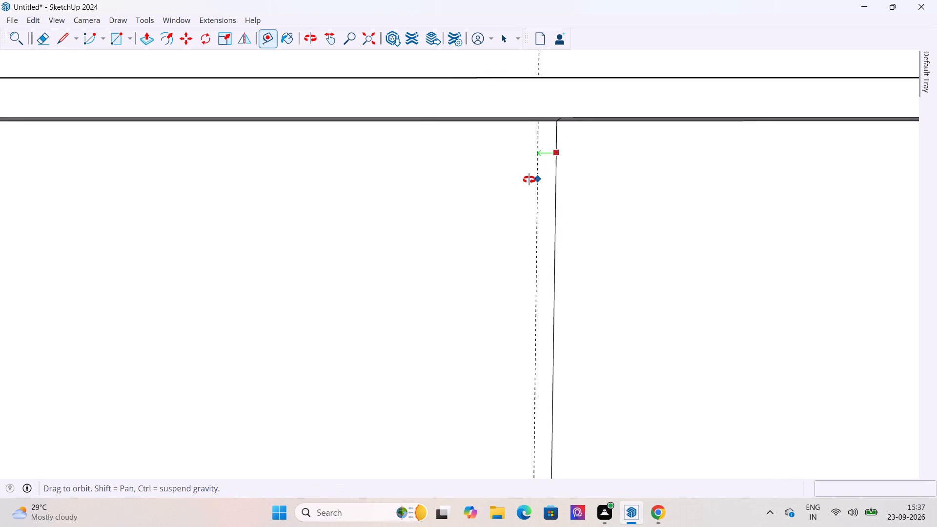
middle_click_drag(529, 180, 514, 180)
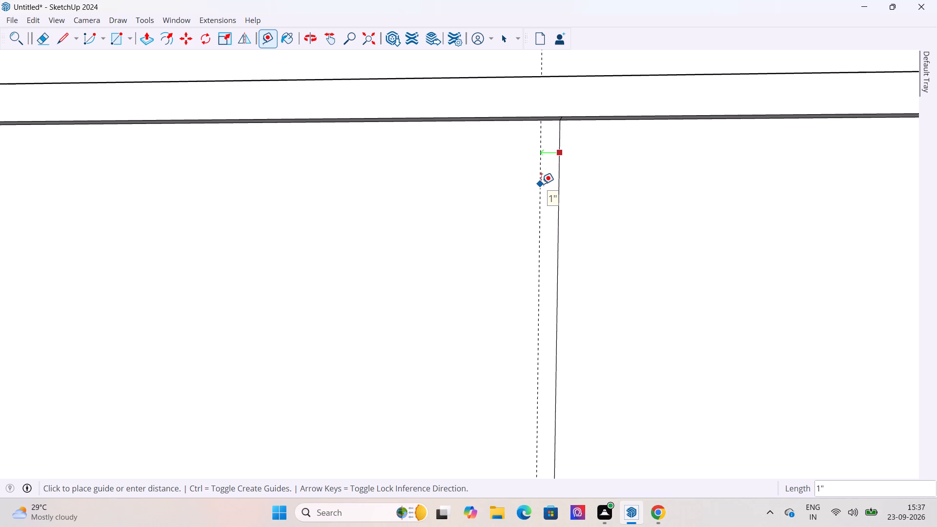
type("2\"")
key("Return")
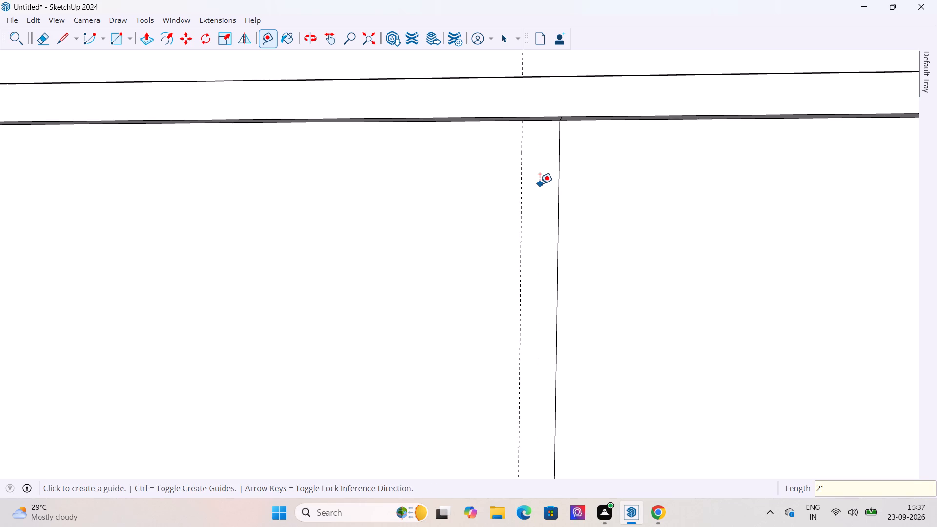
Draw a 4' vertical line along the guide beside the middle divider of the barred-window base units.
key("l")
middle_click_drag(540, 178, 535, 130)
scroll(530, 134, "up", 5)
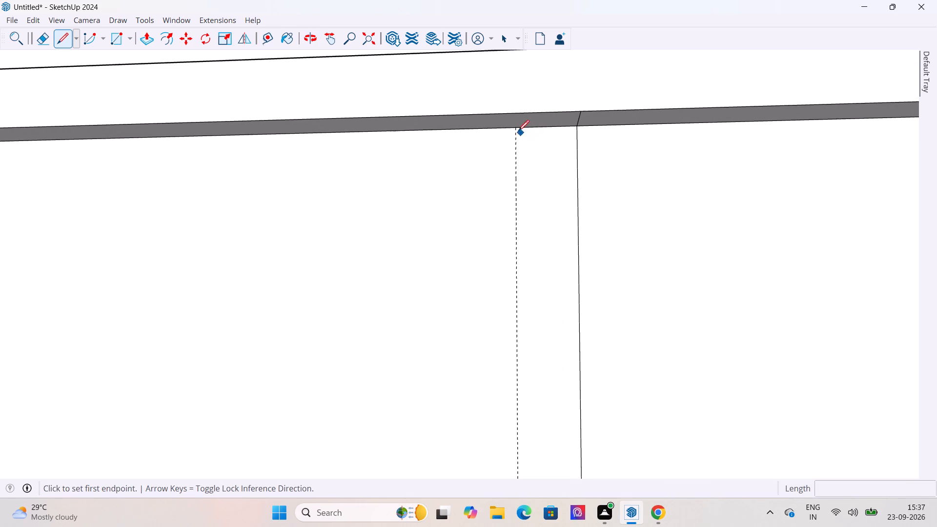
left_click(515, 127)
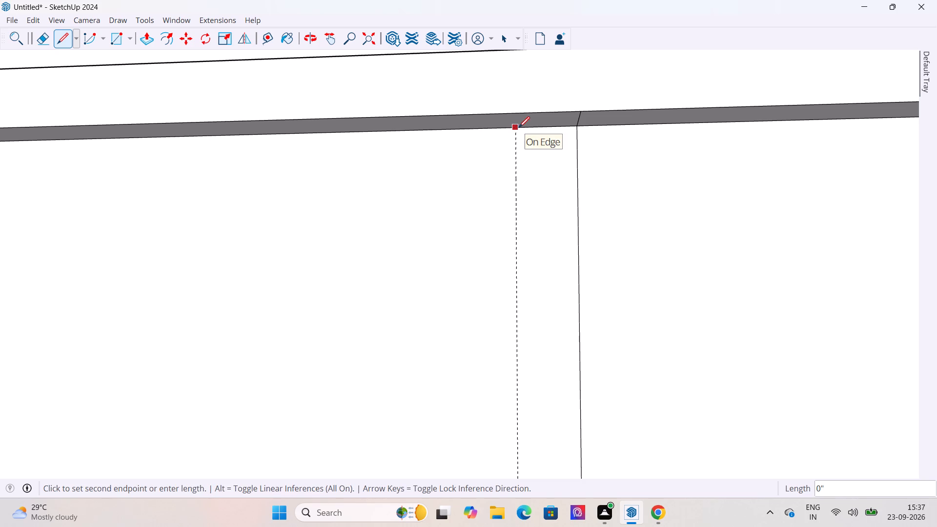
key("Escape")
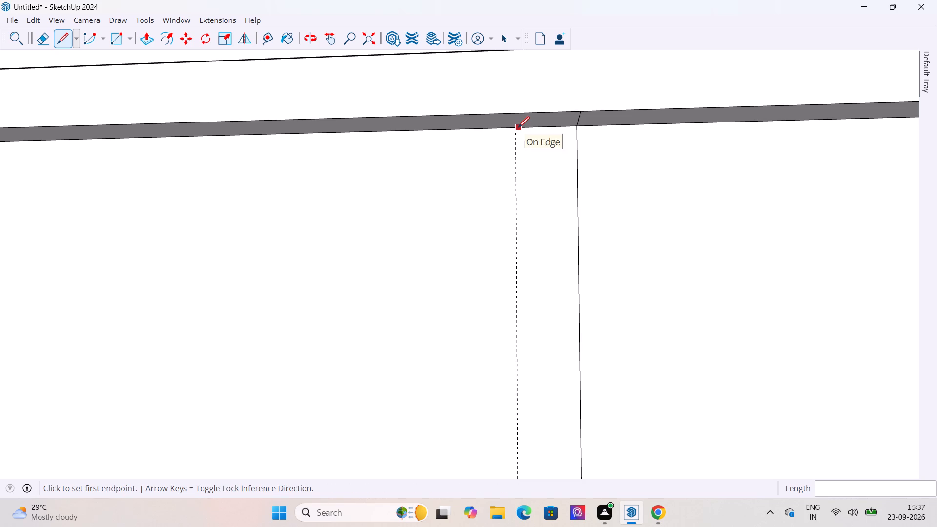
left_click(515, 129)
scroll(483, 252, "down", 7)
scroll(401, 270, "down", 7)
scroll(454, 86, "down", 6)
scroll(446, 134, "down", 7)
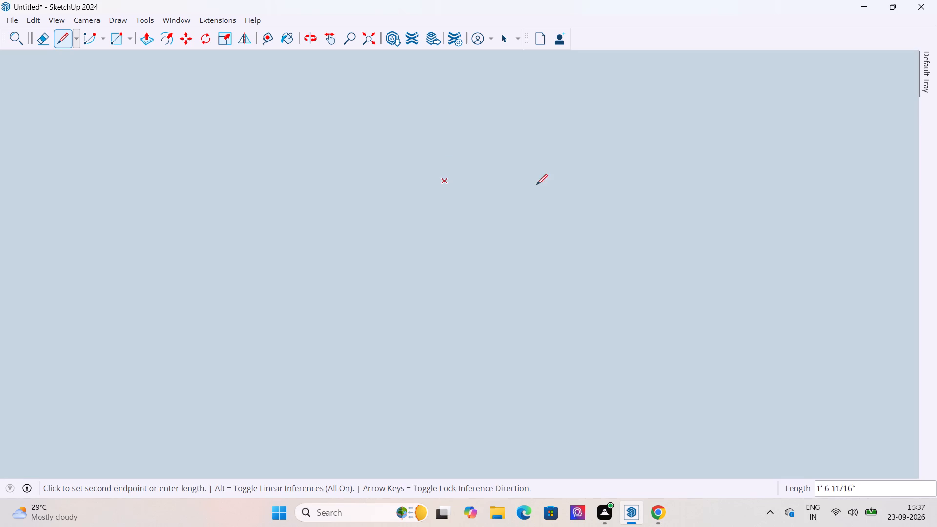
middle_click_drag(536, 184, 376, 215)
scroll(373, 215, "down", 20)
scroll(373, 215, "down", 17)
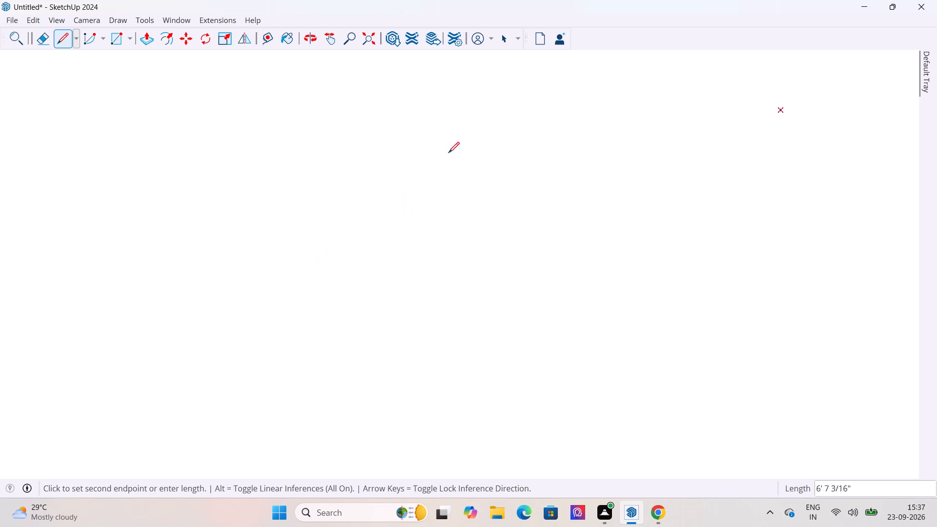
scroll(448, 153, "down", 20)
scroll(448, 153, "down", 8)
scroll(482, 203, "up", 14)
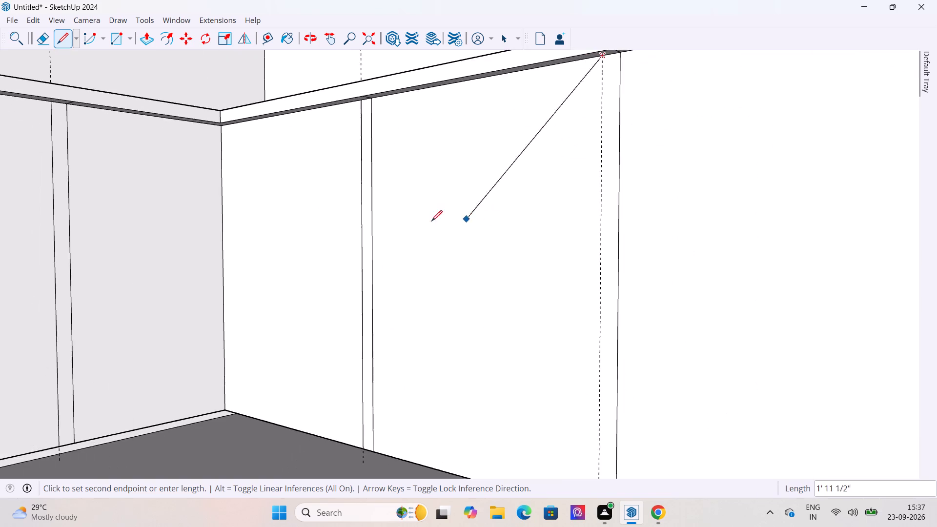
scroll(418, 222, "down", 7)
scroll(546, 339, "up", 13)
left_click(440, 410)
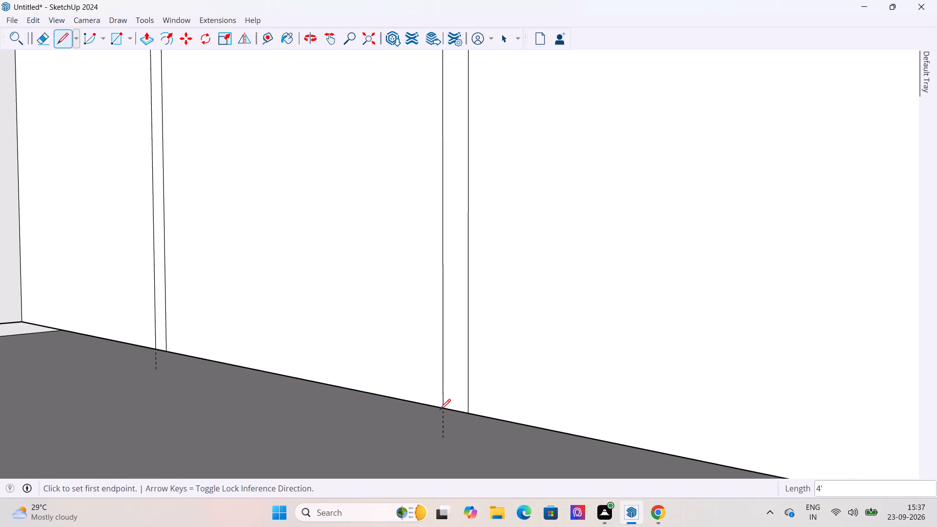
Draw a vertical line about 3' 11 1/4" long along the guide beside the divider nearest the open end of the barred-window base units.
scroll(207, 369, "down", 15)
middle_click_drag(367, 305, 468, 298)
scroll(470, 300, "up", 7)
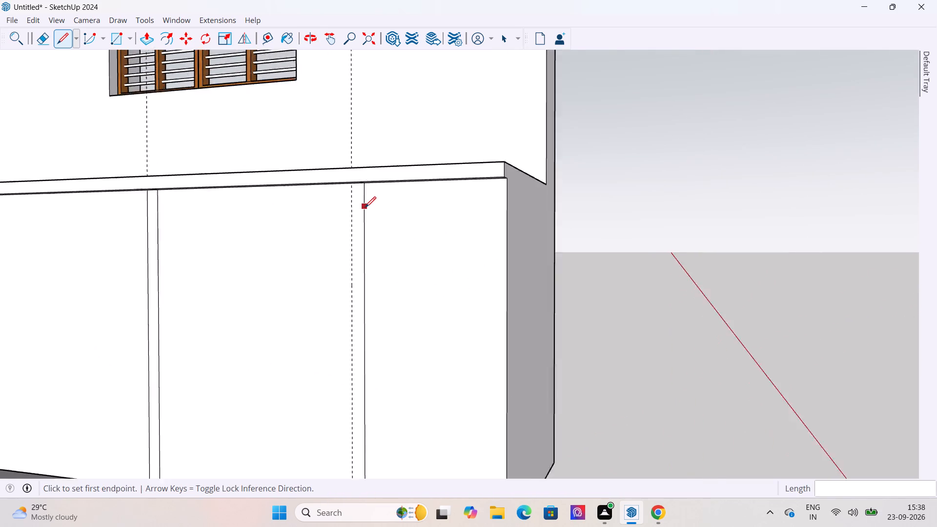
scroll(365, 207, "up", 20)
scroll(365, 207, "up", 2)
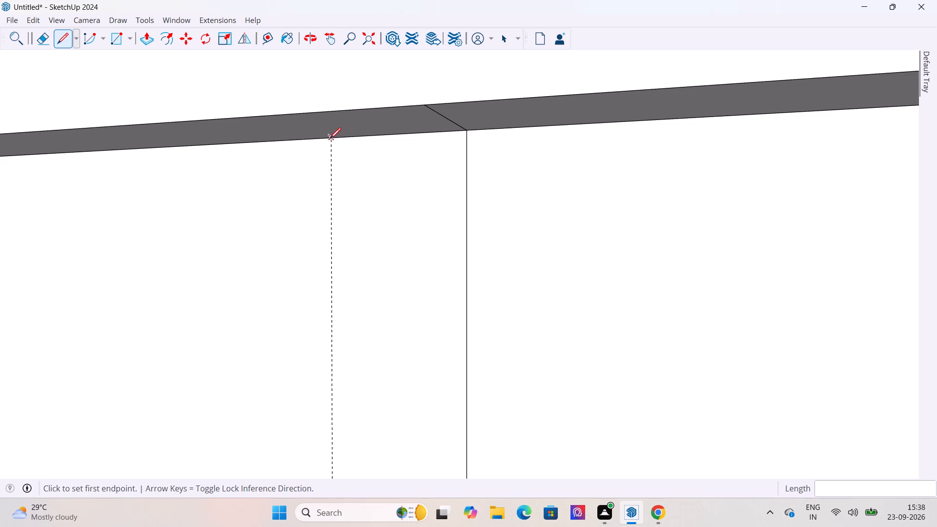
left_click_drag(330, 139, 330, 147)
scroll(295, 327, "down", 20)
scroll(295, 327, "down", 7)
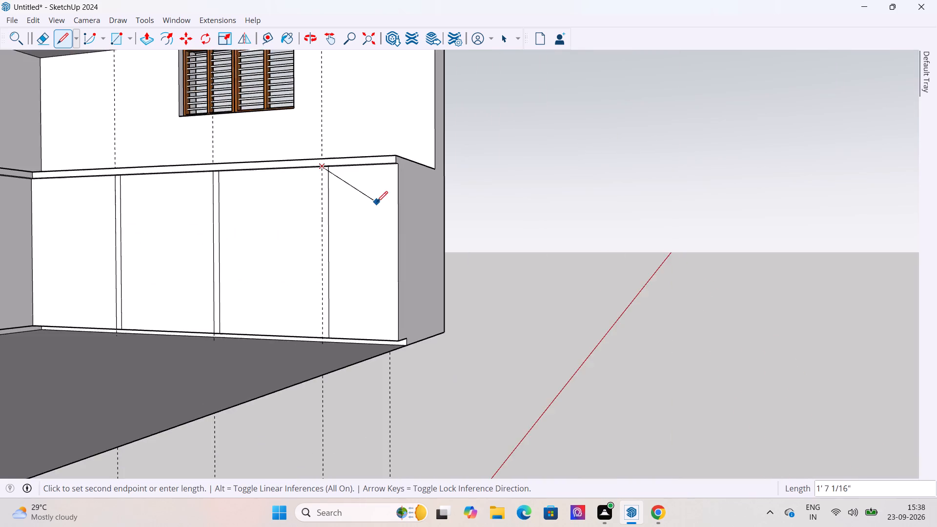
middle_click_drag(369, 208, 325, 229)
scroll(325, 229, "up", 9)
scroll(332, 237, "down", 6)
scroll(298, 331, "up", 6)
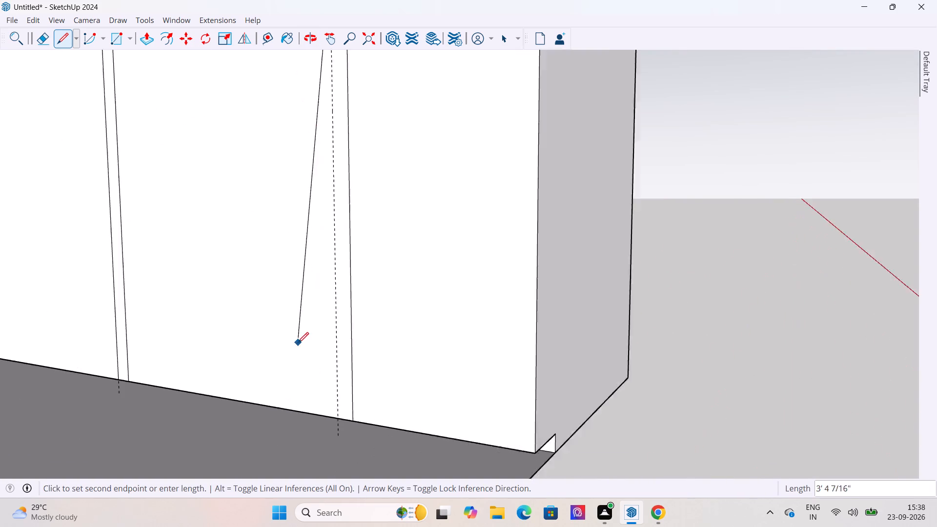
scroll(298, 343, "up", 2)
scroll(270, 175, "down", 6)
scroll(292, 256, "up", 11)
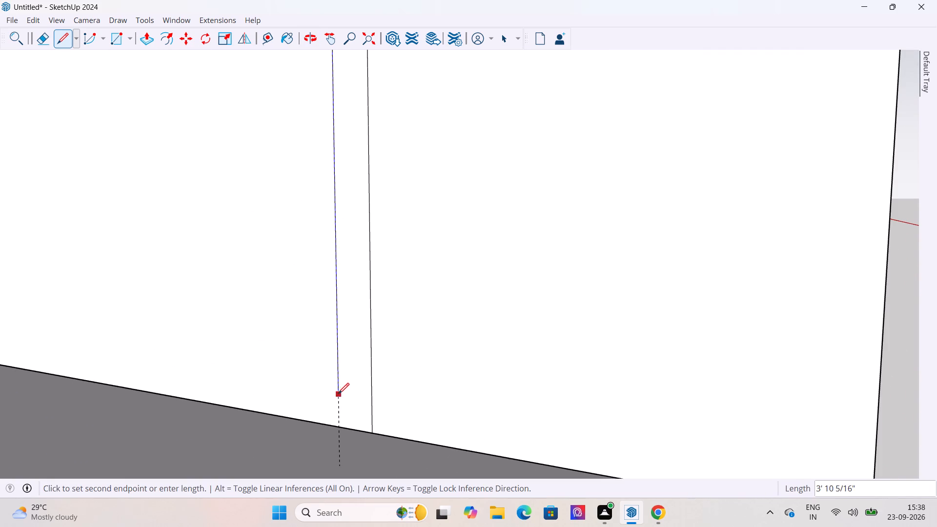
scroll(293, 142, "down", 7)
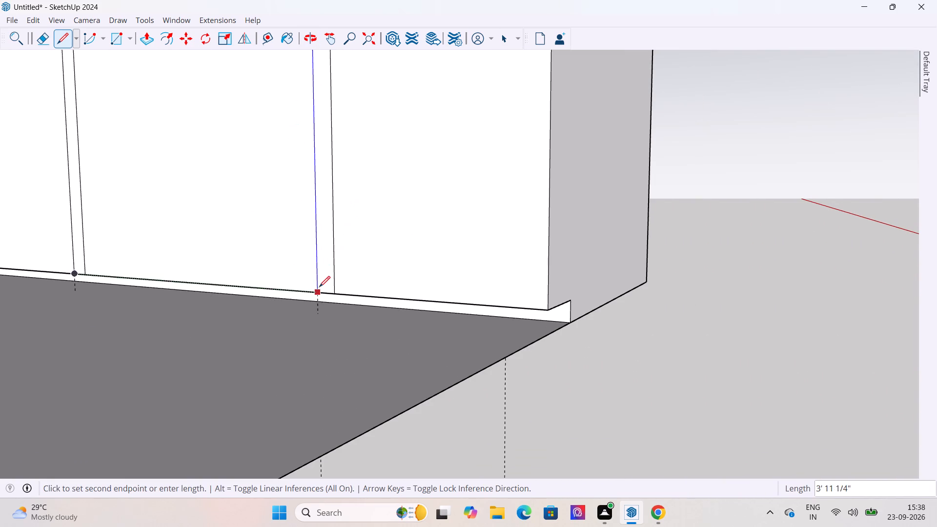
left_click(319, 289)
scroll(423, 223, "down", 7)
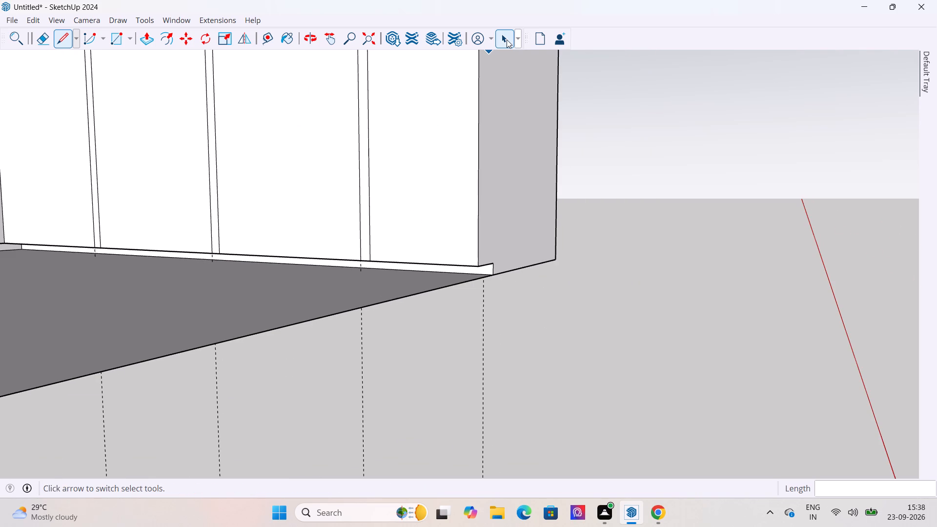
Delete all guides from the model.
left_click_drag(507, 40, 506, 48)
scroll(449, 216, "down", 8)
middle_click_drag(650, 170, 449, 223)
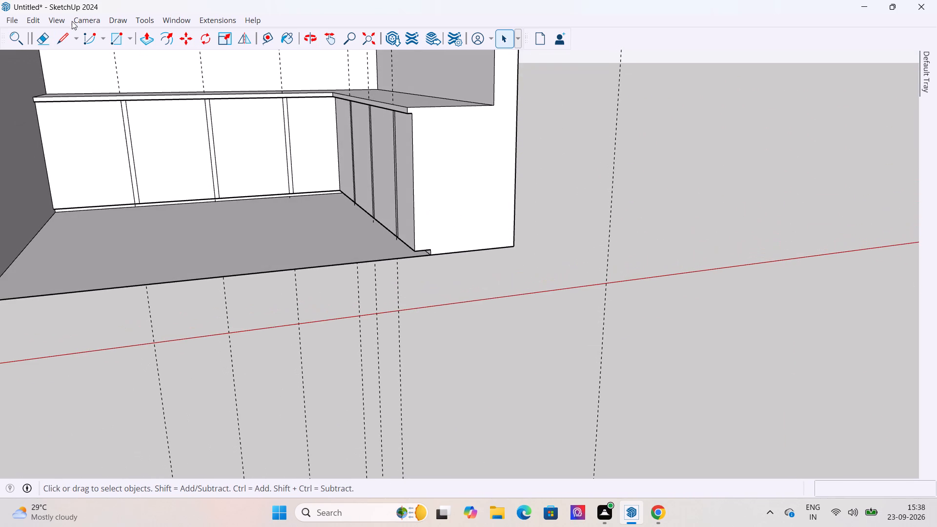
left_click(34, 14)
left_click(35, 17)
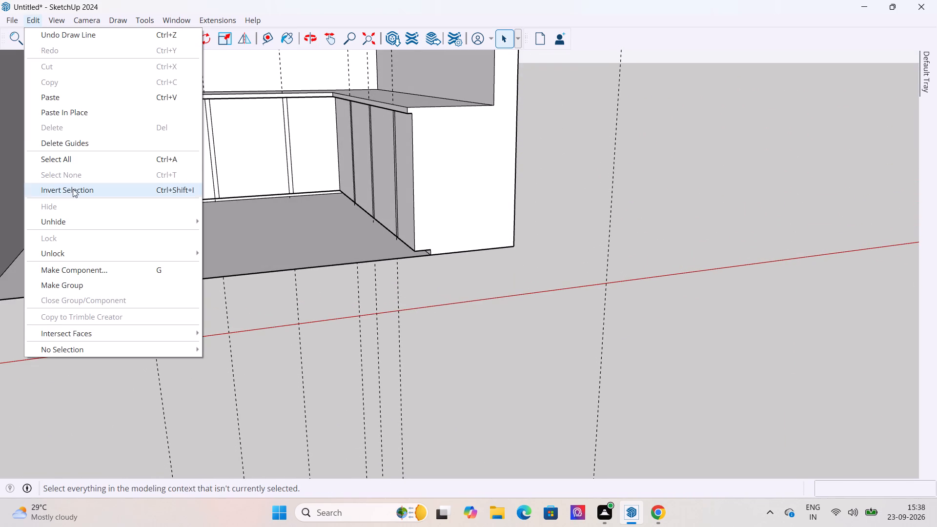
left_click(80, 144)
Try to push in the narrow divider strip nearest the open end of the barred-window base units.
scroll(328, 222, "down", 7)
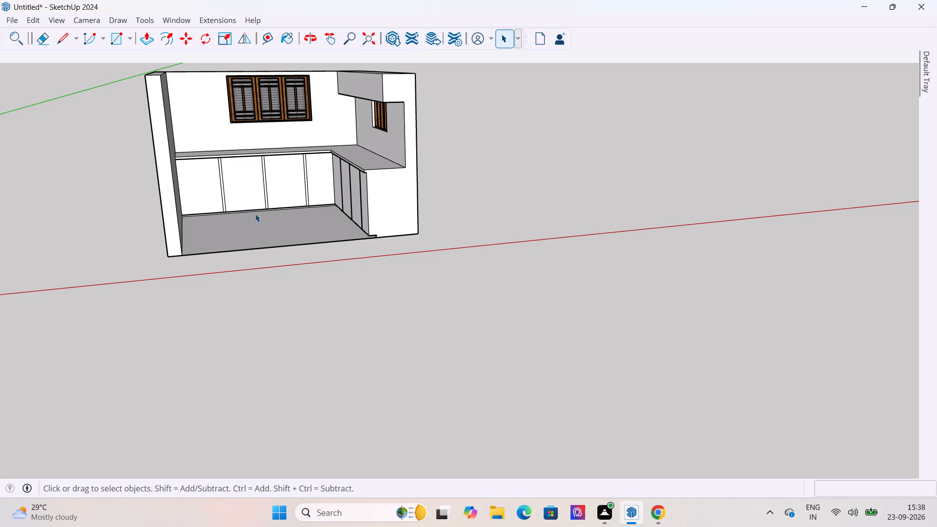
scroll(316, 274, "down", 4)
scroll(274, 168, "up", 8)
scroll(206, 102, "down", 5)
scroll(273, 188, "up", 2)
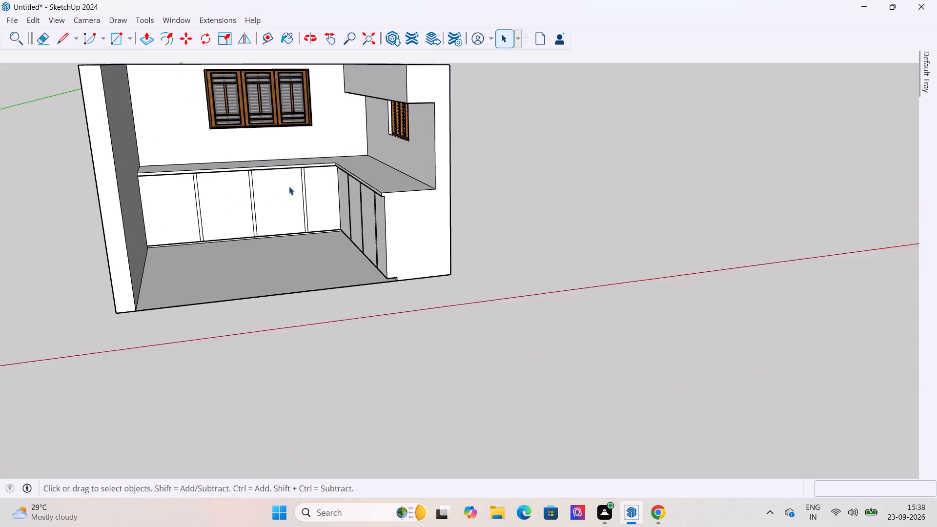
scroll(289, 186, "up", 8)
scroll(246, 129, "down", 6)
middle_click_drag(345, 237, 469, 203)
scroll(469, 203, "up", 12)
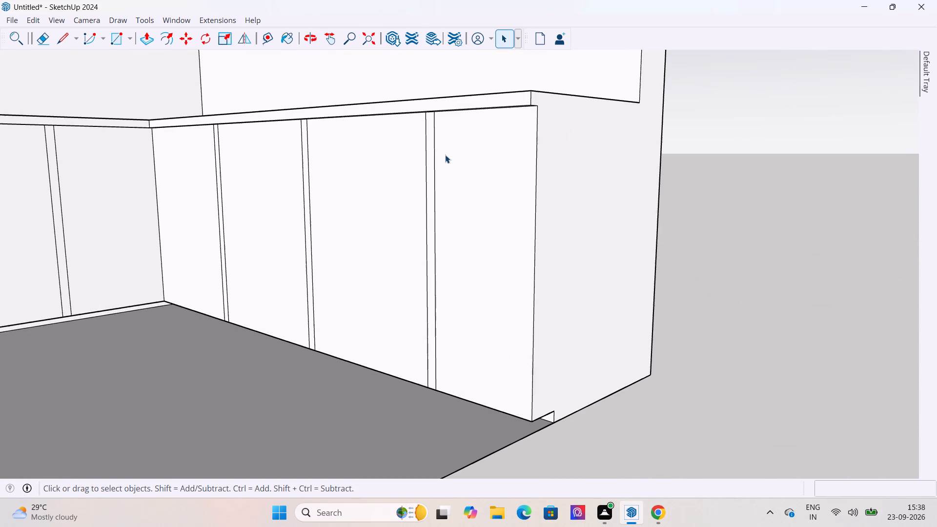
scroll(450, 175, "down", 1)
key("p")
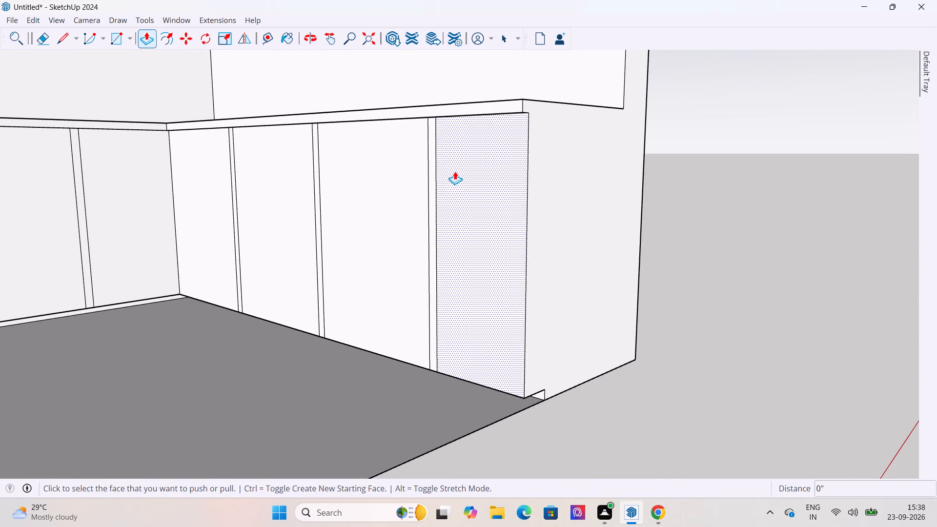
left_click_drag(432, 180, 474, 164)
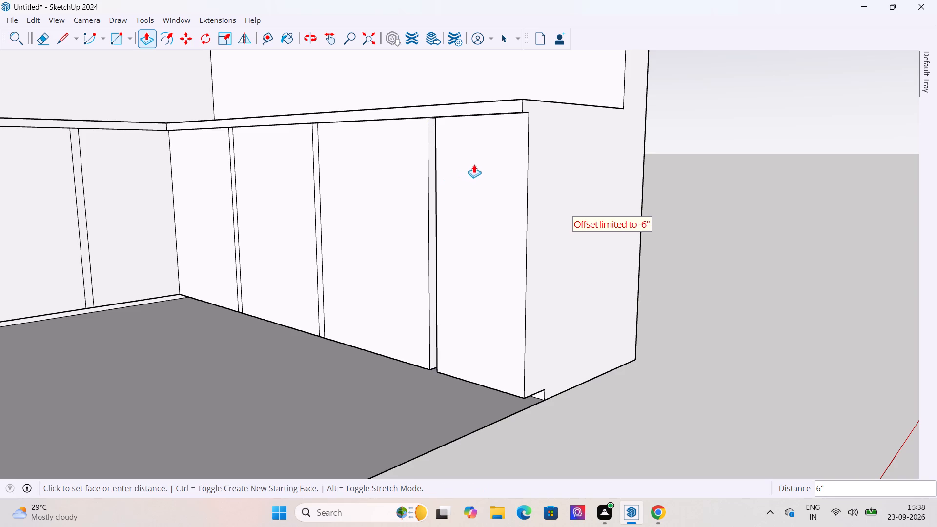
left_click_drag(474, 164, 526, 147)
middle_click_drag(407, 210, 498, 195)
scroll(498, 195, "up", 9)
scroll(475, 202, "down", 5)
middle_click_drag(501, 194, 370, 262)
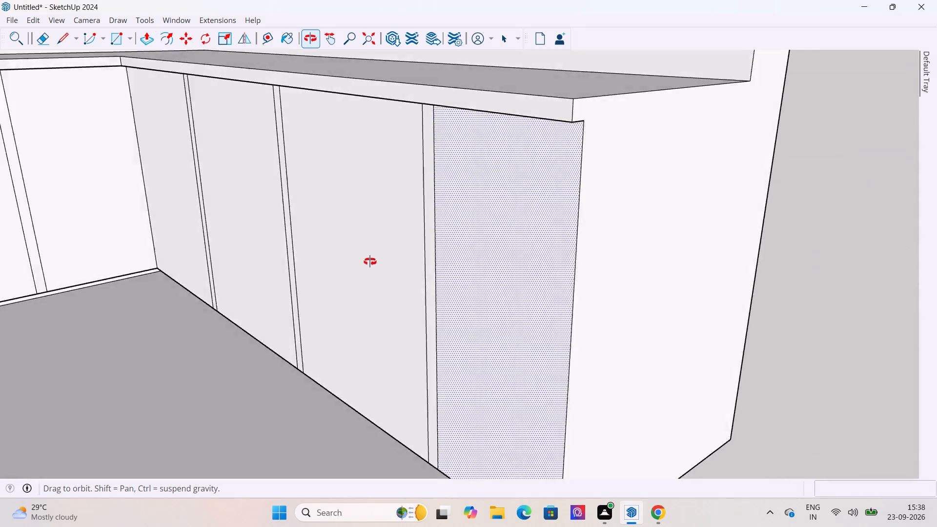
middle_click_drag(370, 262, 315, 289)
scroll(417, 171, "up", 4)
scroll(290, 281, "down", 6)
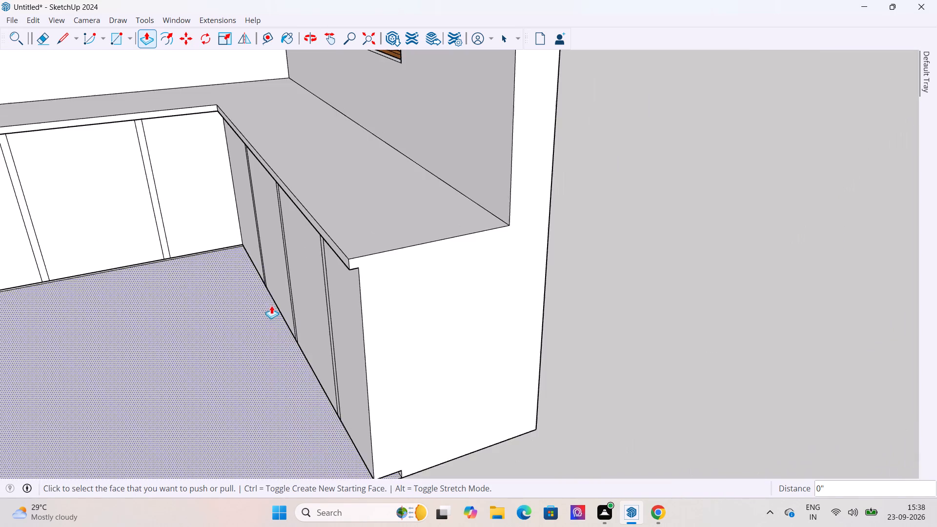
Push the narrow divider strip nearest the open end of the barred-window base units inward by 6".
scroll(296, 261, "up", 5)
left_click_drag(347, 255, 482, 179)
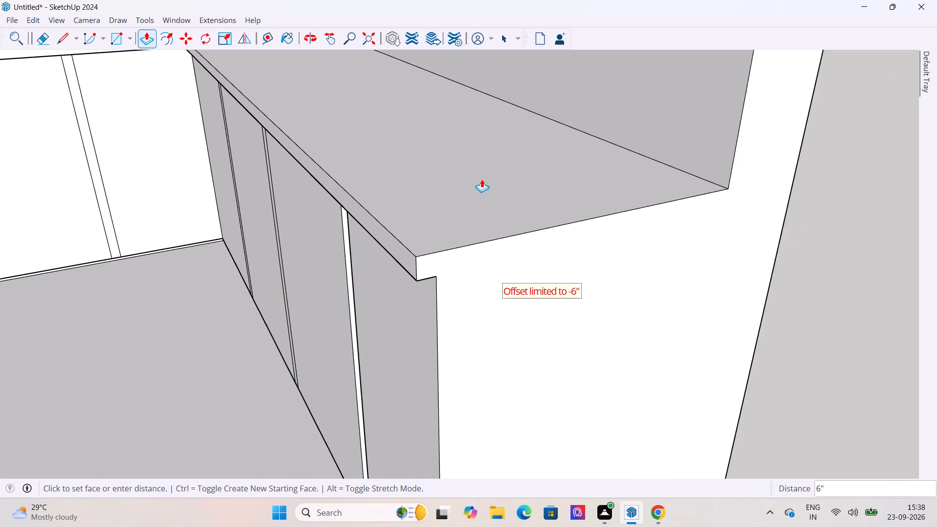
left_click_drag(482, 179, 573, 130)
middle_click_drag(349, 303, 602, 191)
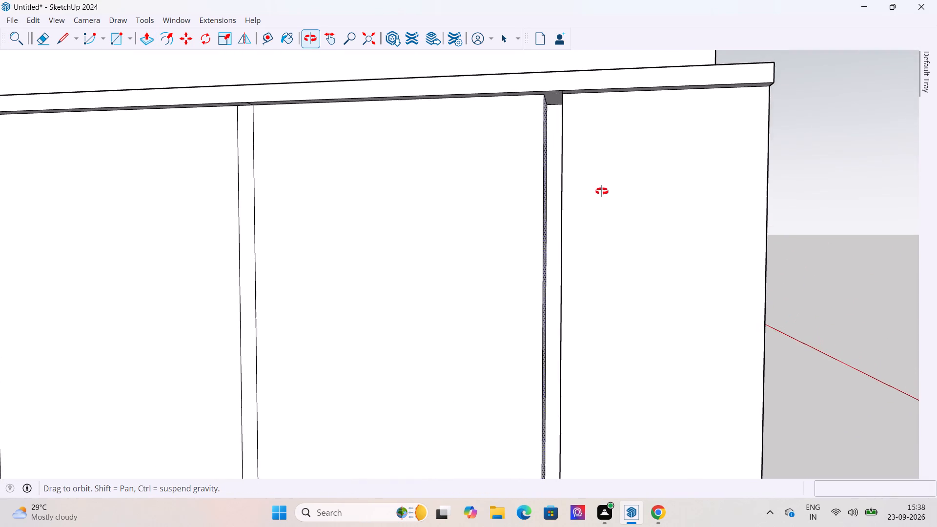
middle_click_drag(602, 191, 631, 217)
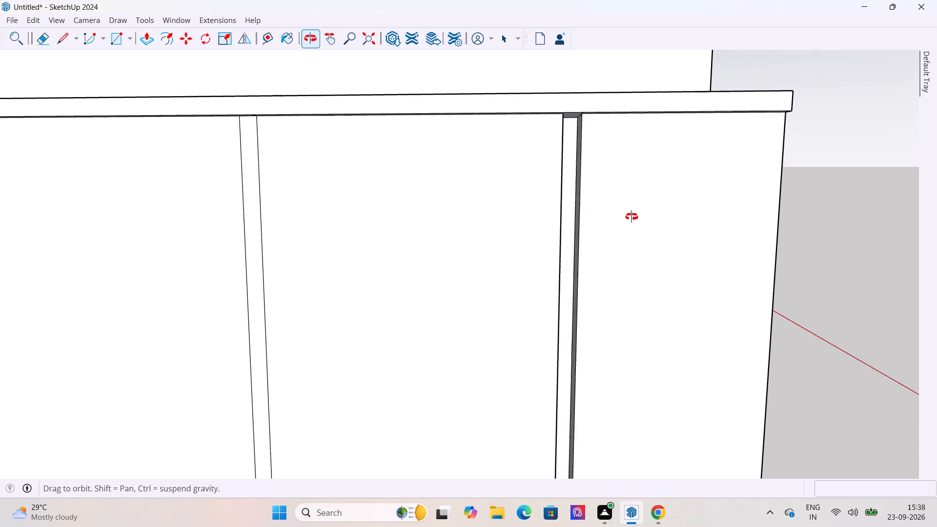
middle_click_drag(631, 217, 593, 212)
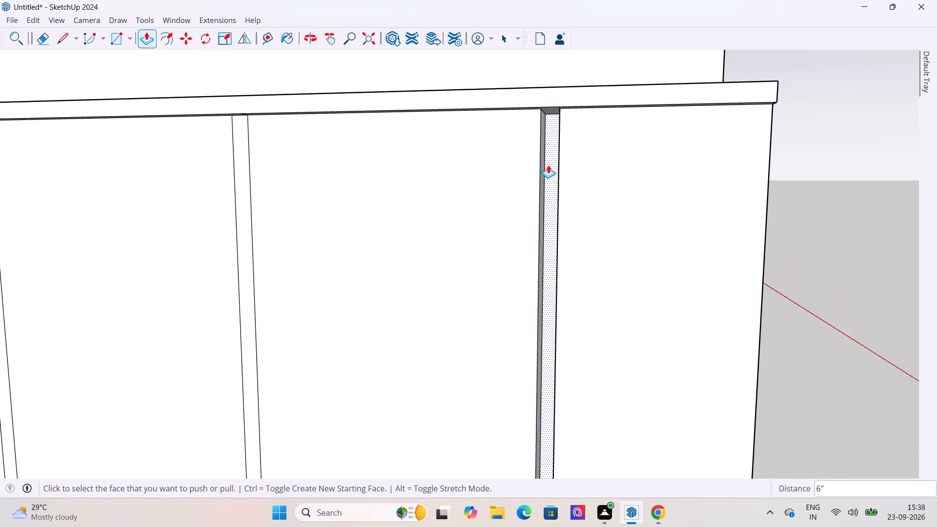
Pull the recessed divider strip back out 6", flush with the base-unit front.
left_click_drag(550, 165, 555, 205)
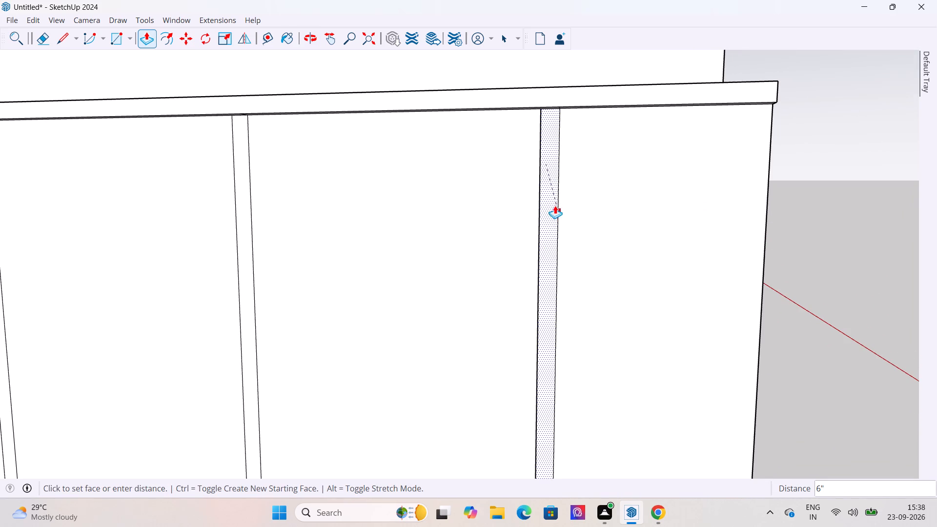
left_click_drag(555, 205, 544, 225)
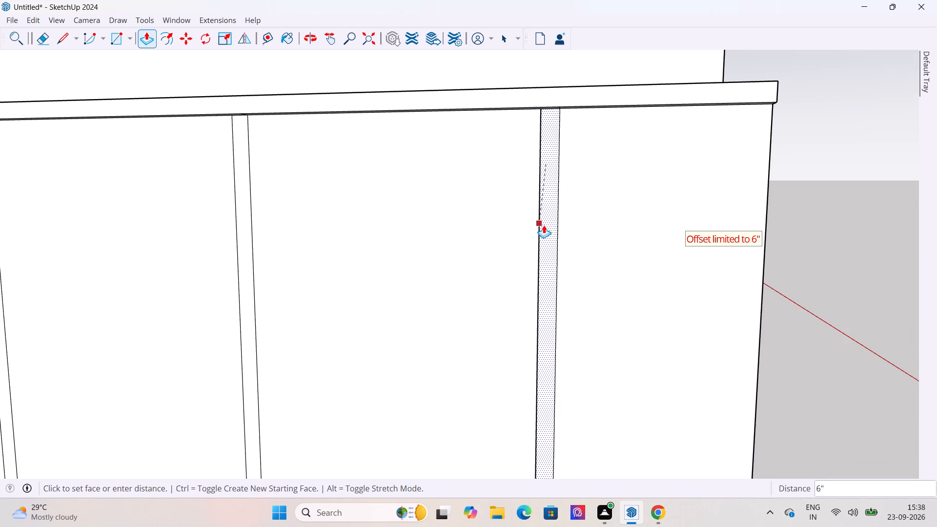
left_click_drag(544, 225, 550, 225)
Push the divider strip nearest the open end of the barred-window base units inward by 6" again.
middle_click_drag(552, 235, 312, 331)
scroll(312, 331, "down", 6)
scroll(401, 322, "up", 5)
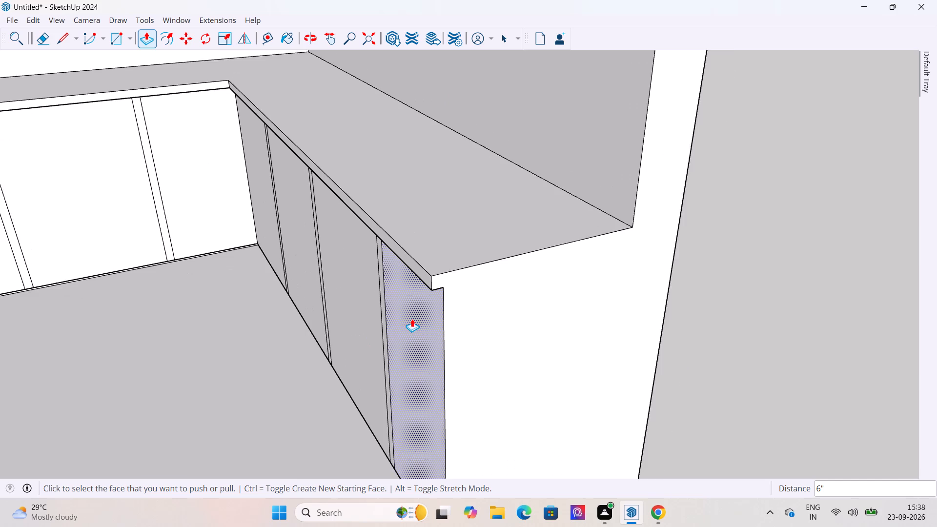
left_click_drag(377, 264, 547, 163)
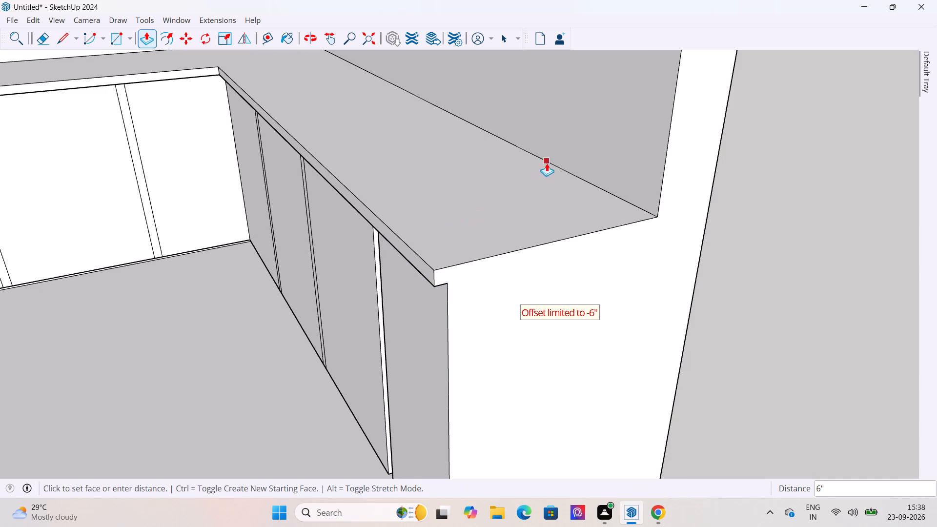
left_click_drag(547, 163, 549, 162)
Push the middle divider strip of the barred-window base units inward by 6".
middle_click_drag(260, 357, 277, 393)
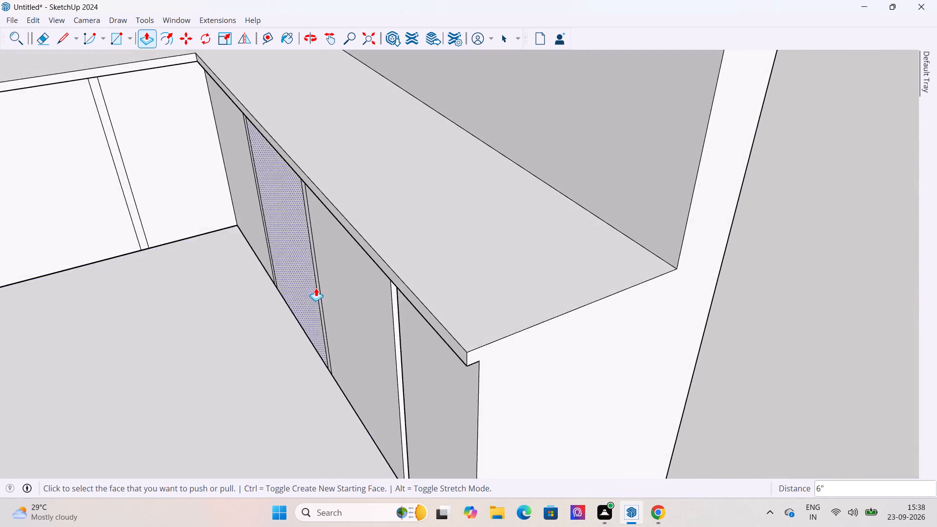
scroll(331, 250, "up", 4)
left_click_drag(288, 157, 435, 85)
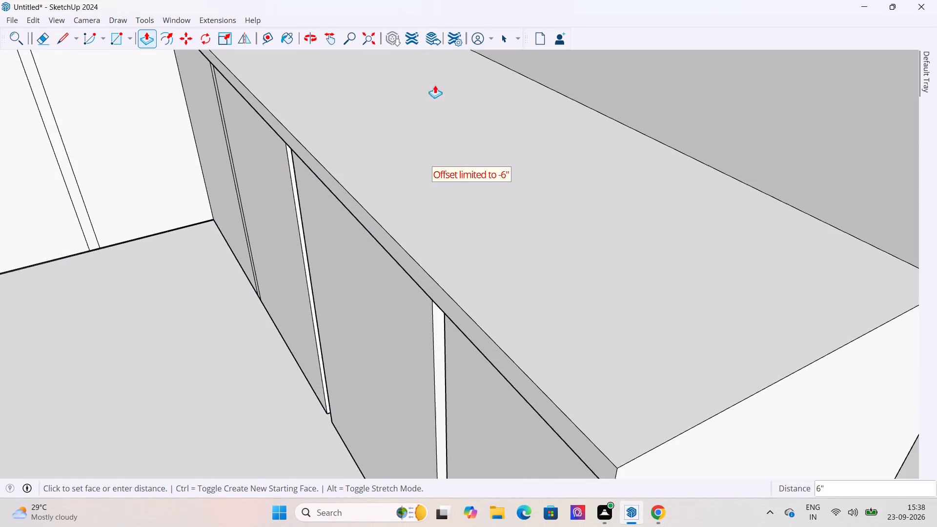
left_click_drag(435, 85, 499, 61)
Push the divider strip nearest the corner on the barred-window base units inward by 6".
middle_click_drag(311, 340, 475, 397)
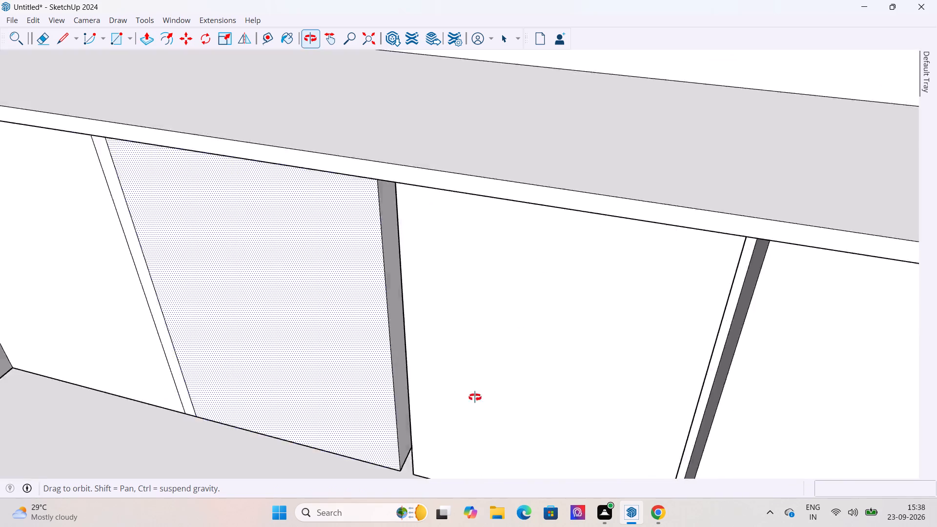
middle_click_drag(475, 397, 453, 412)
scroll(384, 413, "down", 6)
middle_click_drag(369, 360, 288, 304)
scroll(288, 304, "up", 4)
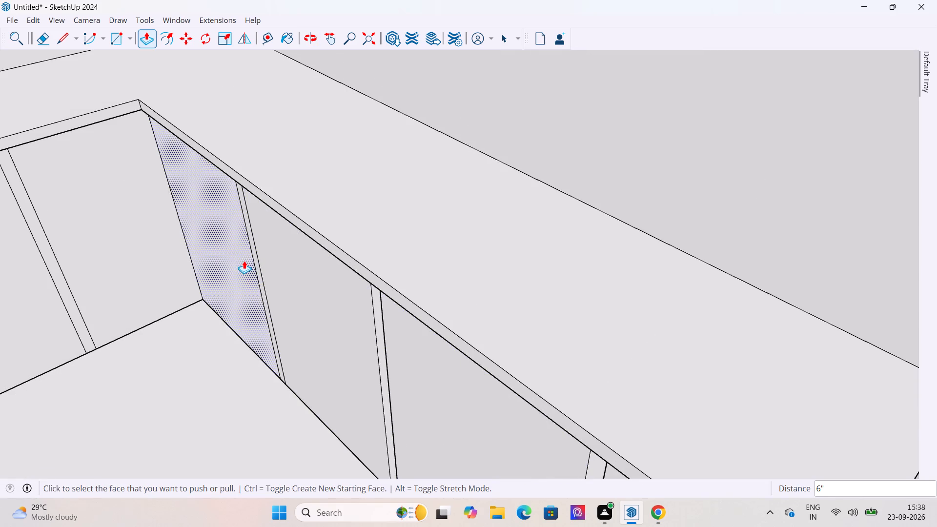
left_click_drag(253, 251, 393, 121)
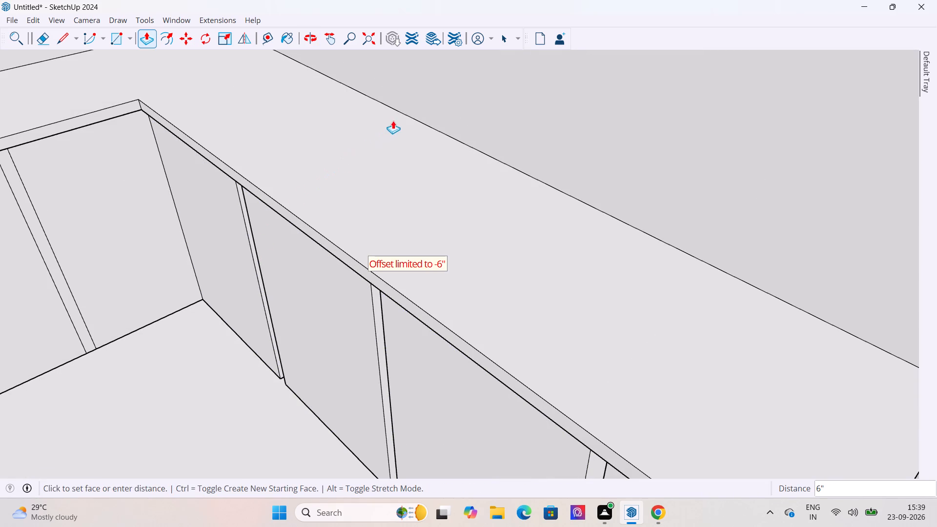
left_click_drag(393, 121, 401, 112)
Push the divider strip nearest the corner on the three-panel-window base units inward by 3 1/4".
middle_click_drag(236, 325, 335, 235)
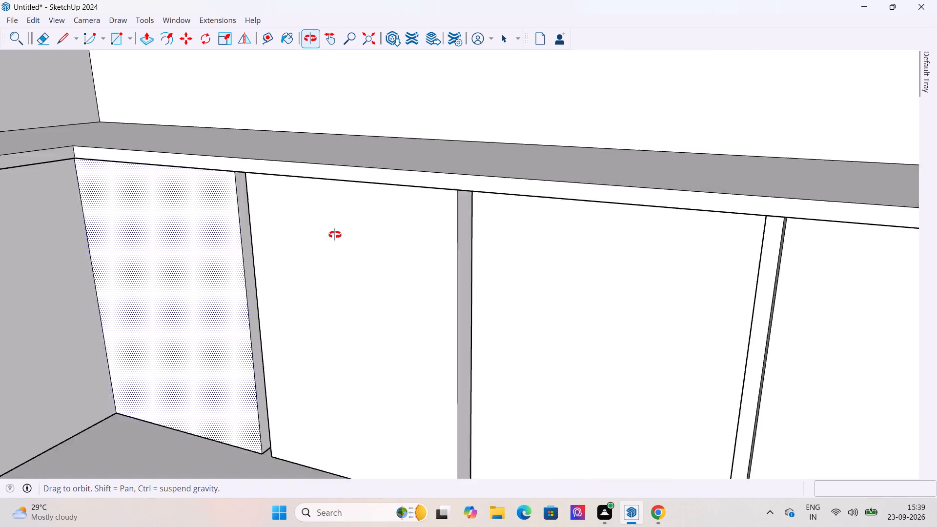
middle_click_drag(335, 235, 219, 261)
scroll(218, 221, "down", 6)
scroll(129, 211, "up", 6)
scroll(263, 229, "down", 6)
middle_click_drag(138, 238, 240, 291)
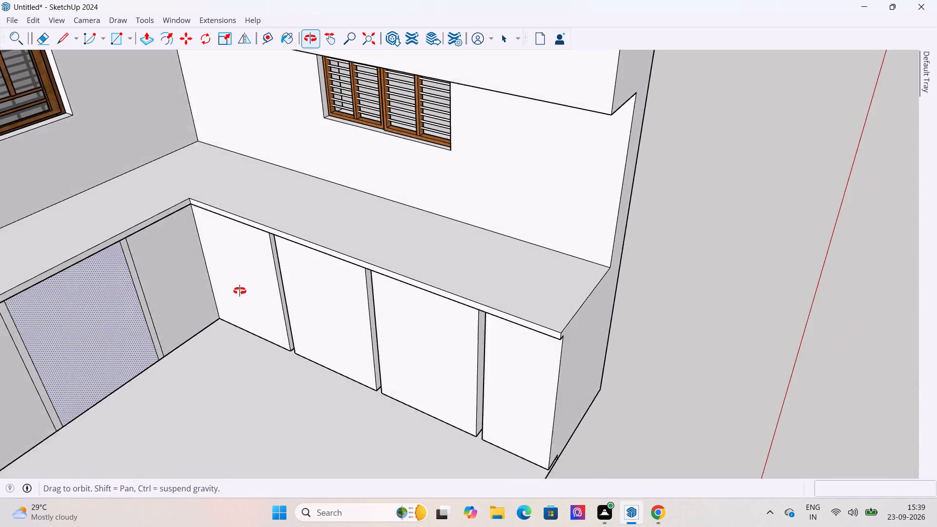
middle_click_drag(240, 291, 244, 290)
scroll(106, 273, "up", 5)
scroll(201, 259, "down", 5)
scroll(126, 223, "up", 5)
scroll(208, 276, "up", 4)
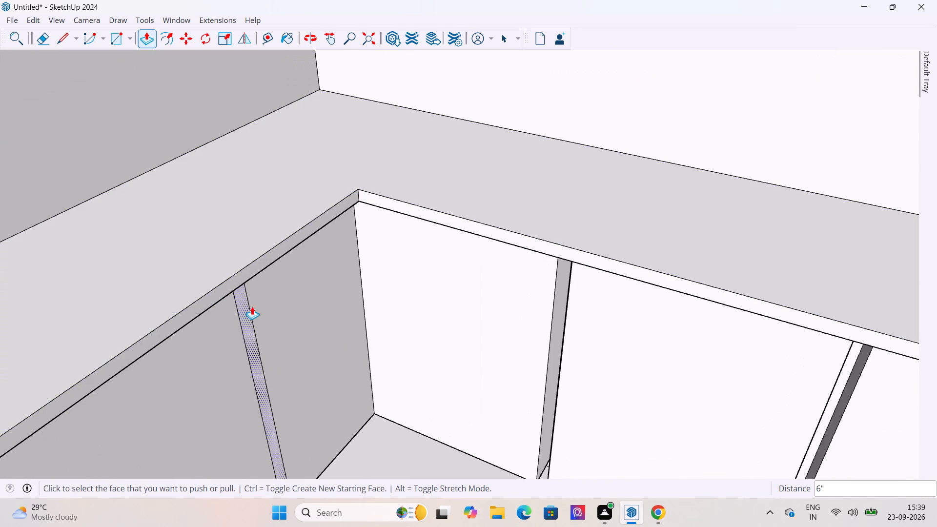
left_click_drag(250, 310, 103, 192)
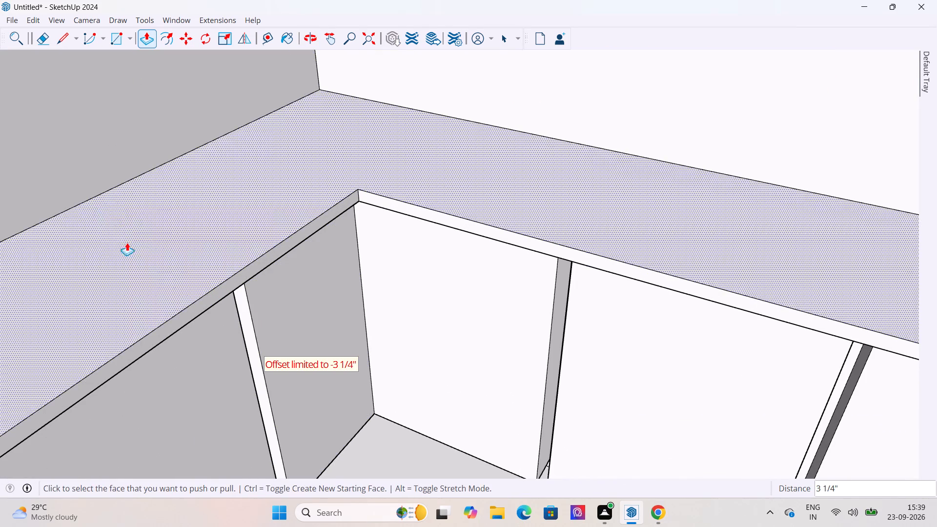
Push the middle divider strip of the three-panel-window base units inward by 3 1/4".
middle_click_drag(275, 323, 301, 264)
scroll(303, 264, "down", 6)
middle_click_drag(371, 284, 170, 276)
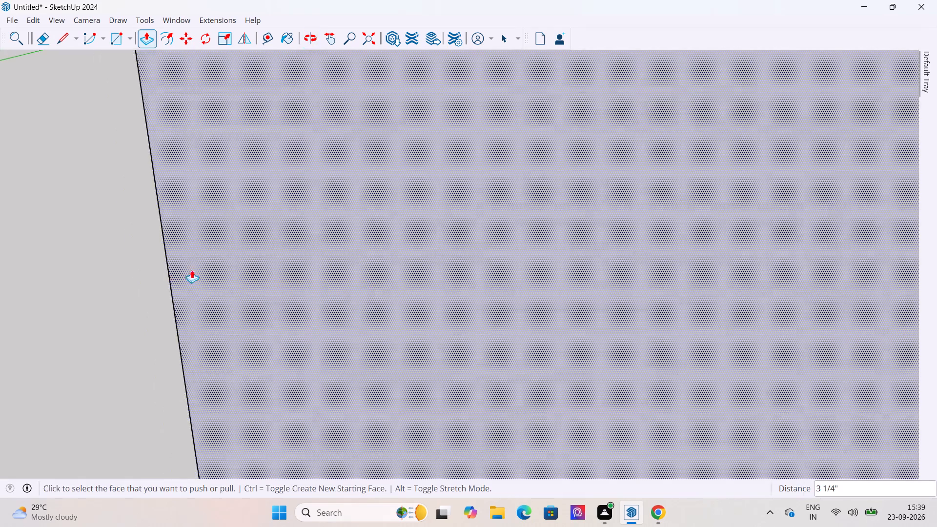
scroll(281, 256, "down", 20)
scroll(281, 256, "down", 12)
scroll(329, 342, "up", 12)
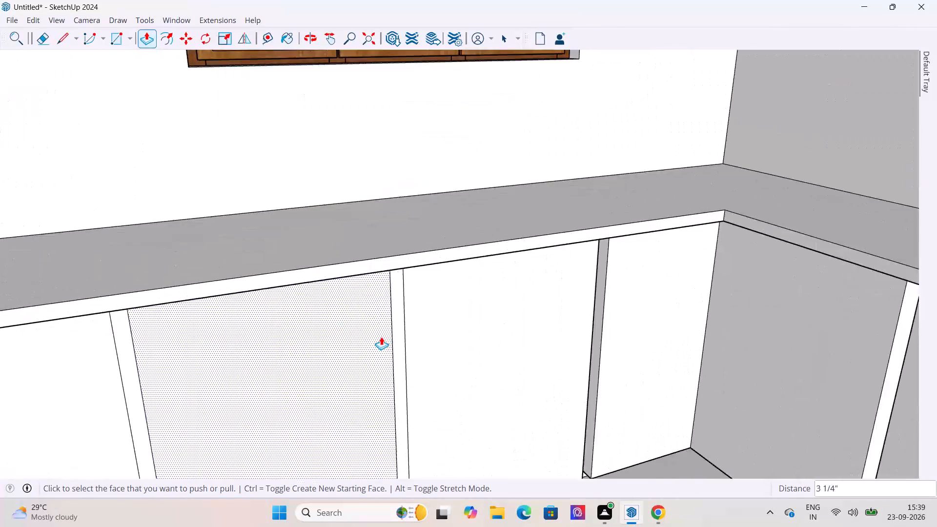
middle_click_drag(381, 338, 460, 395)
left_click_drag(445, 340, 312, 210)
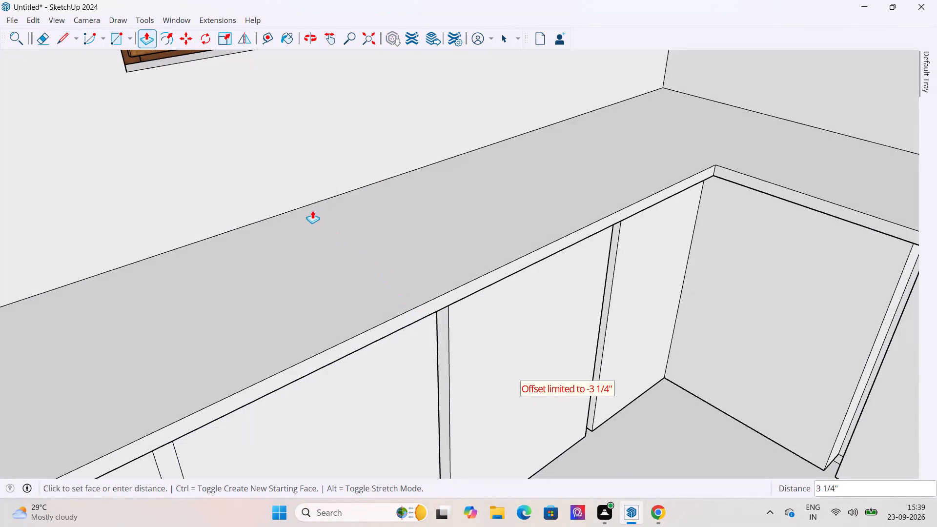
left_click_drag(312, 210, 304, 204)
Push the divider strip farthest from the corner on the three-panel-window base units inward by 3 1/4".
middle_click_drag(500, 411, 219, 401)
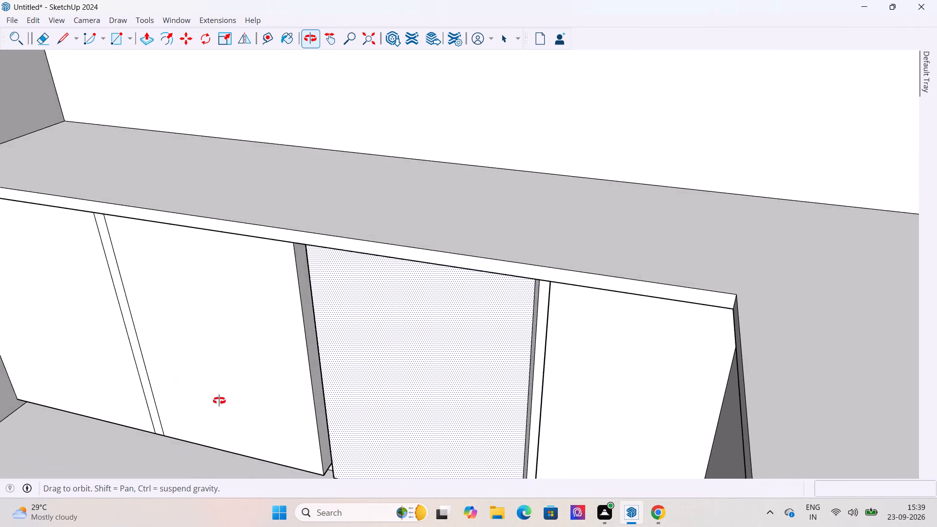
middle_click_drag(219, 401, 342, 402)
scroll(419, 357, "down", 6)
scroll(166, 391, "up", 6)
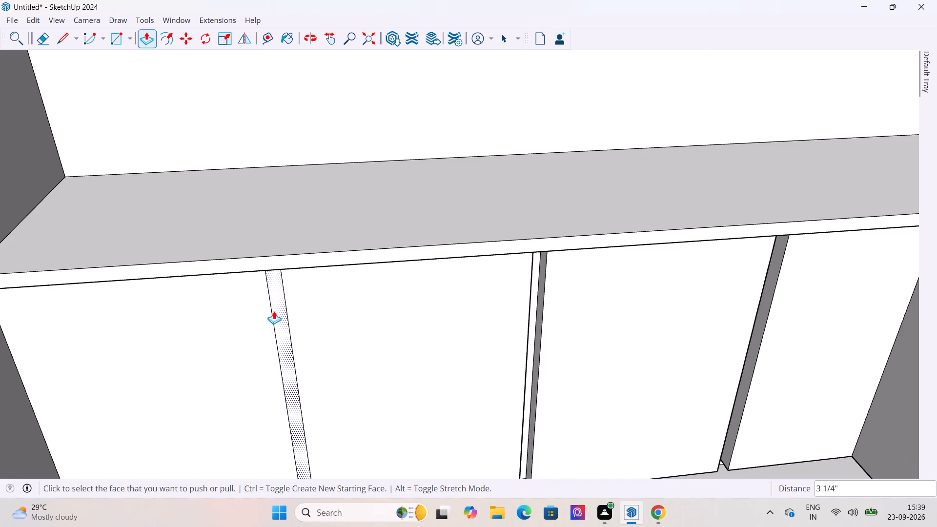
left_click_drag(281, 307, 305, 160)
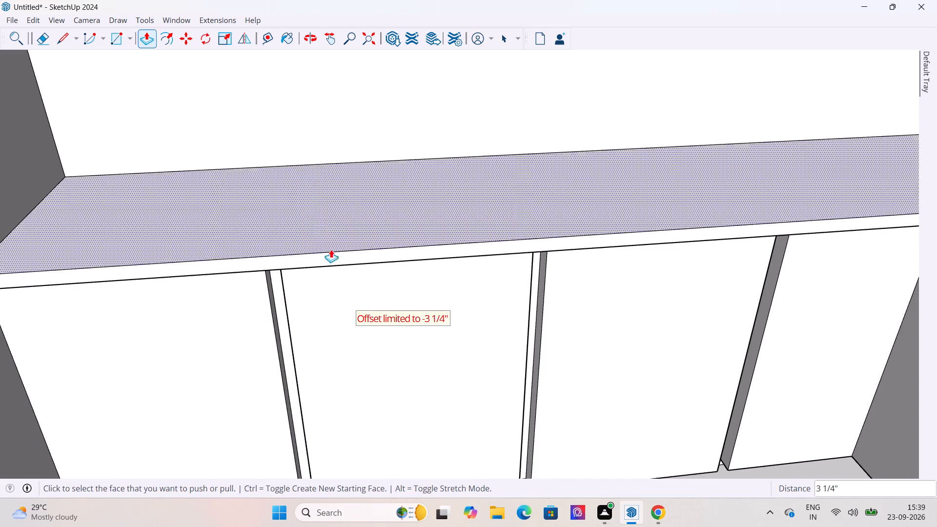
middle_click_drag(353, 313, 256, 332)
scroll(256, 337, "down", 5)
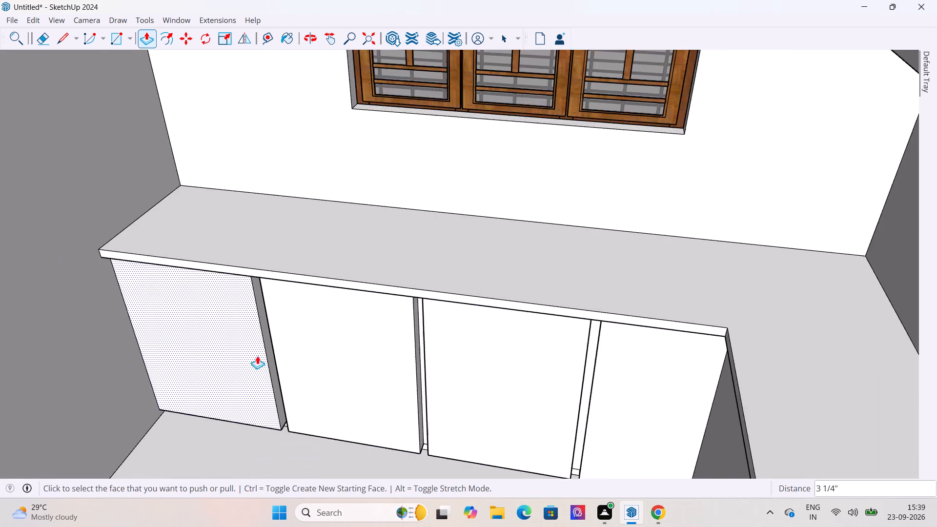
middle_click_drag(257, 355, 424, 264)
left_click(501, 30)
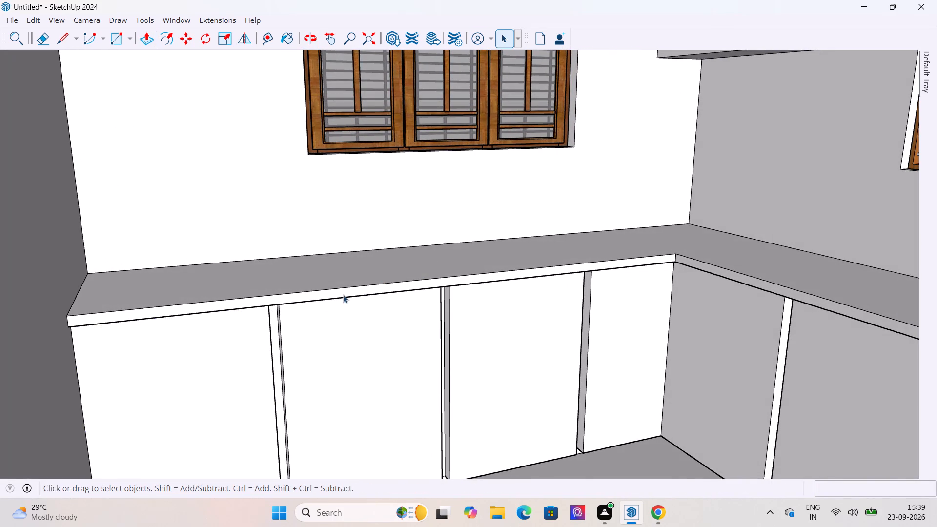
Place a vertical guide on the overhead unit's front, 3' from its edge at the corner wall.
scroll(340, 298, "down", 6)
middle_click_drag(435, 351, 336, 284)
scroll(336, 293, "down", 6)
middle_click_drag(325, 380, 518, 400)
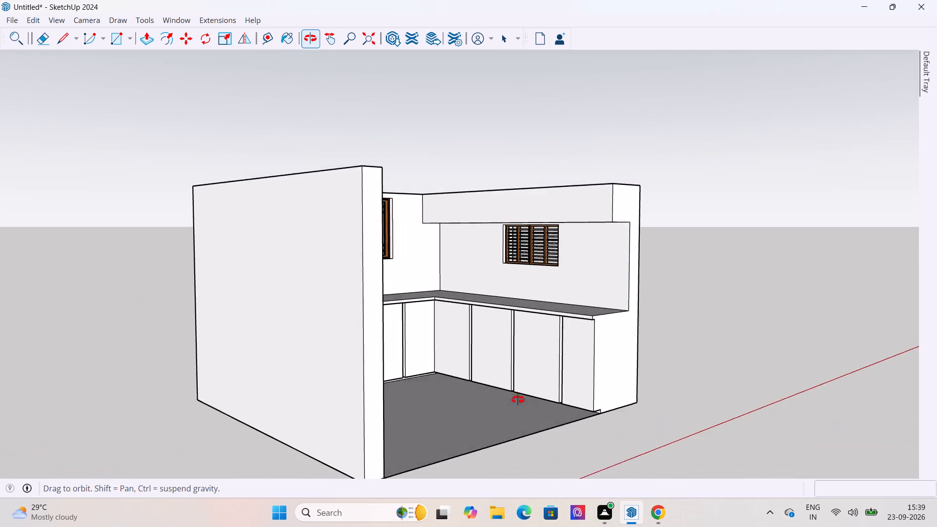
middle_click_drag(518, 400, 538, 421)
scroll(367, 403, "down", 5)
scroll(453, 222, "up", 14)
scroll(382, 295, "down", 6)
middle_click_drag(376, 314, 514, 305)
scroll(514, 305, "up", 1)
scroll(307, 269, "up", 10)
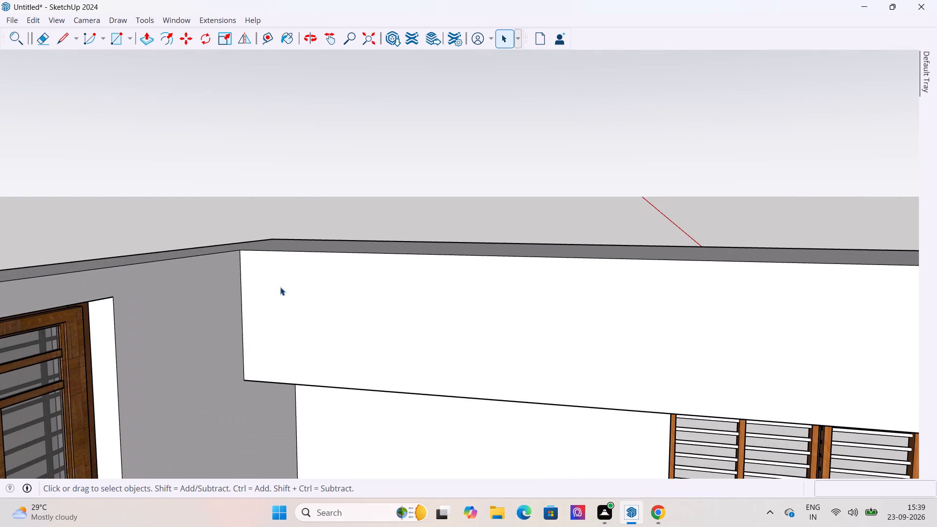
key("t")
left_click(240, 280)
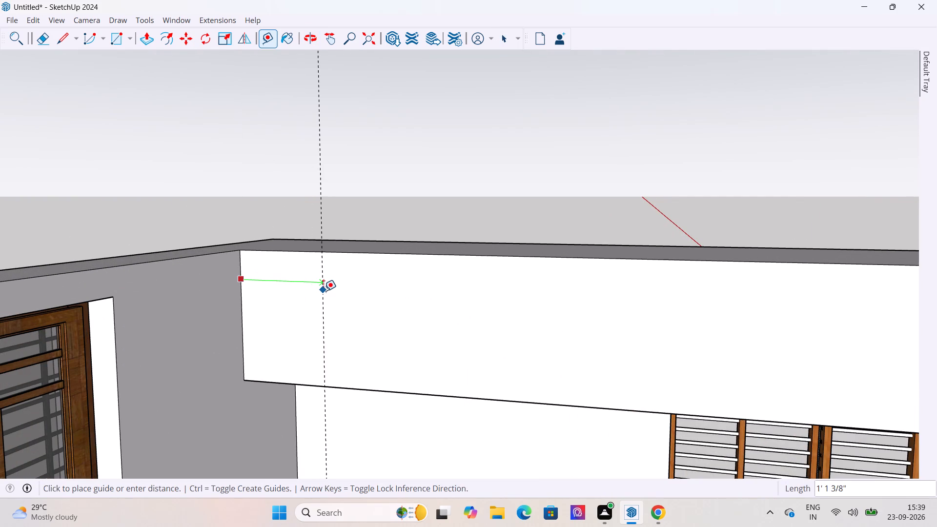
type("3'")
key("Return")
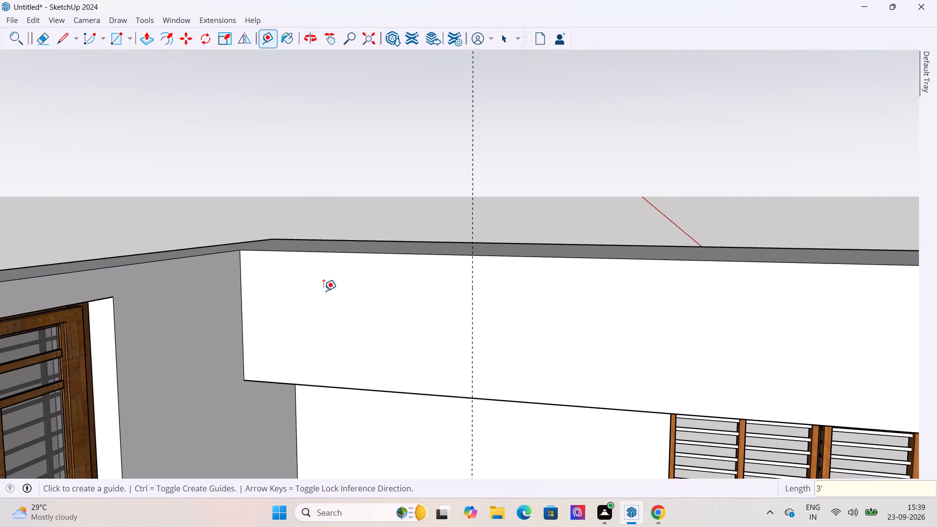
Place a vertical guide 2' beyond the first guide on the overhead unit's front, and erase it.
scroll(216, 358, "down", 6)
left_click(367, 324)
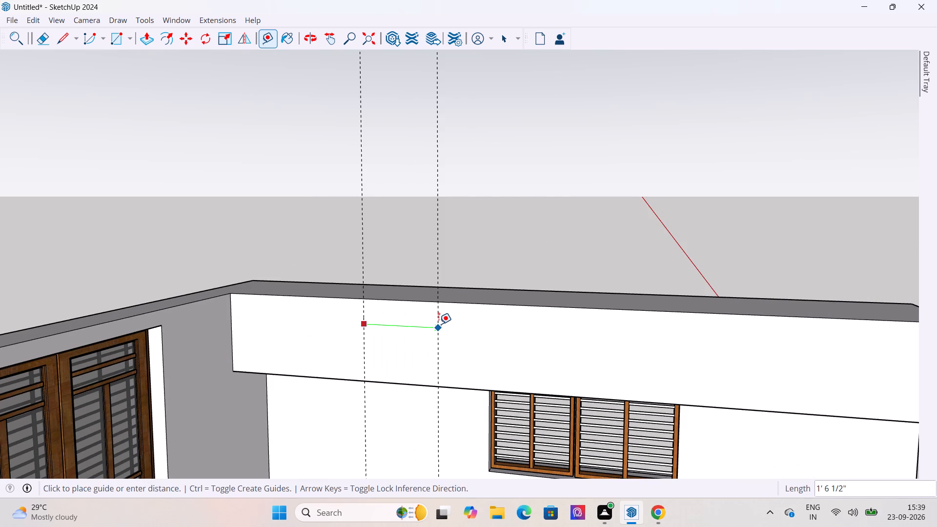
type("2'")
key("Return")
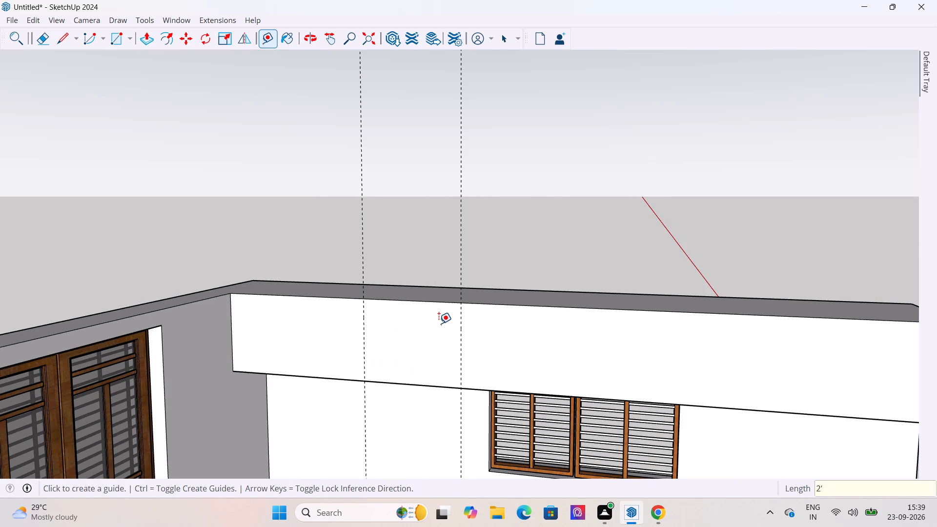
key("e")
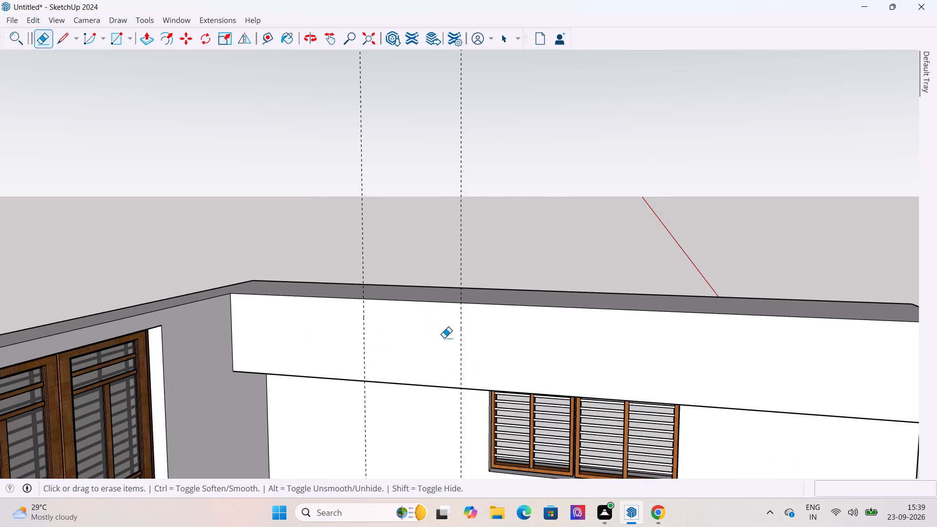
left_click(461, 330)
Place a second vertical guide on the overhead unit's front, 3' beyond the first one.
key("t")
left_click(366, 328)
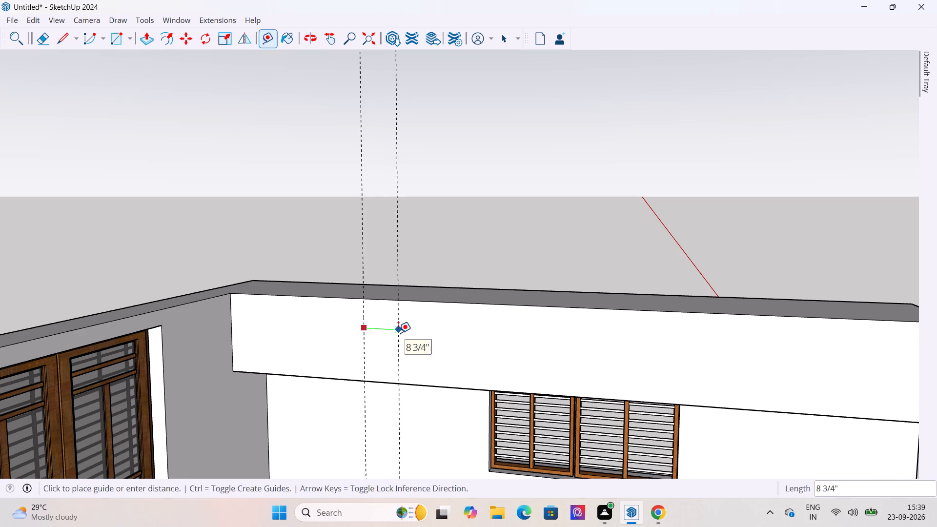
type("3'")
key("Return")
right_click(398, 333)
scroll(280, 390, "down", 1)
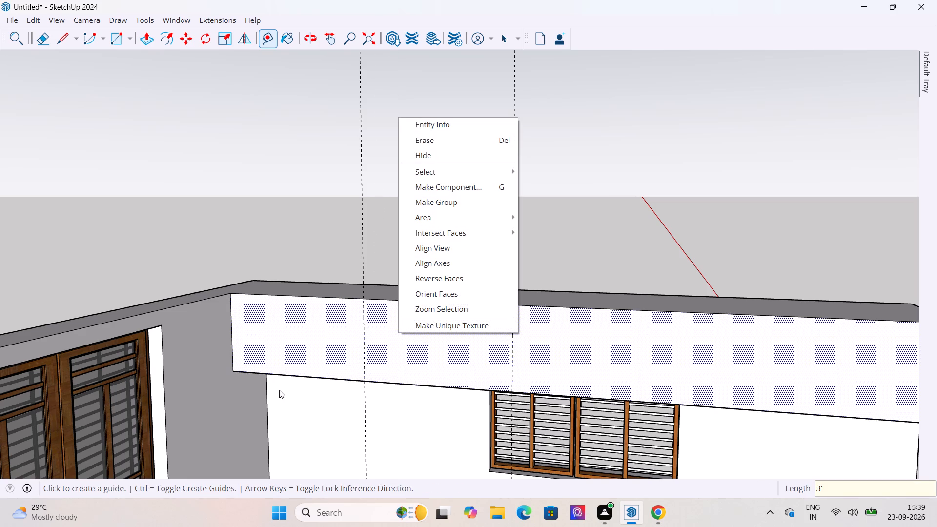
left_click(318, 238)
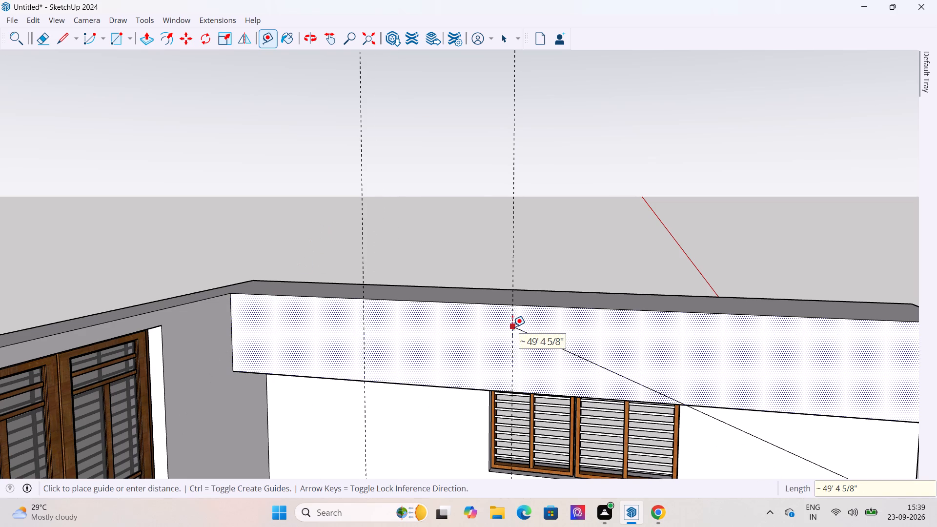
key("Escape")
left_click(509, 325)
key("Escape")
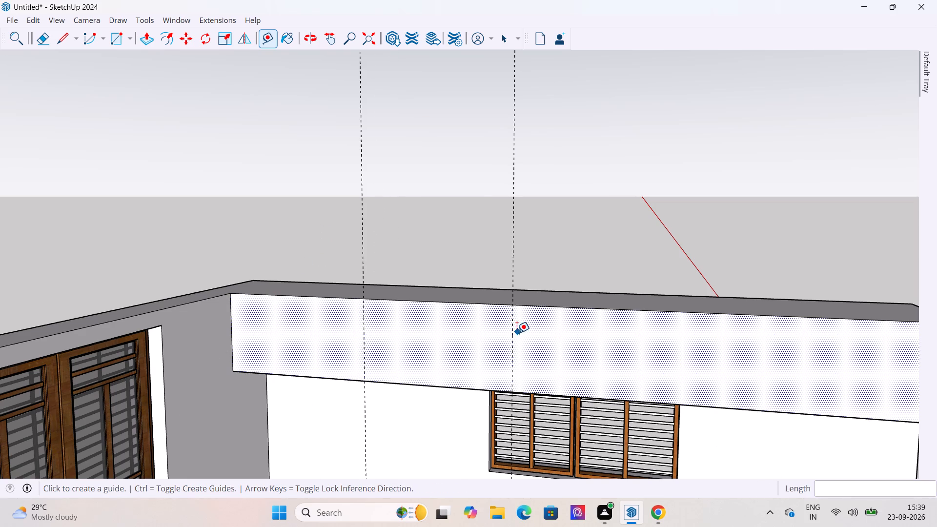
Continue towards the open end of the overhead unit's front with two more vertical guides at 3' spacing.
left_click(514, 336)
type("3'")
key("Return")
scroll(61, 323, "down", 9)
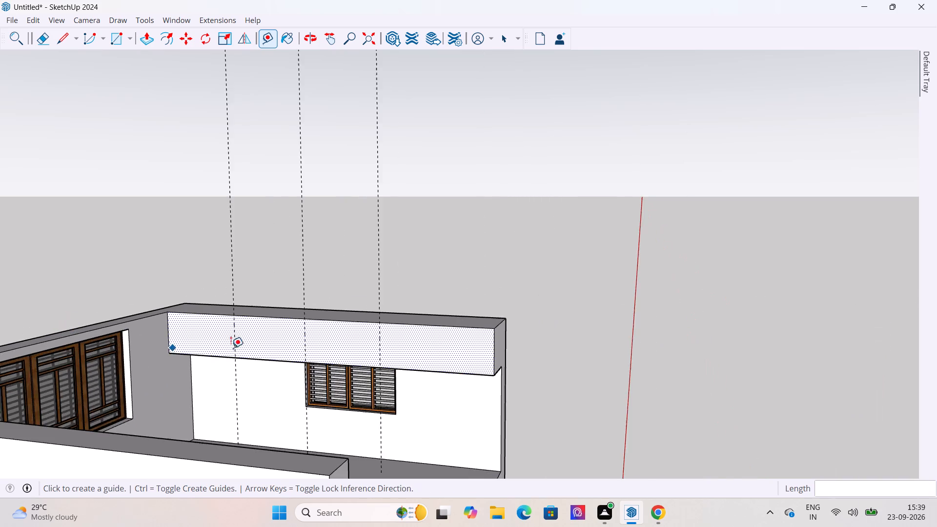
scroll(343, 336, "up", 6)
left_click(404, 326)
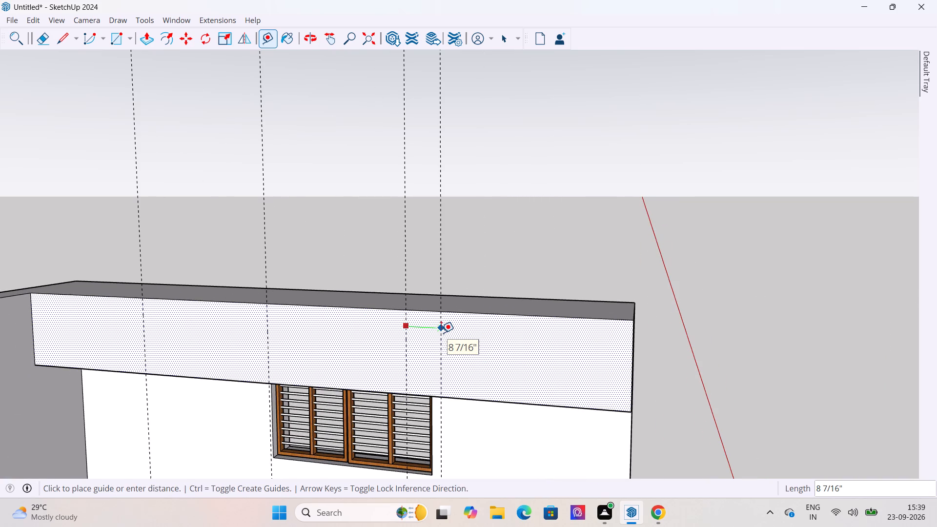
type("3'")
key("Return")
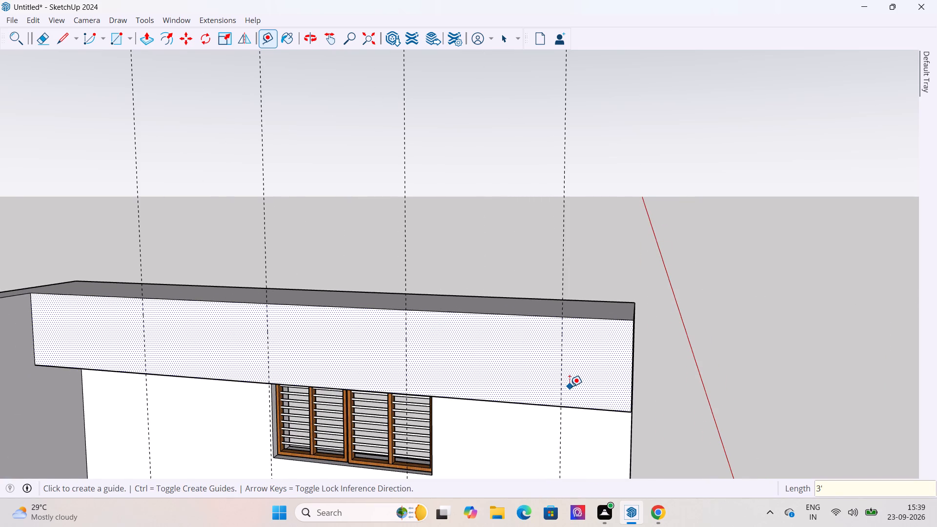
Draw vertical lines along the four guides from top to bottom edge, dividing the overhead unit's front into five panels.
scroll(570, 386, "up", 4)
key("l")
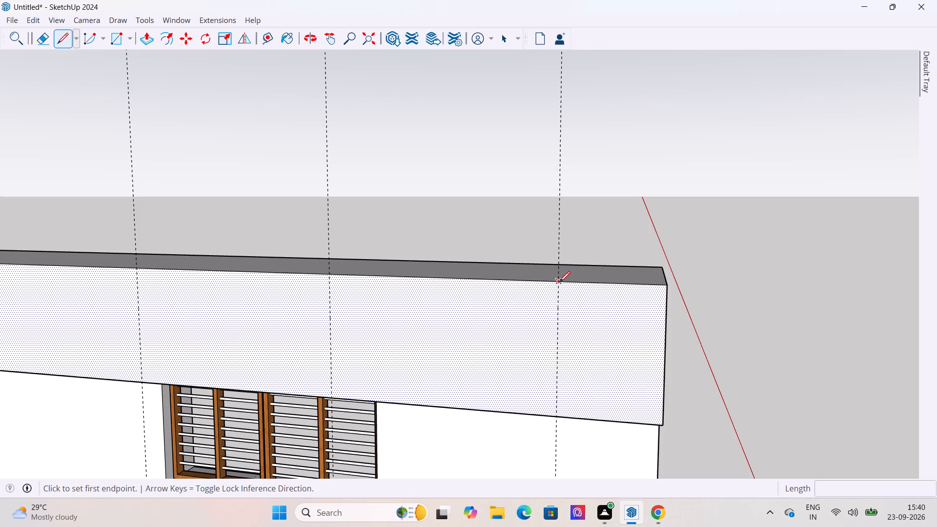
left_click(559, 282)
left_click(556, 419)
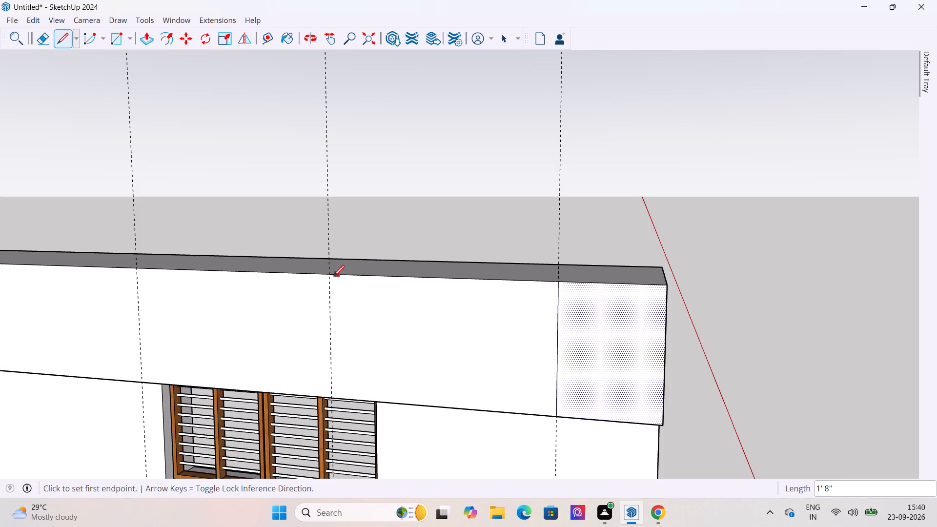
left_click(328, 275)
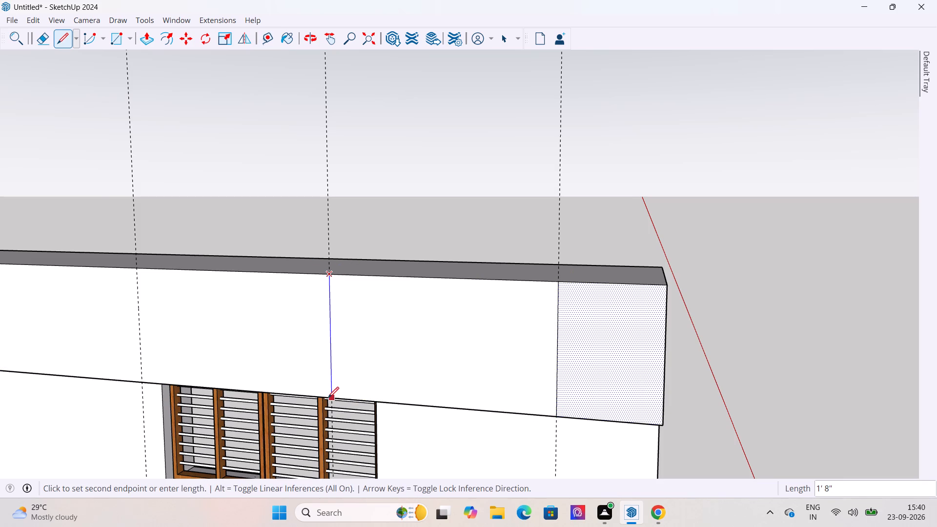
left_click(328, 398)
scroll(456, 398, "down", 5)
scroll(277, 325, "up", 5)
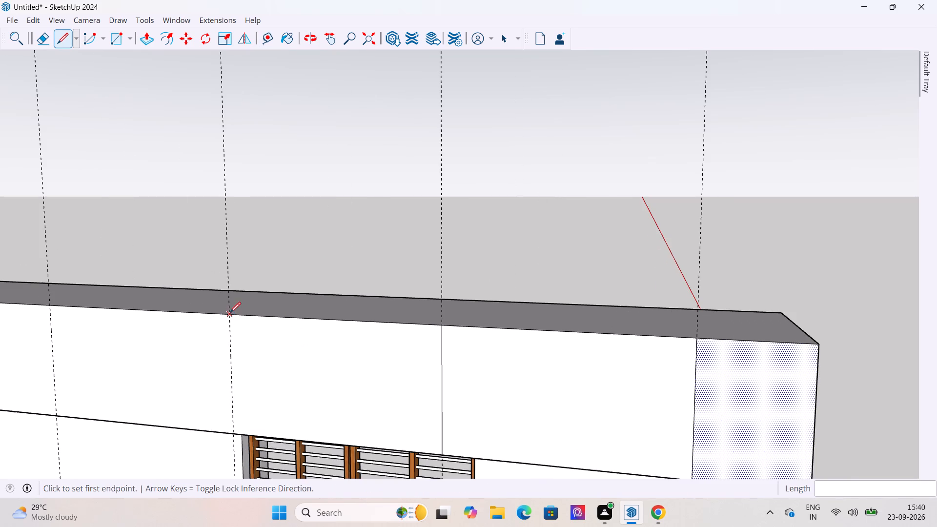
left_click(230, 313)
left_click(230, 433)
scroll(362, 391, "down", 6)
scroll(185, 336, "up", 5)
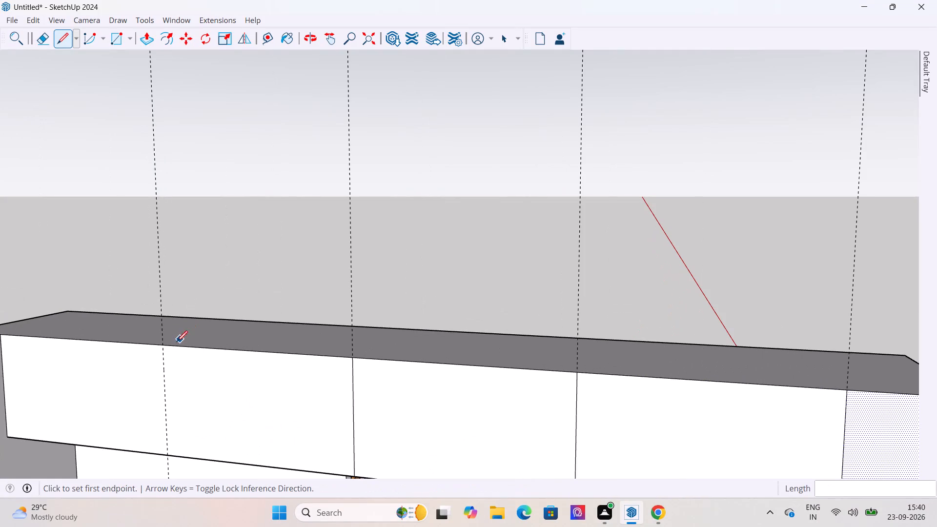
left_click_drag(163, 344, 175, 339)
scroll(289, 282, "down", 6)
scroll(198, 386, "up", 6)
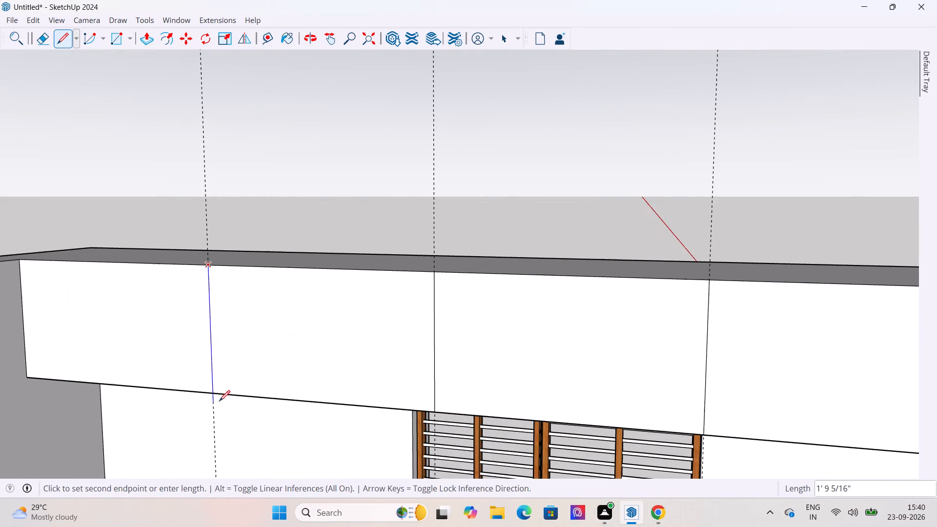
left_click(212, 393)
scroll(129, 443, "down", 7)
left_click(507, 36)
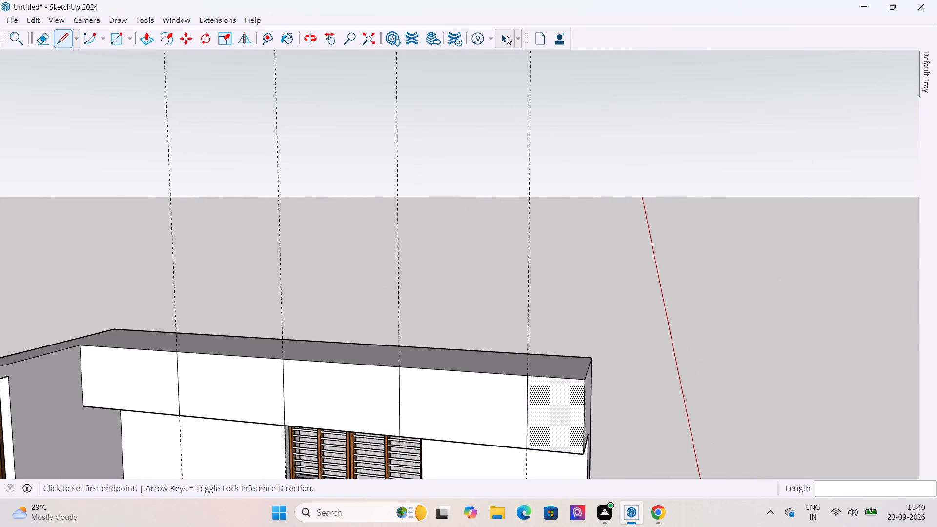
Delete all the guides in the model.
left_click(39, 18)
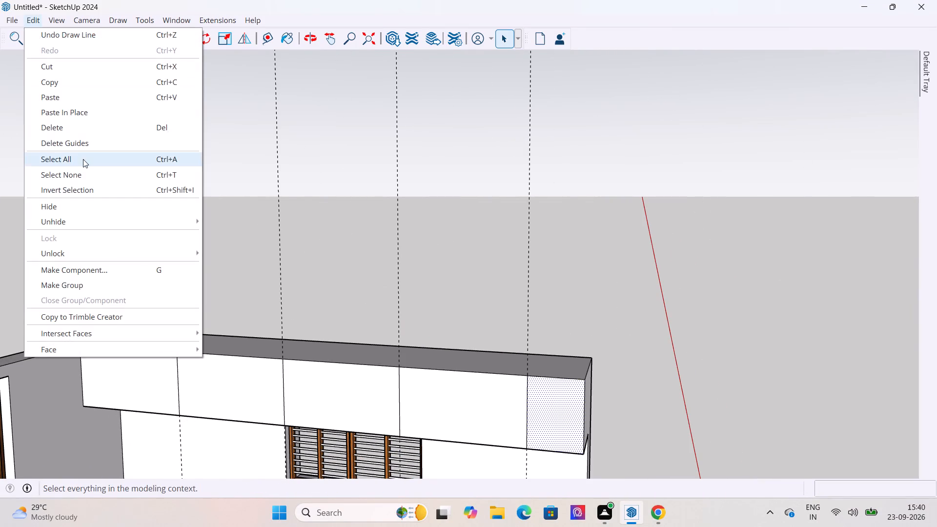
left_click(80, 143)
Place a vertical guide 2" to the corner side of the overhead unit's divider line nearest the open end.
scroll(366, 245, "down", 6)
middle_click_drag(475, 334, 391, 307)
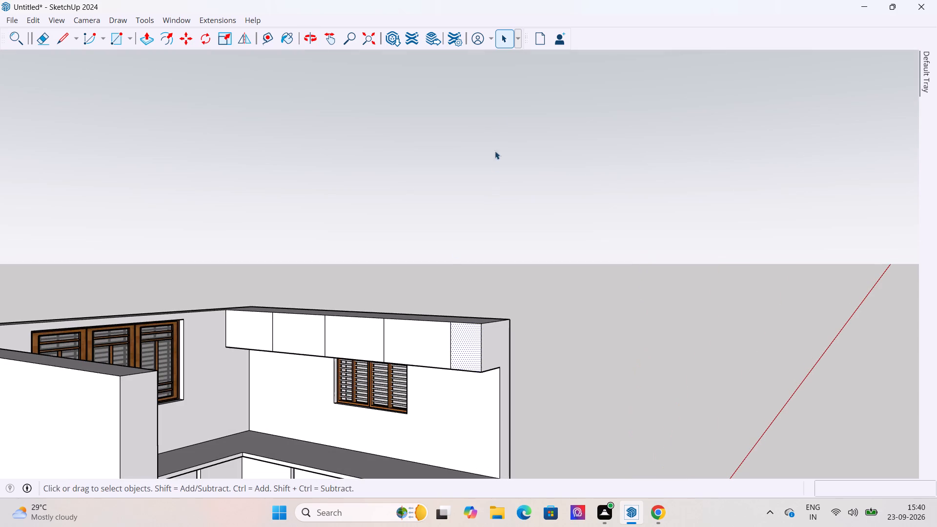
left_click(504, 39)
scroll(409, 326, "up", 5)
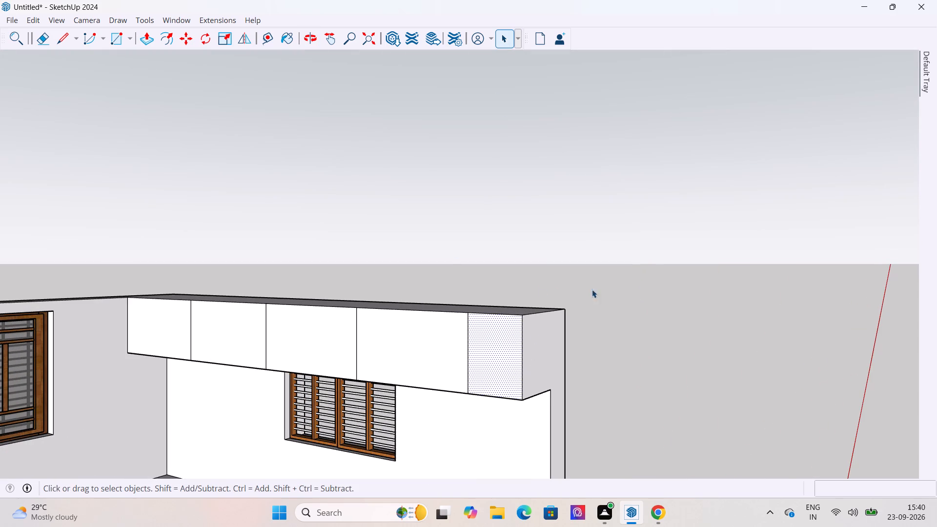
left_click(639, 307)
scroll(534, 383, "up", 7)
middle_click_drag(476, 353, 516, 358)
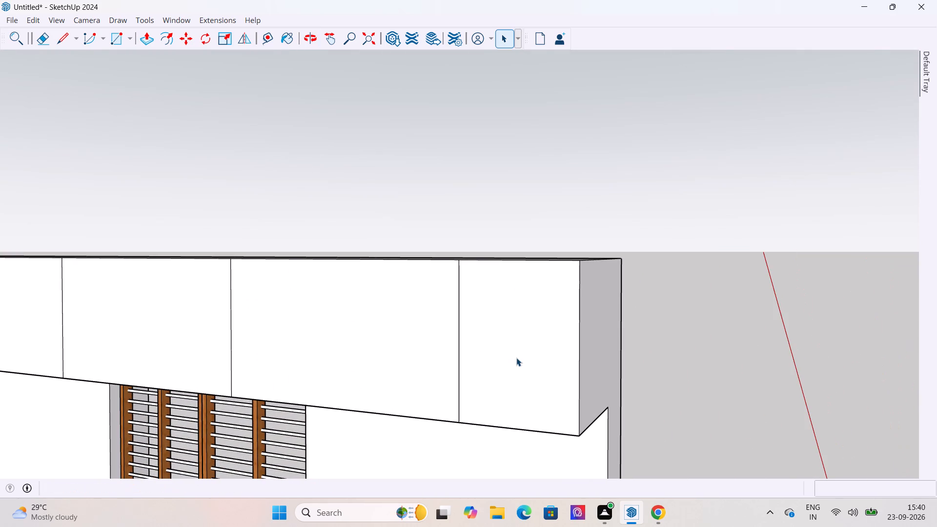
key("t")
left_click(456, 322)
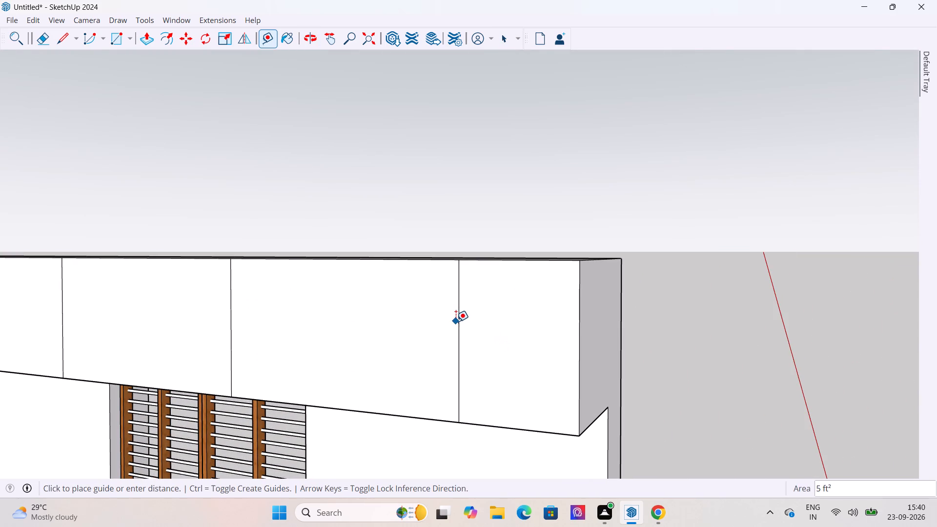
key("Escape")
left_click(458, 314)
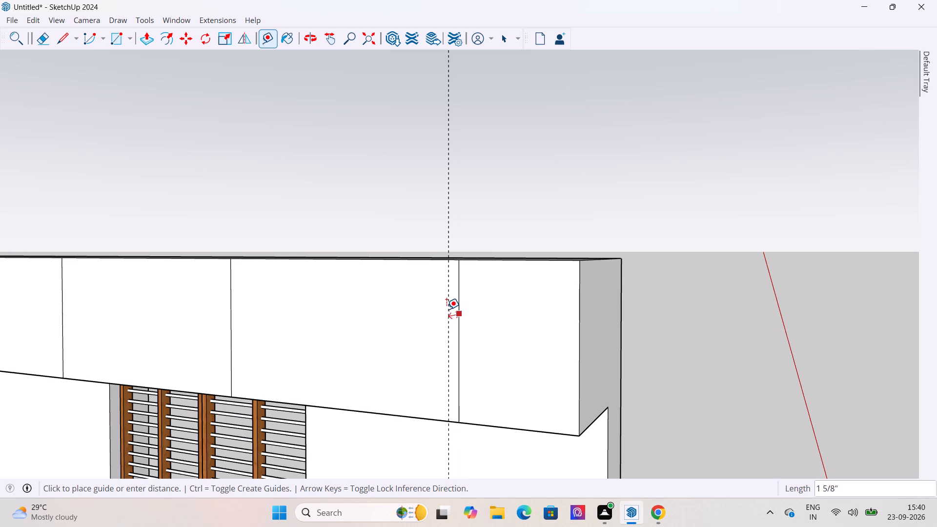
type("2\"")
key("Return")
Add vertical guides 2" to the corner side of the second and third divider lines from the overhead unit's open end.
scroll(201, 297, "up", 4)
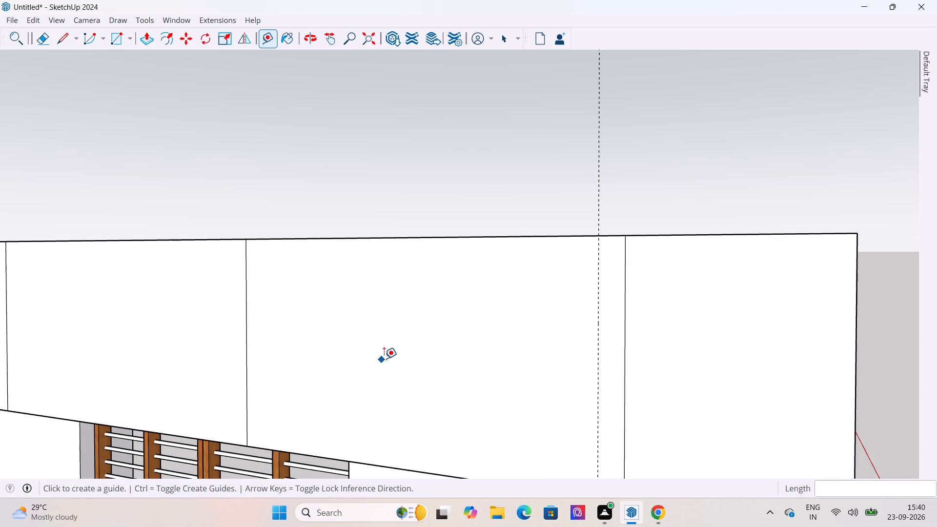
middle_click_drag(385, 358, 469, 341)
left_click(274, 281)
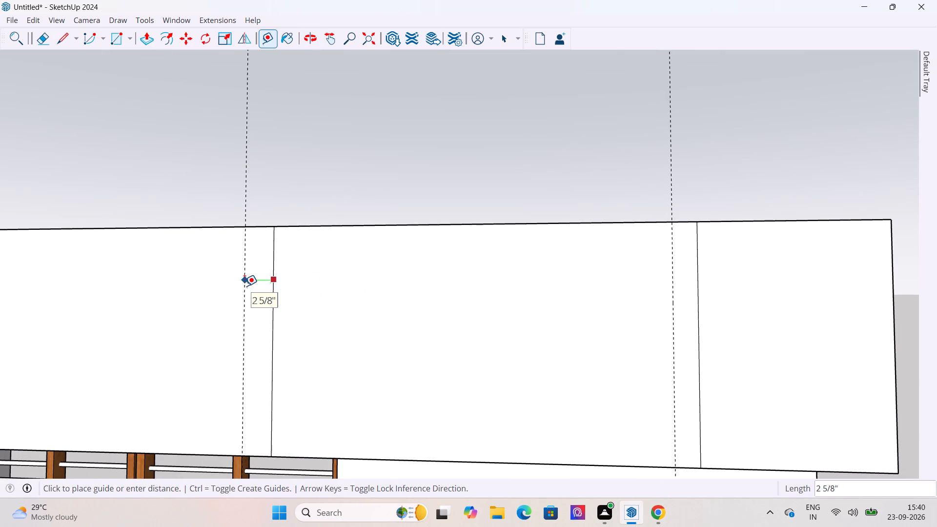
type("2\"")
key("Return")
scroll(279, 286, "down", 7)
scroll(62, 327, "up", 6)
left_click(99, 288)
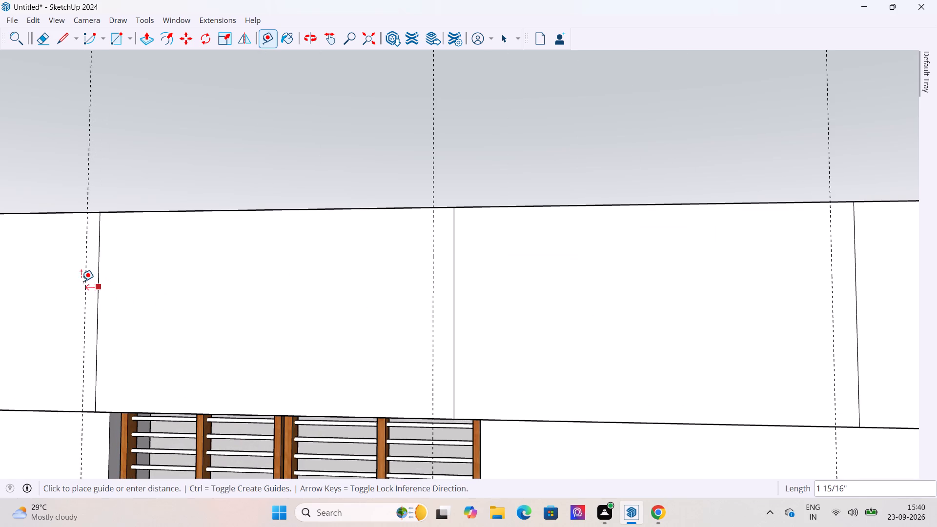
type("2\"")
key("Return")
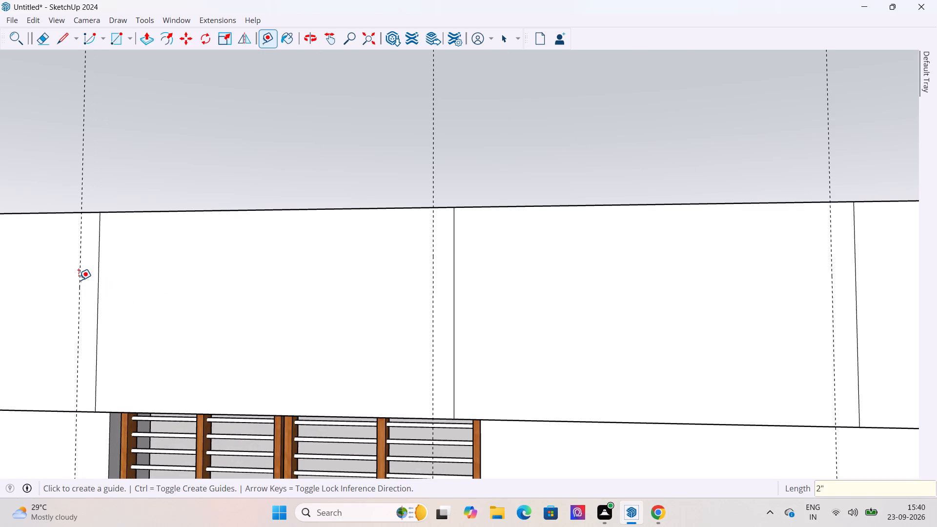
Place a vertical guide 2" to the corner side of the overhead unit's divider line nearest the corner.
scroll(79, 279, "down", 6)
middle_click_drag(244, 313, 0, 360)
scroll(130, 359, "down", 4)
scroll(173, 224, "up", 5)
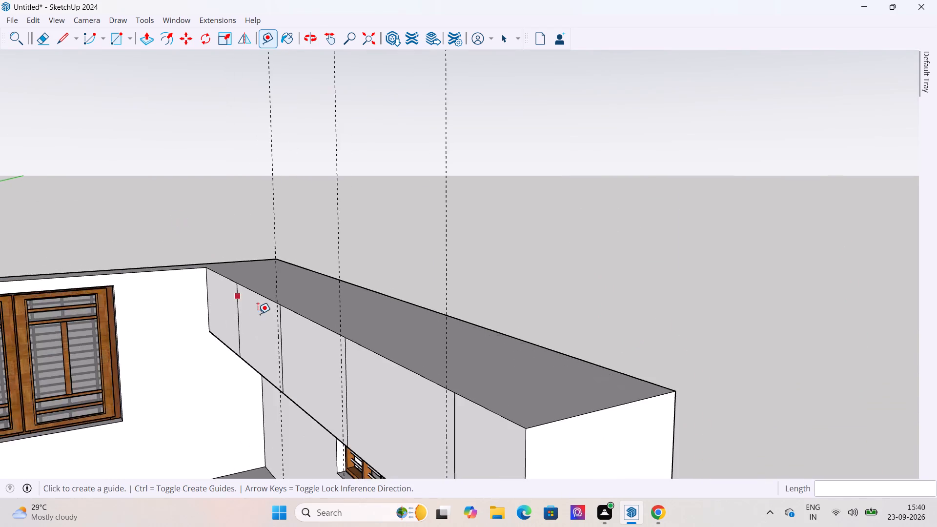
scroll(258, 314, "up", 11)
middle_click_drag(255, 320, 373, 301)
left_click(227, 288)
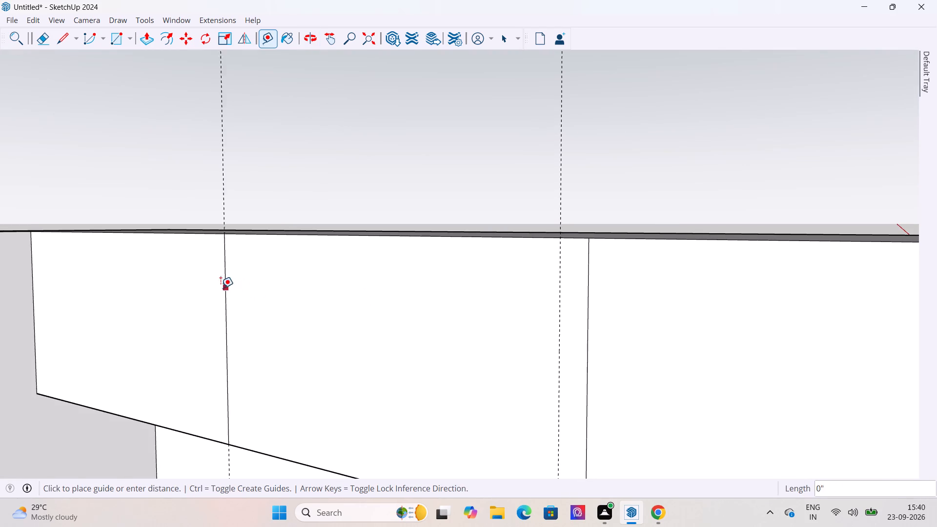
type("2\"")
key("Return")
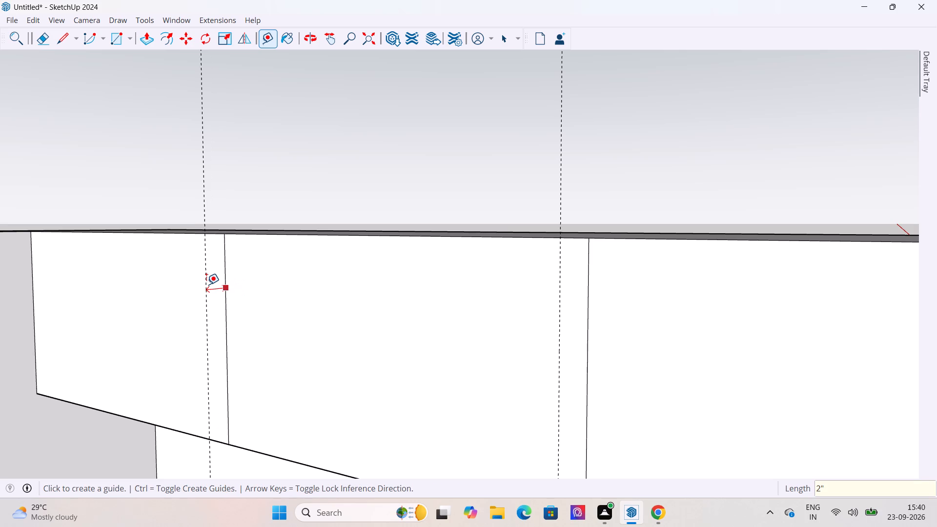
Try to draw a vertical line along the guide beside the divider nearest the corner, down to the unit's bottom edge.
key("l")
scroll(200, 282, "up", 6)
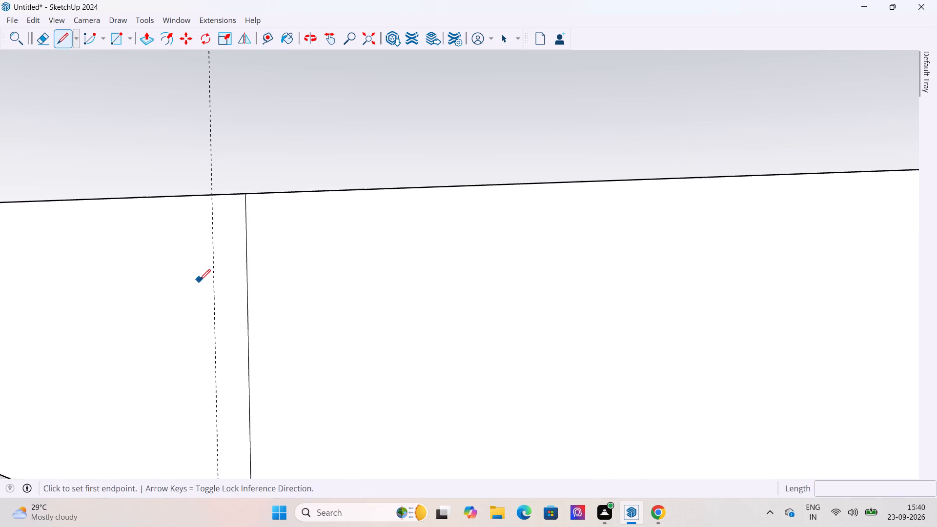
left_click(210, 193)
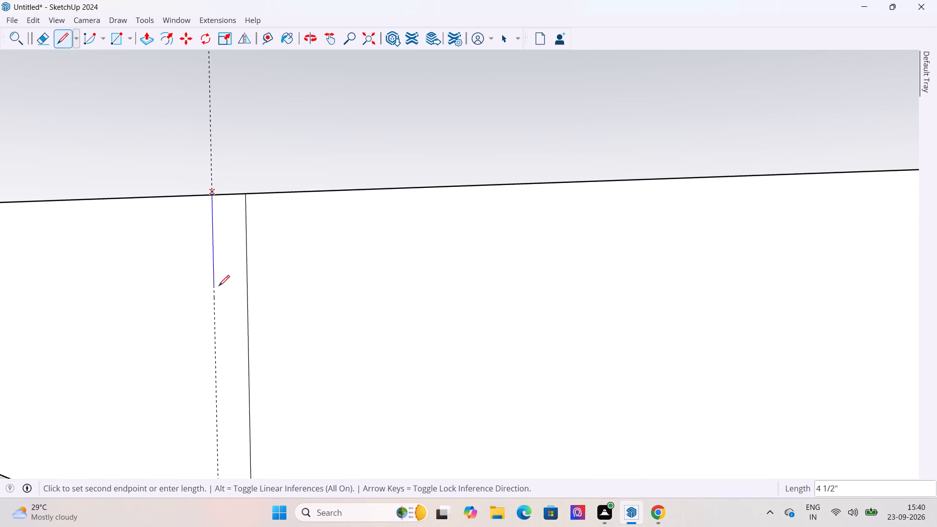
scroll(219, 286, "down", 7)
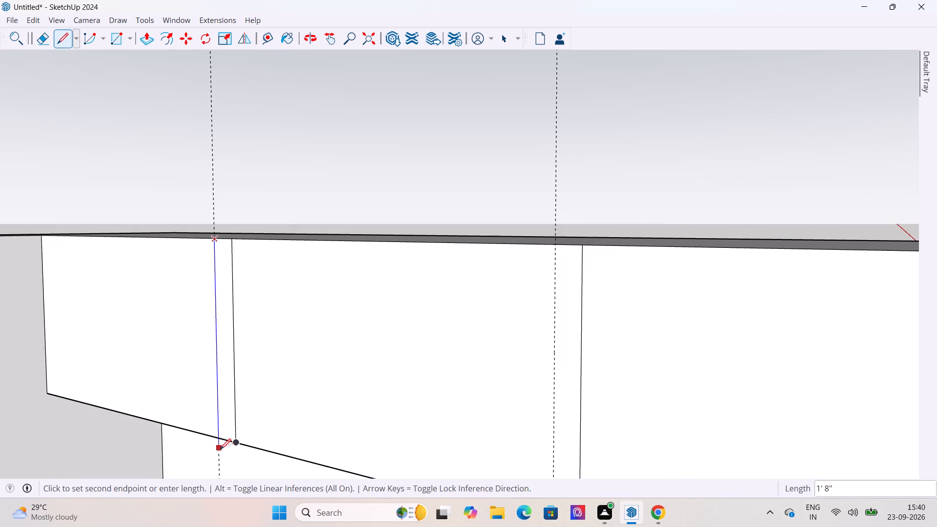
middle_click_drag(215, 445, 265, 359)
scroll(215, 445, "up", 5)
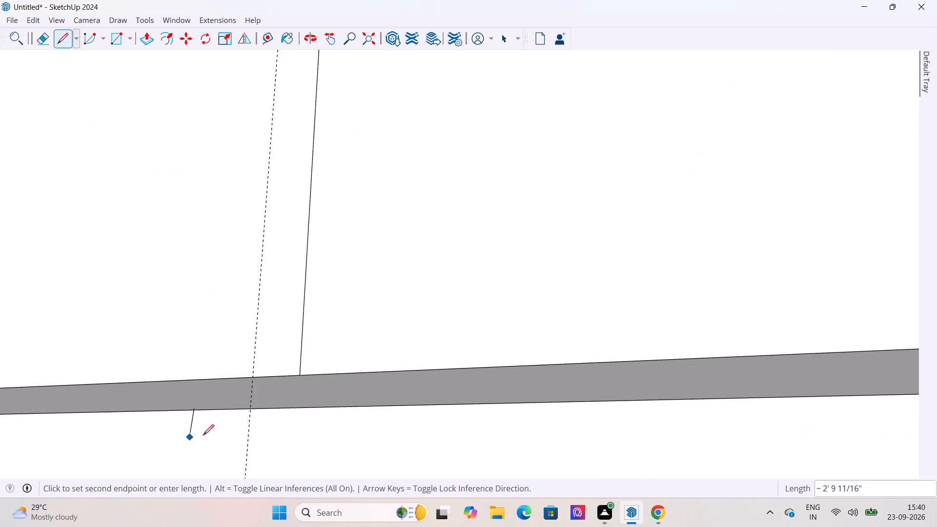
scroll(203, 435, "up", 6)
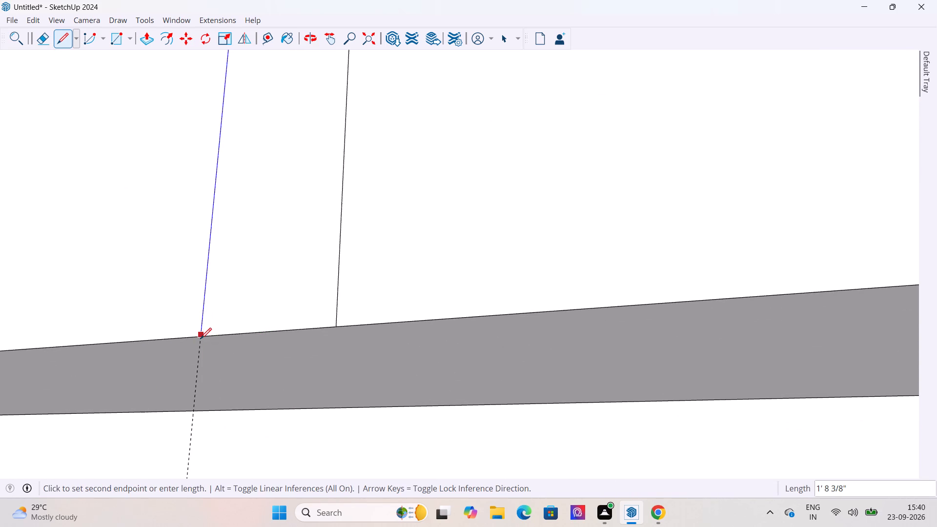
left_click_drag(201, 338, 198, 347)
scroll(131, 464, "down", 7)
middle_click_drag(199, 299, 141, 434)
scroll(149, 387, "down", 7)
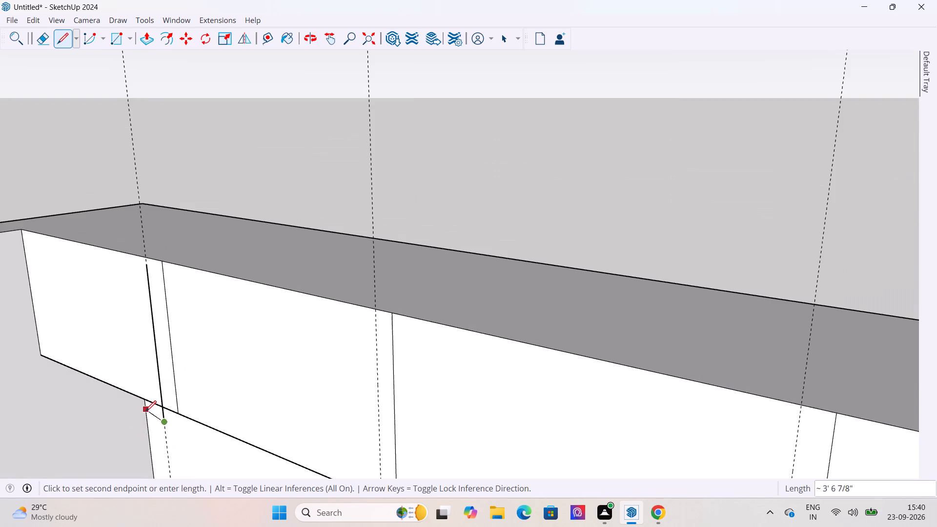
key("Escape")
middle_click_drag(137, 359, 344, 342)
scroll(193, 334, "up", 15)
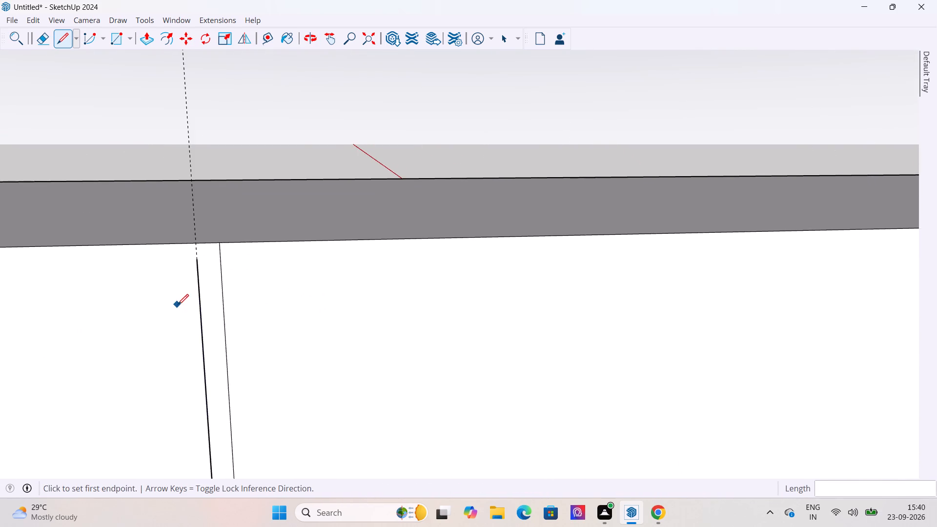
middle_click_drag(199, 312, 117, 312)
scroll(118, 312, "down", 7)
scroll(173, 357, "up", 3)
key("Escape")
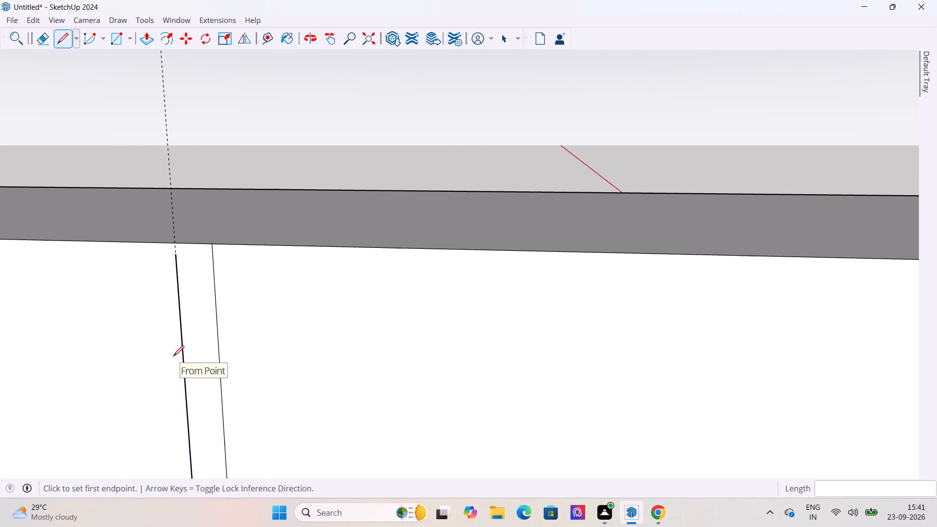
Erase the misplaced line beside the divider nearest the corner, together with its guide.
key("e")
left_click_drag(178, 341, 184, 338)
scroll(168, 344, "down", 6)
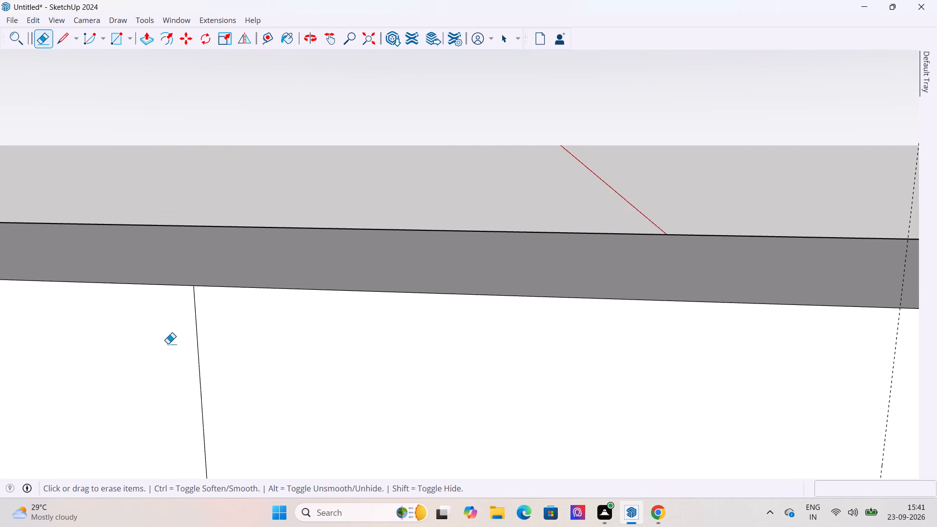
Draw a 1' 8" vertical line along the remaining guide nearest the corner, from the overhead front's top to bottom edge.
scroll(156, 352, "down", 14)
scroll(373, 371, "up", 5)
middle_click_drag(384, 383, 260, 423)
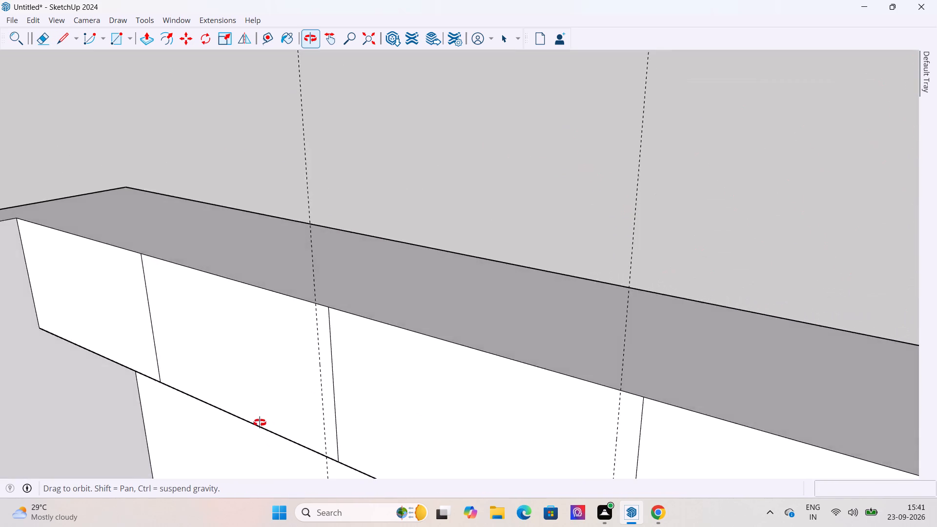
middle_click_drag(260, 423, 259, 377)
key("l")
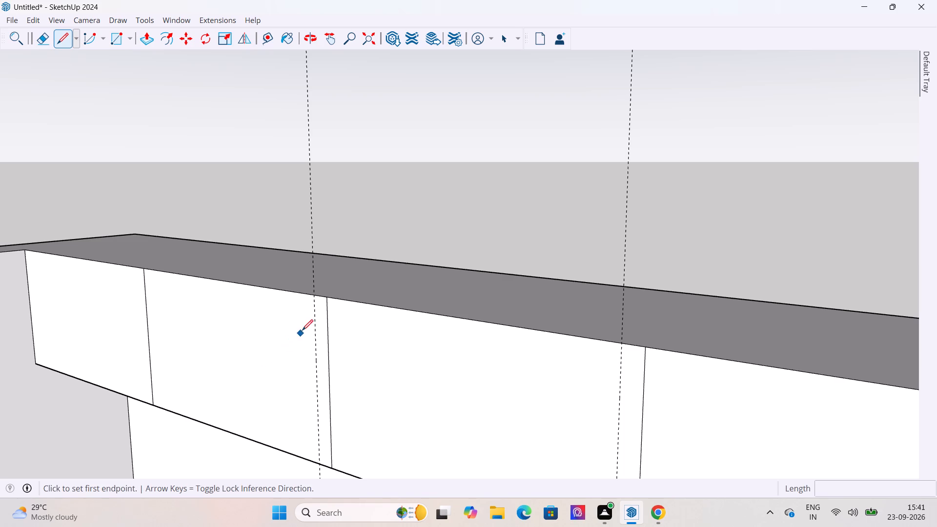
left_click_drag(316, 298, 316, 303)
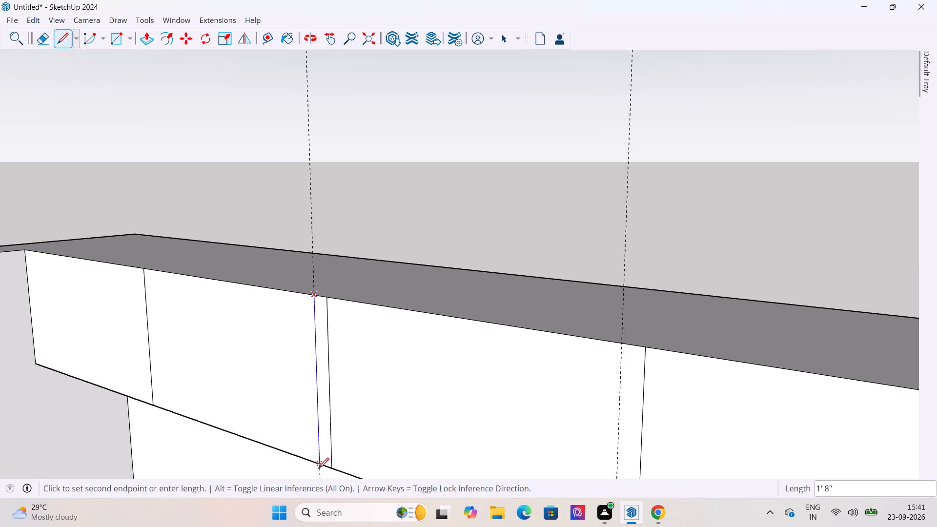
left_click(318, 466)
Draw a vertical line along the middle guide, from the top to the bottom edge of the overhead unit's front.
scroll(52, 394, "down", 6)
middle_click_drag(198, 427, 144, 403)
scroll(251, 376, "up", 11)
middle_click(300, 366)
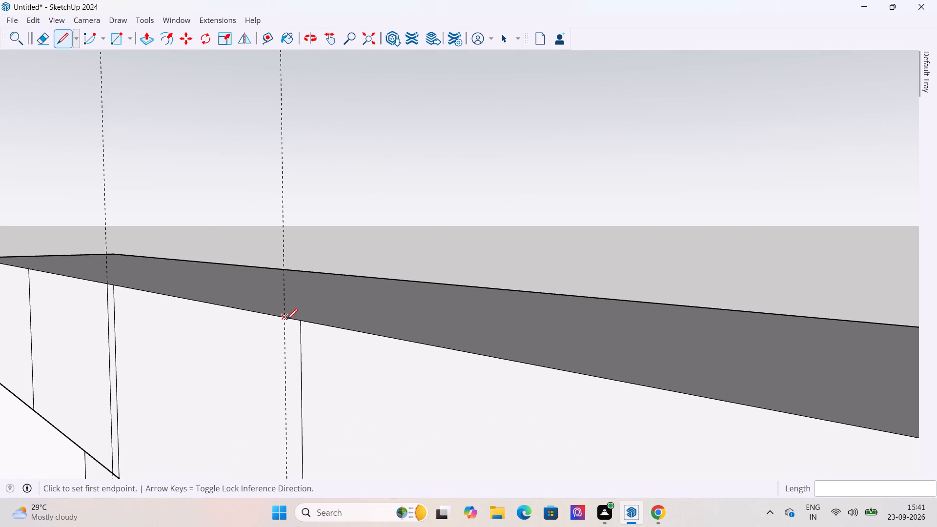
left_click_drag(286, 319, 286, 337)
middle_click_drag(357, 440, 252, 434)
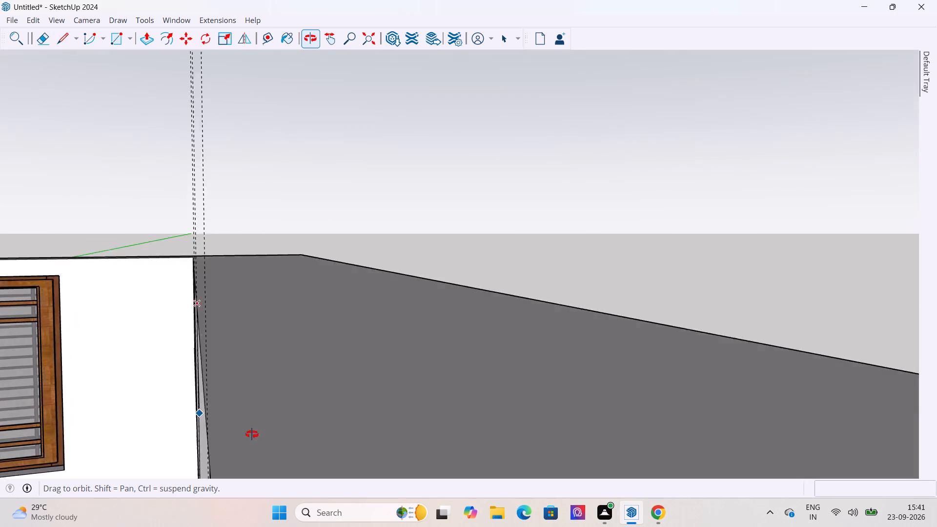
middle_click_drag(252, 434, 260, 425)
scroll(260, 425, "down", 7)
scroll(267, 315, "down", 6)
middle_click_drag(240, 430, 265, 436)
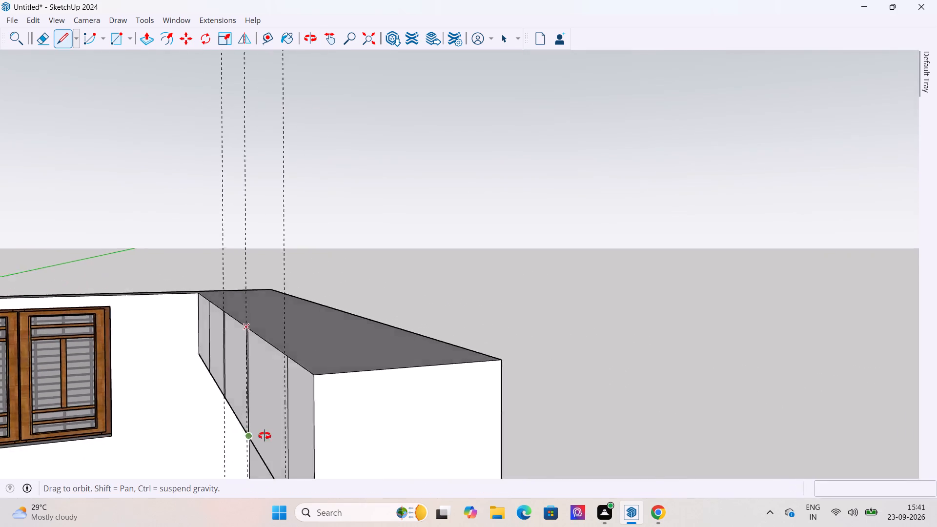
middle_click_drag(265, 436, 325, 432)
scroll(326, 431, "up", 10)
left_click(302, 454)
Draw a vertical line along the guide nearest the open end, from the overhead front's top to bottom edge.
scroll(0, 494, "down", 11)
scroll(213, 355, "up", 5)
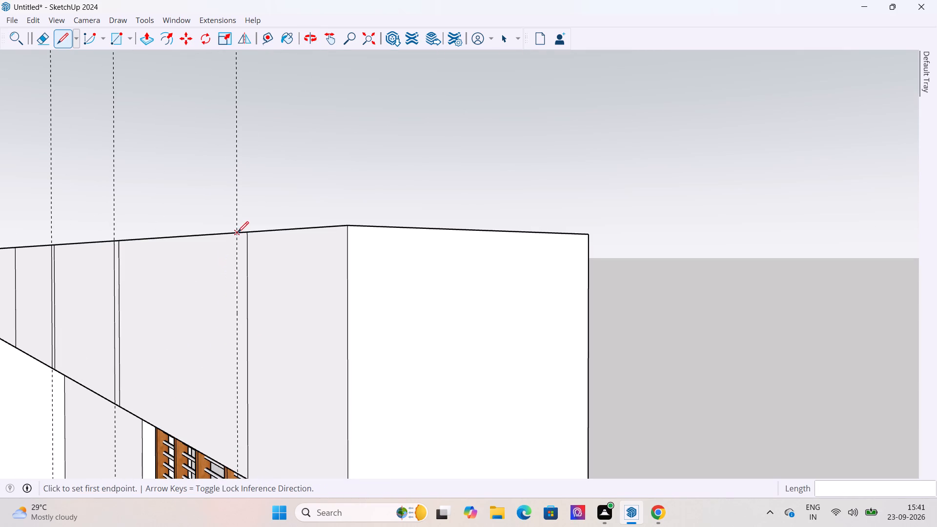
left_click(236, 232)
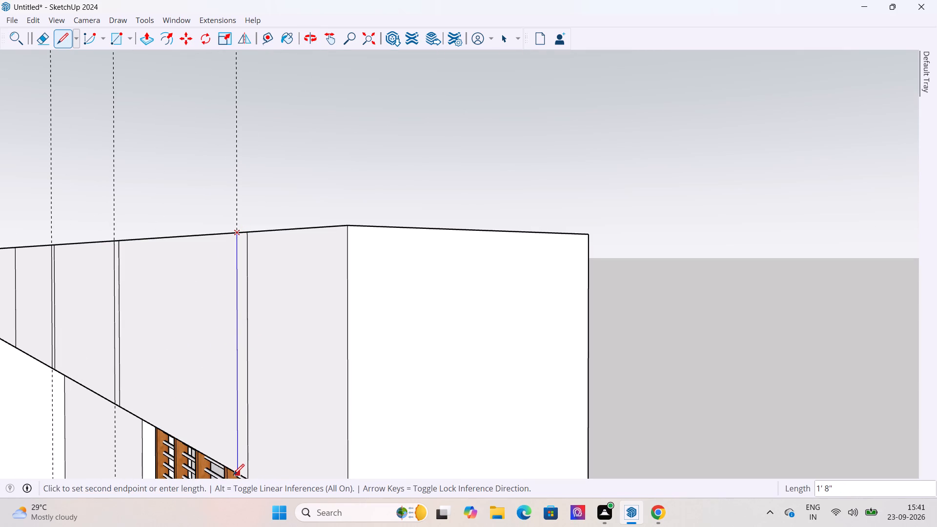
middle_click_drag(233, 475, 335, 455)
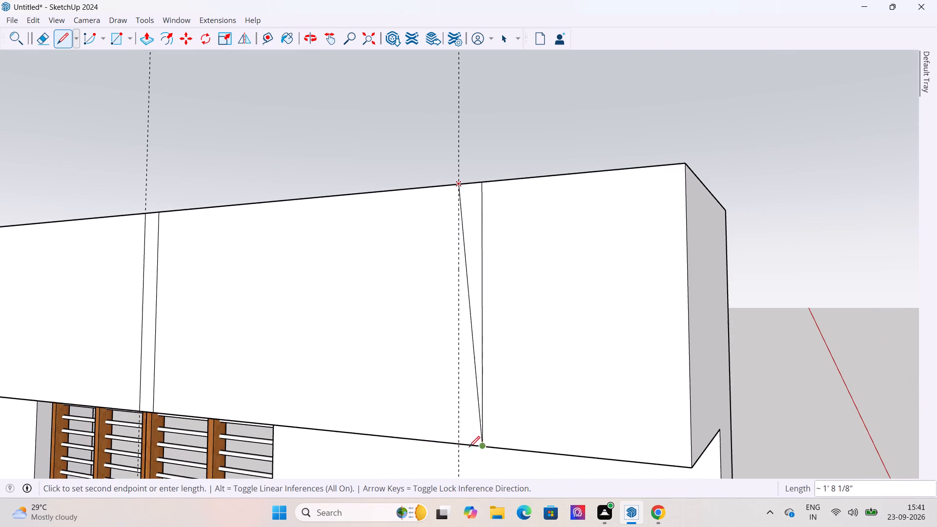
left_click(459, 446)
Delete all the guides in the model.
scroll(234, 461, "down", 6)
middle_click_drag(381, 279, 317, 320)
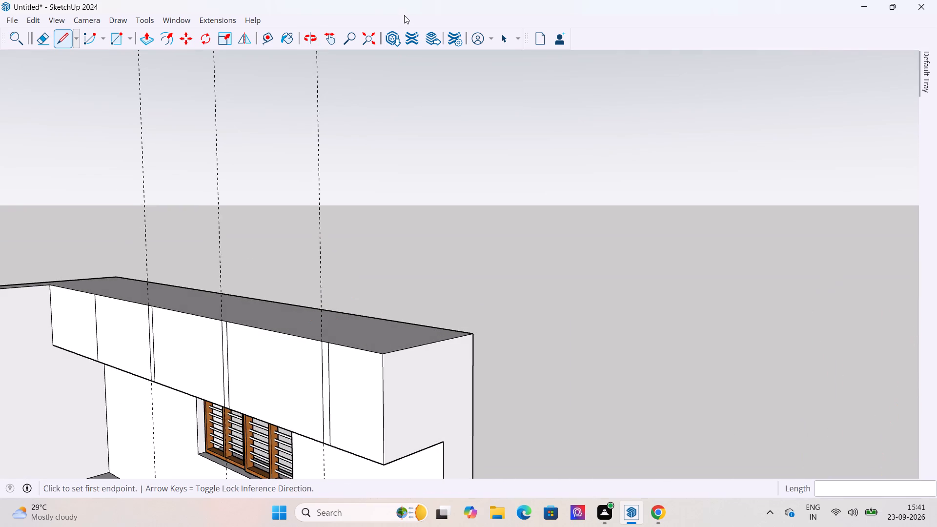
left_click(501, 36)
left_click(487, 209)
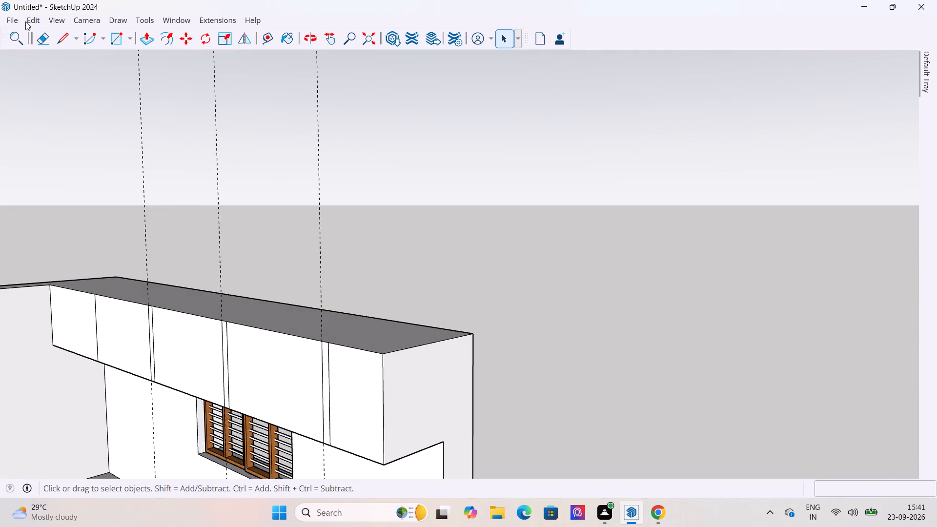
left_click(22, 18)
left_click(28, 20)
left_click(60, 144)
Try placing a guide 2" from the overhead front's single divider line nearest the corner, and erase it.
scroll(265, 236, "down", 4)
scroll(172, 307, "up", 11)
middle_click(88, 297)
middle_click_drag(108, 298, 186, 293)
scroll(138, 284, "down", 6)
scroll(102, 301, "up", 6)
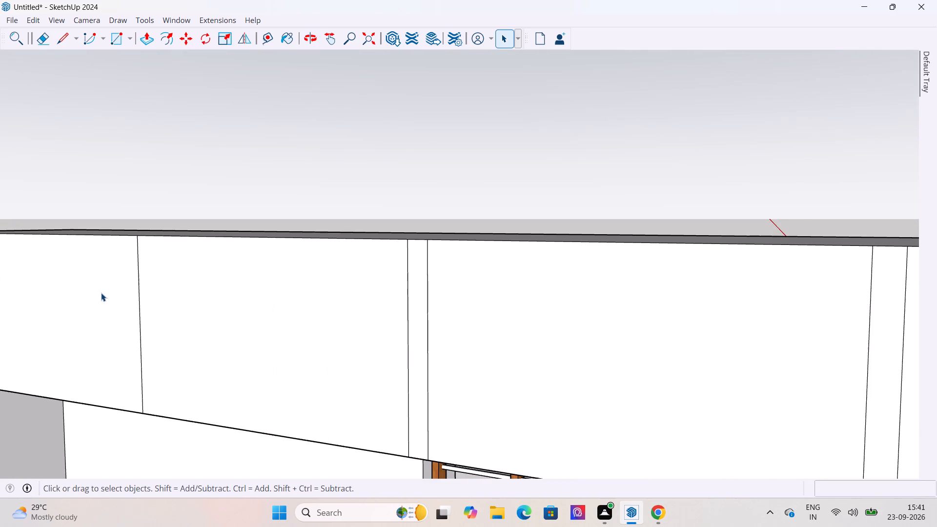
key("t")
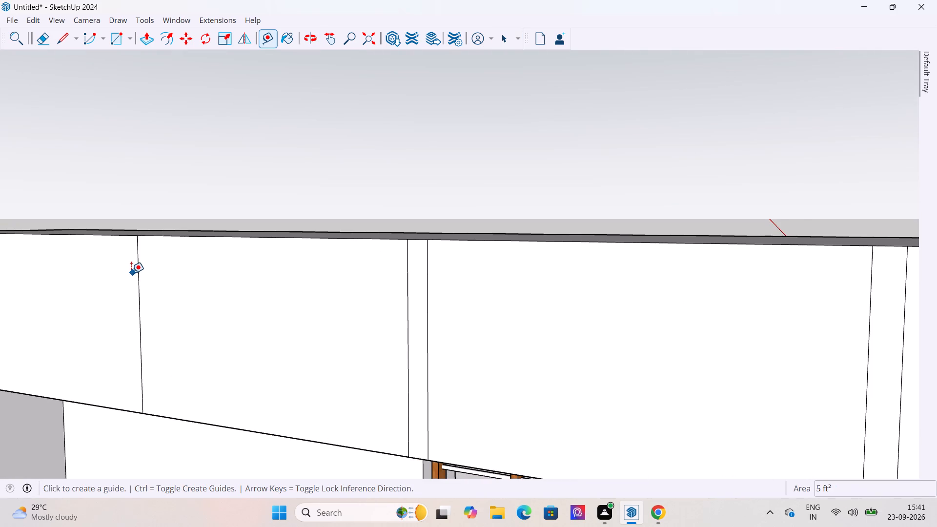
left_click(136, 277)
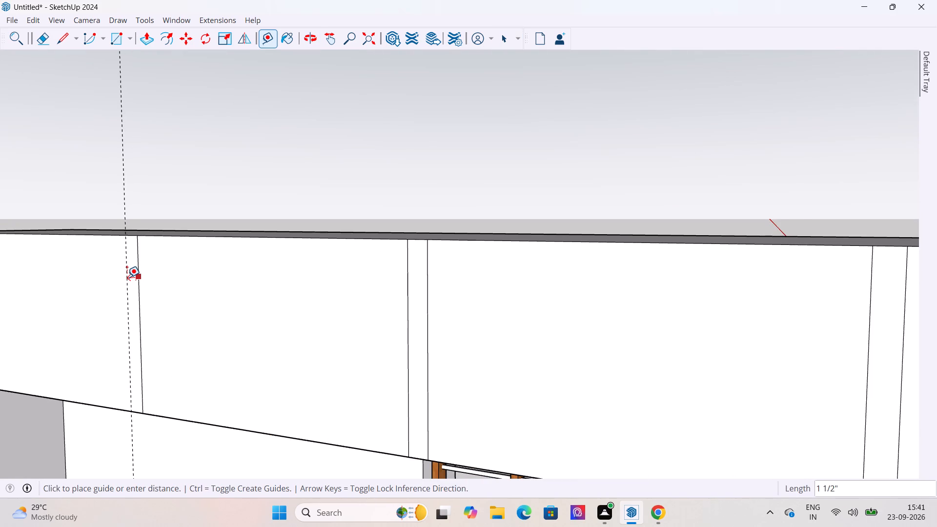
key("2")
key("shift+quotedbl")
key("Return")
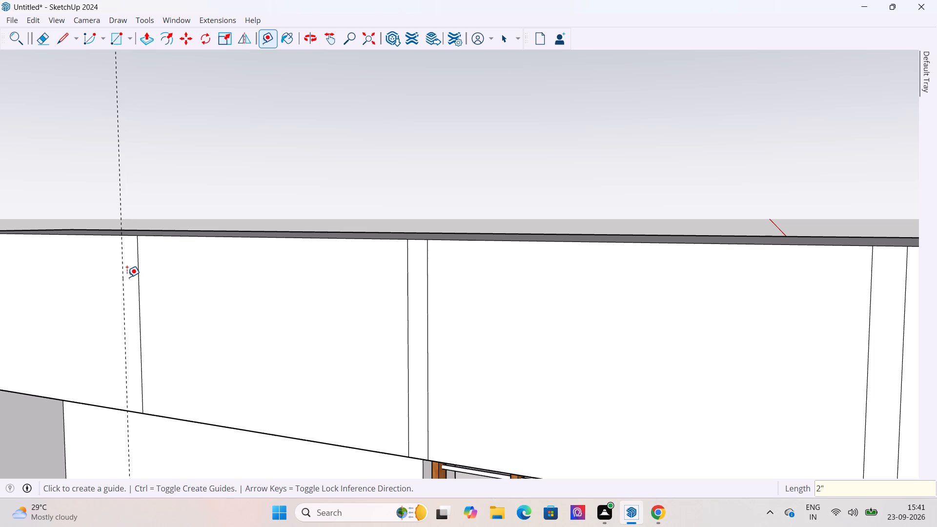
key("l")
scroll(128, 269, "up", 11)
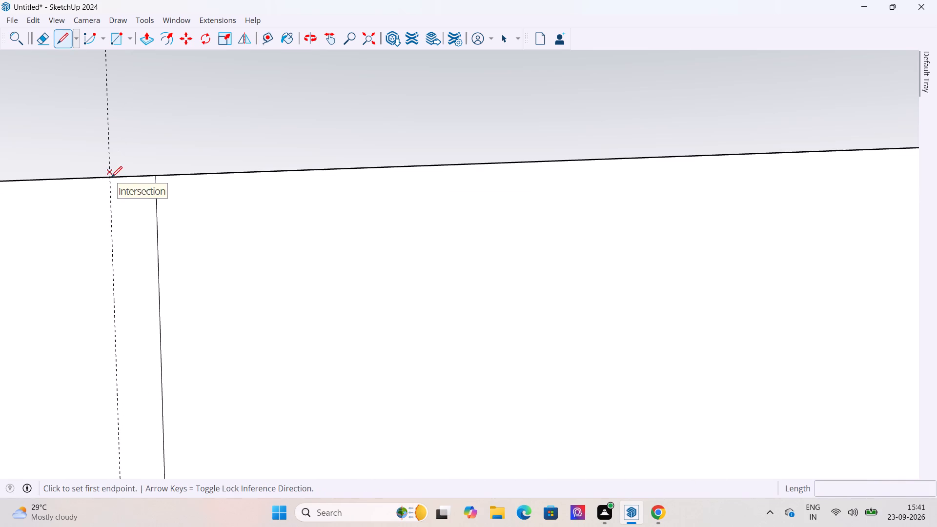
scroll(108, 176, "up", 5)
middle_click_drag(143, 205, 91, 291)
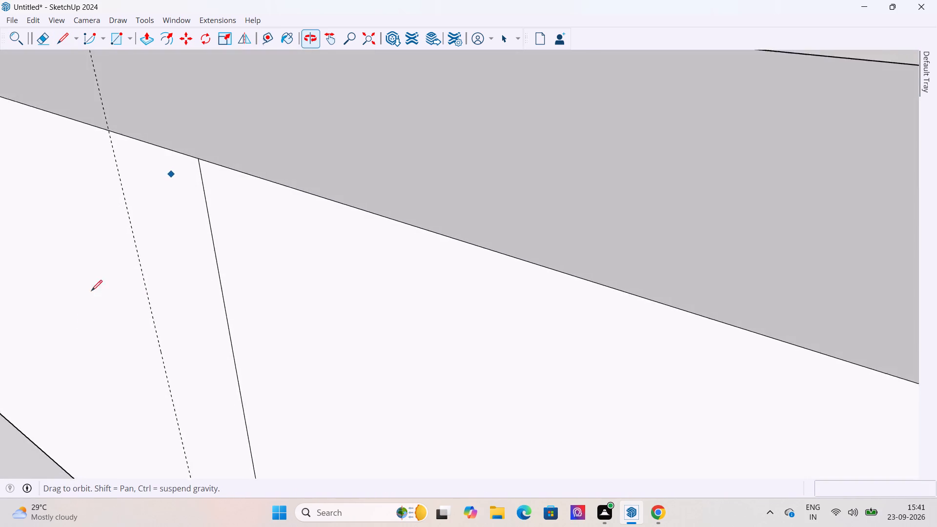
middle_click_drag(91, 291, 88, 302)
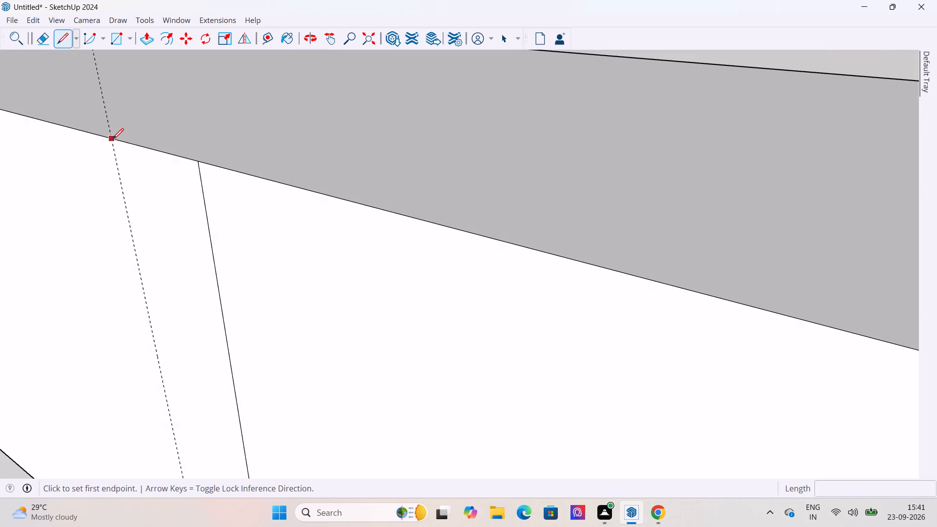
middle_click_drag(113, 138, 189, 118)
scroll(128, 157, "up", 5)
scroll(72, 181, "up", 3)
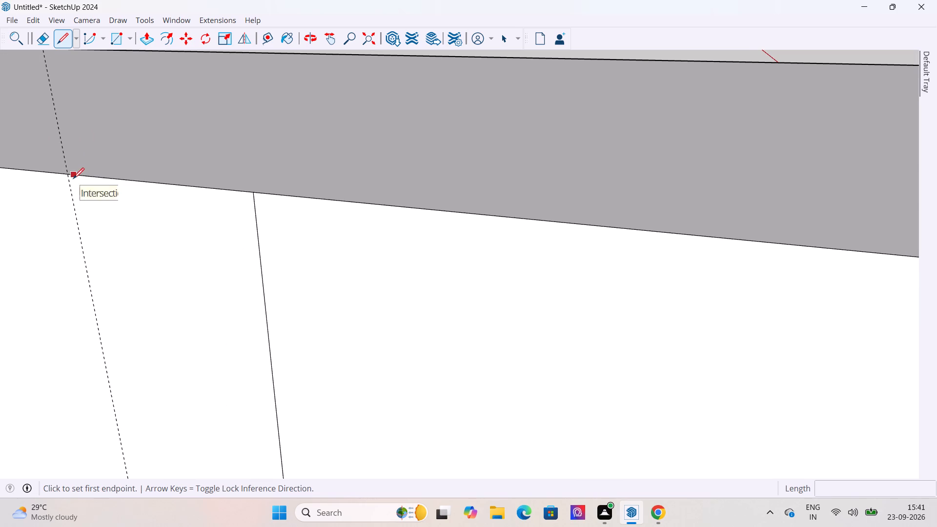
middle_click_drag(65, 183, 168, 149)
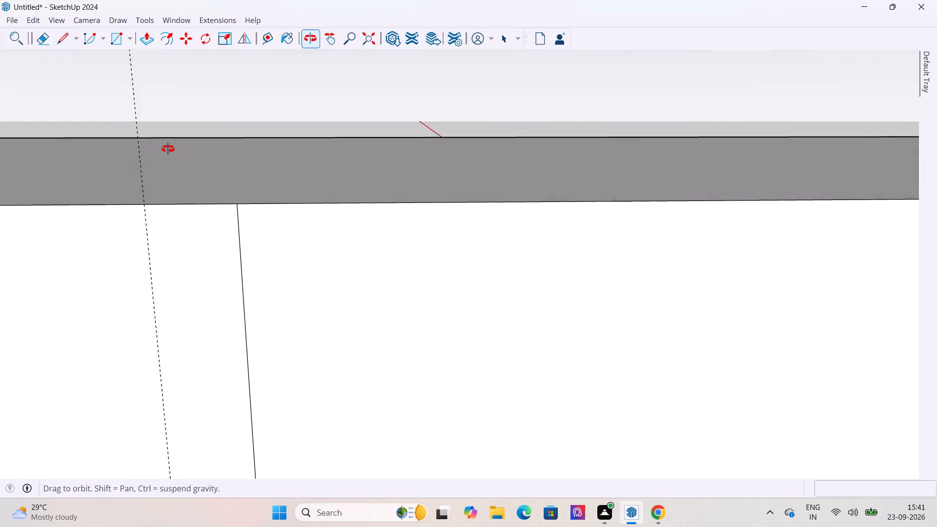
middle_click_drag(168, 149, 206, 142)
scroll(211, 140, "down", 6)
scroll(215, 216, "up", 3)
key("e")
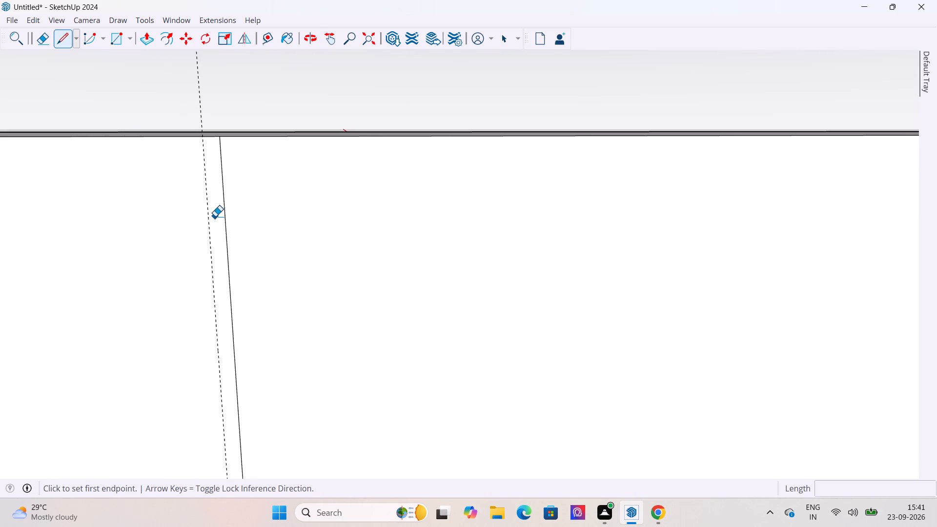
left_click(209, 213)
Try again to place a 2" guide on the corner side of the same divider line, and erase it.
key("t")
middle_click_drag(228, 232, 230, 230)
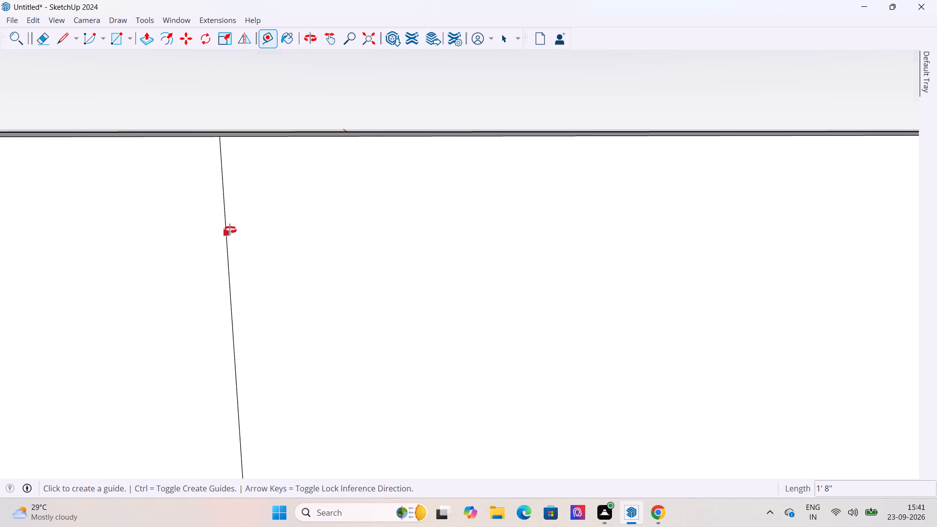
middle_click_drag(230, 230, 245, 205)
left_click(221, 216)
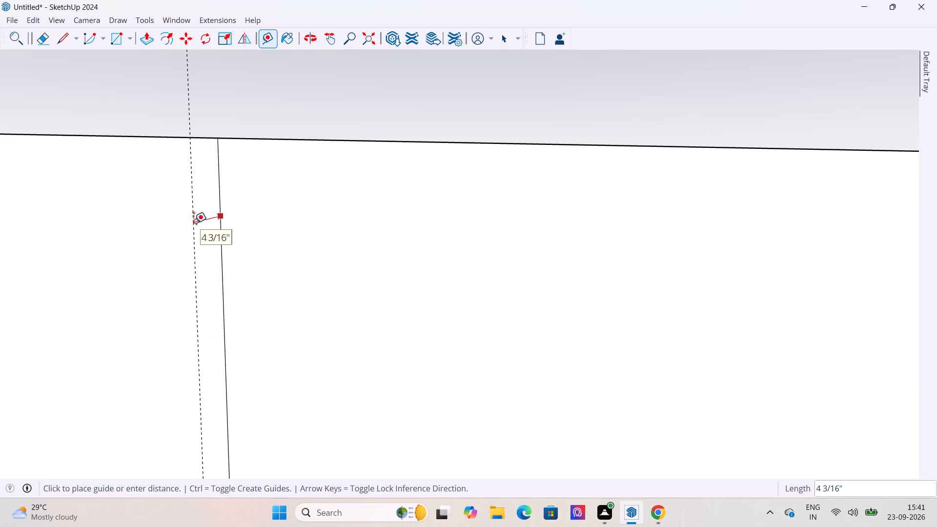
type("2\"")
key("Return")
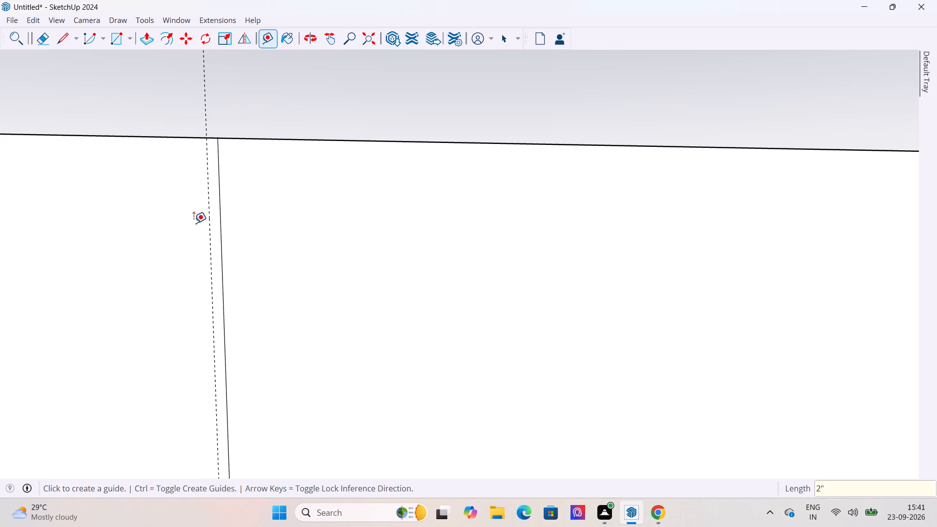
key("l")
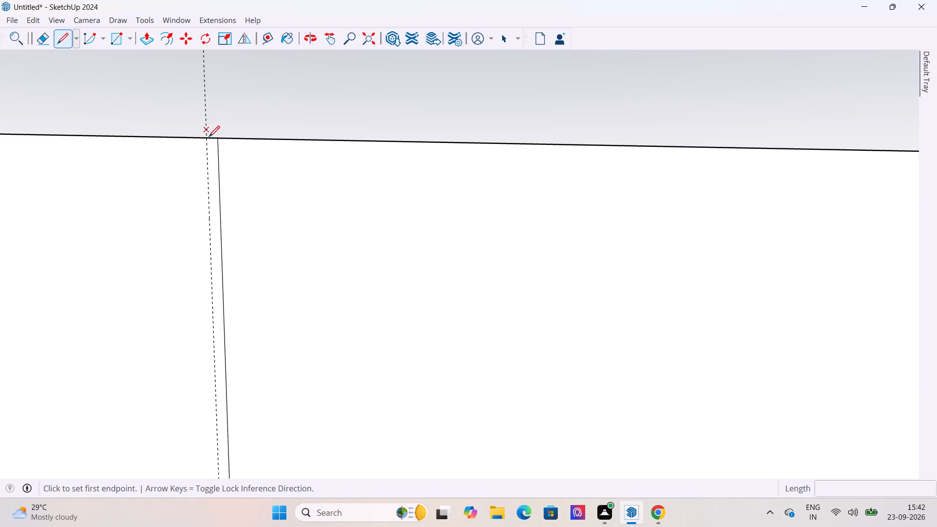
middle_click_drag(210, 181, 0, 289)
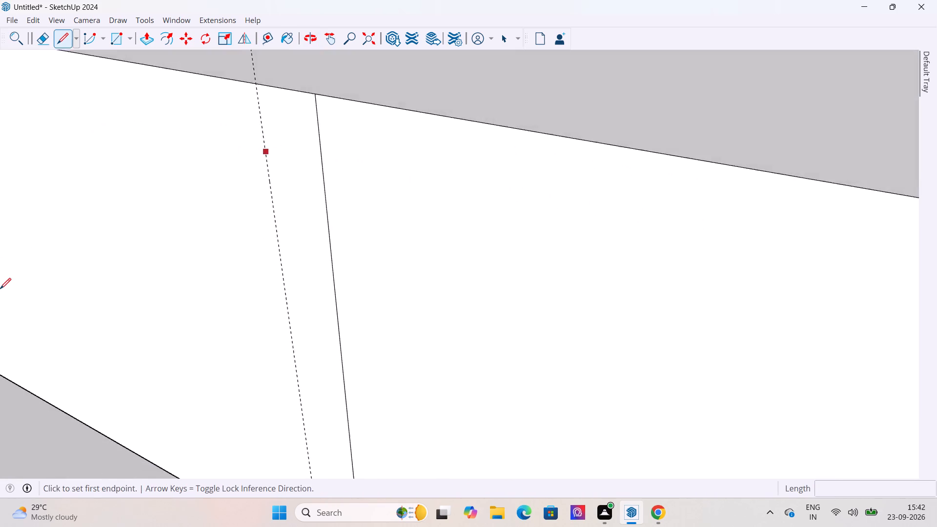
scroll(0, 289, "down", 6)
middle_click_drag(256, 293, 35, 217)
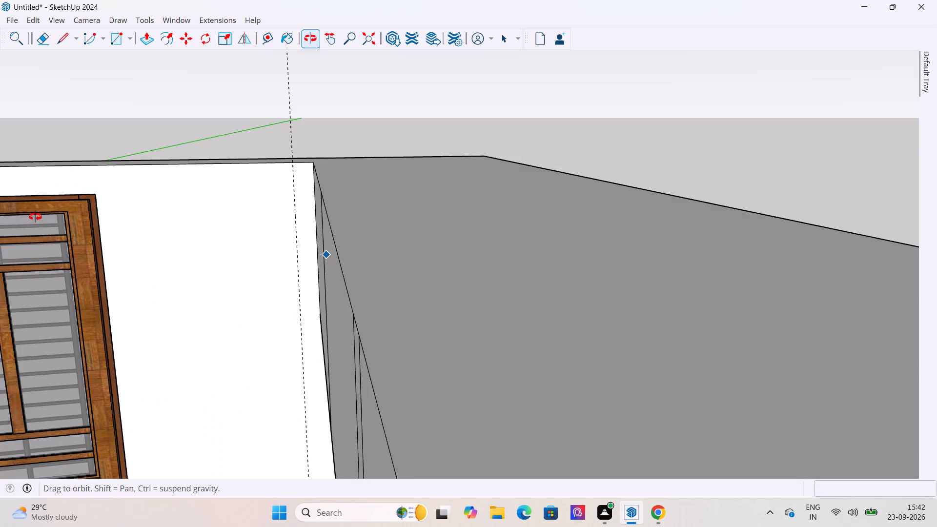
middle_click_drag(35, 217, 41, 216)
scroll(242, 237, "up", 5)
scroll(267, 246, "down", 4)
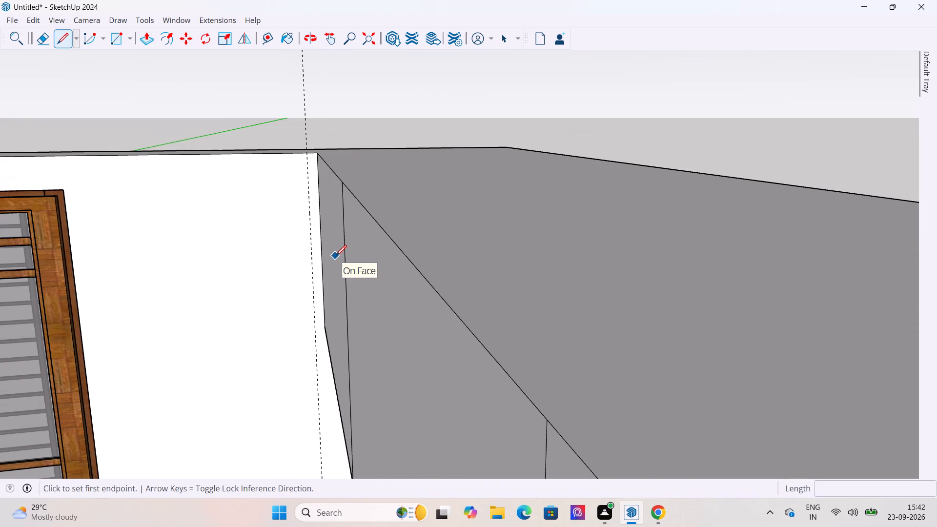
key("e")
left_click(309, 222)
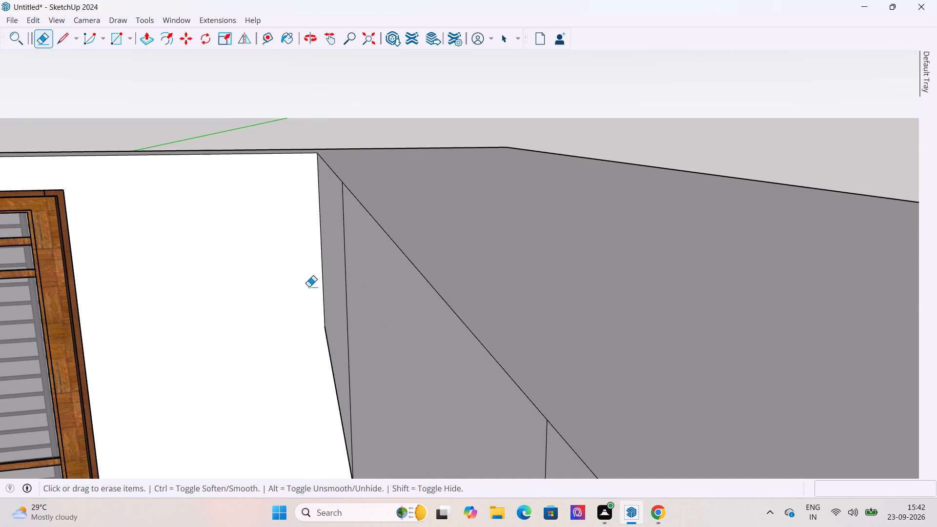
Place a guide 2" to the corner side of the overhead front's single divider line.
key("t")
left_click(345, 267)
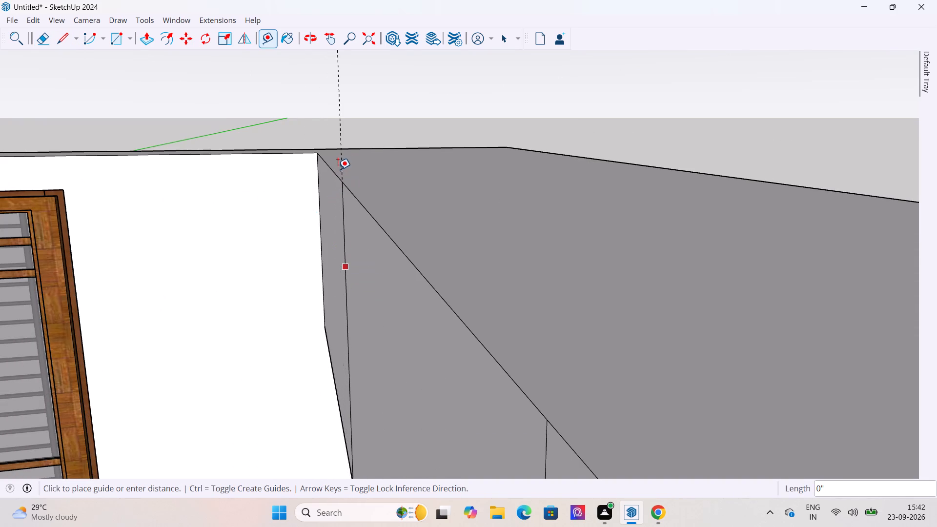
middle_click_drag(335, 172, 395, 200)
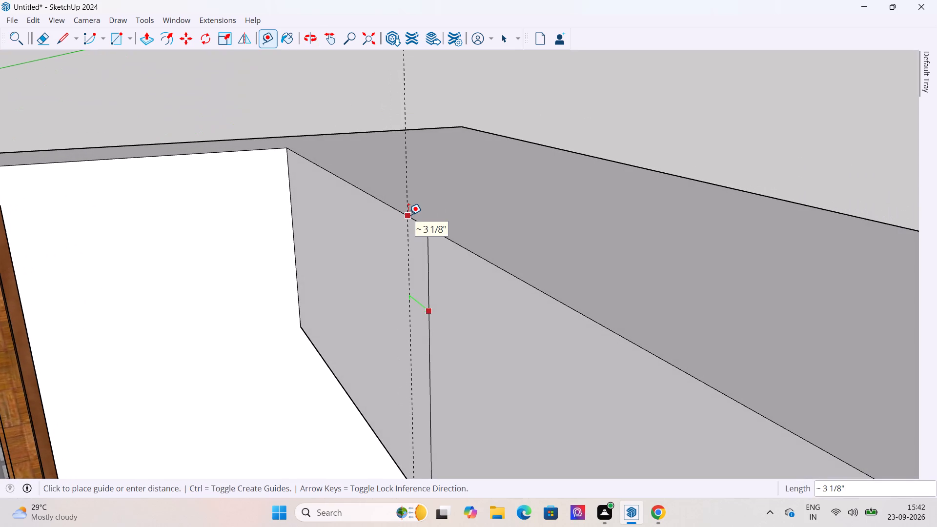
type("2\"")
key("Return")
Draw a 1' 8" vertical line along the guide, from the overhead front's top to bottom edge.
key("l")
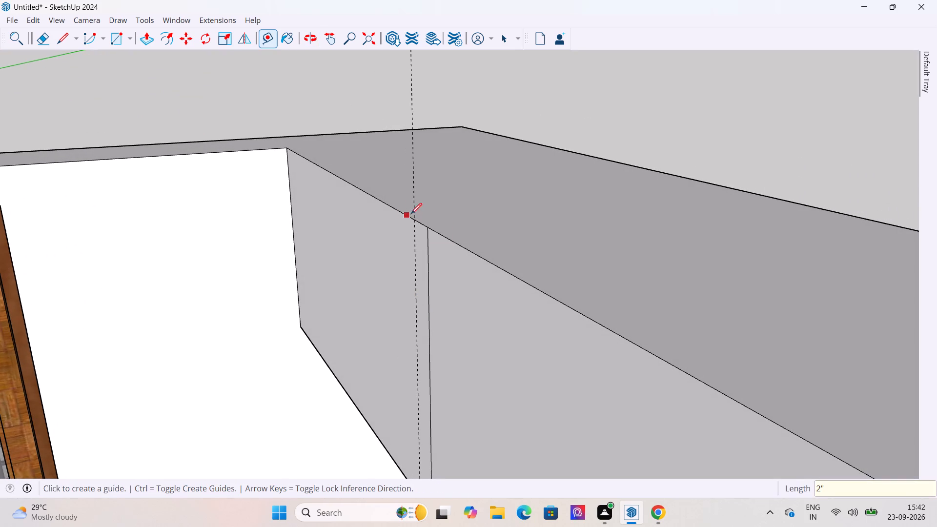
left_click(415, 216)
scroll(237, 289, "down", 6)
scroll(324, 375, "up", 3)
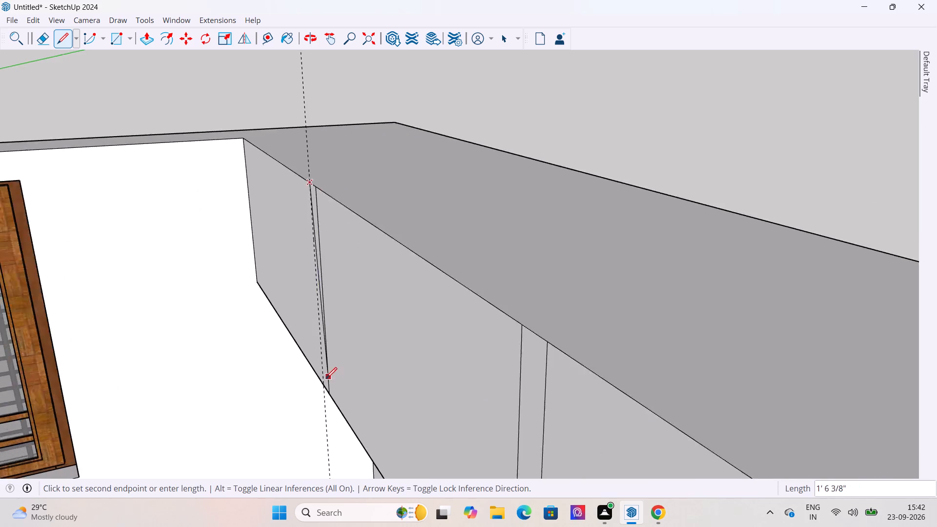
scroll(326, 378, "up", 8)
left_click(323, 385)
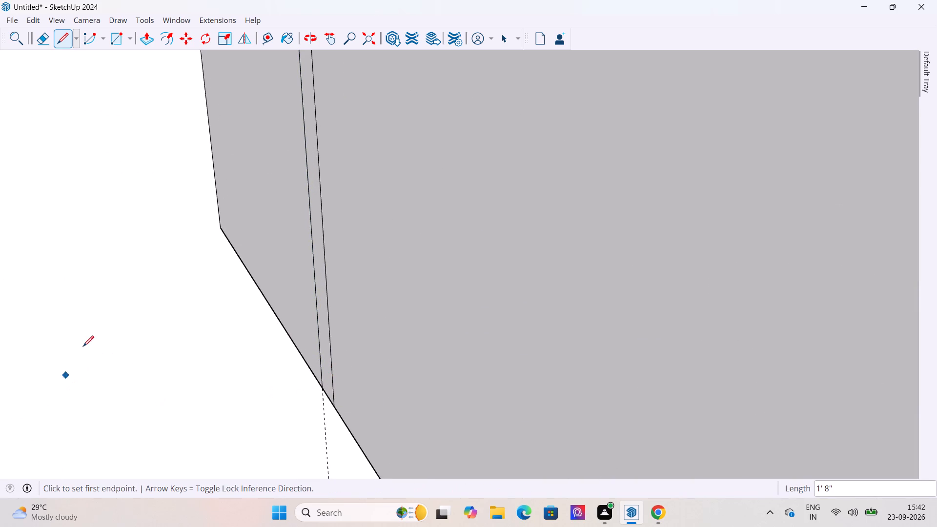
Delete all the guides in the model.
left_click(503, 33)
scroll(62, 339, "down", 5)
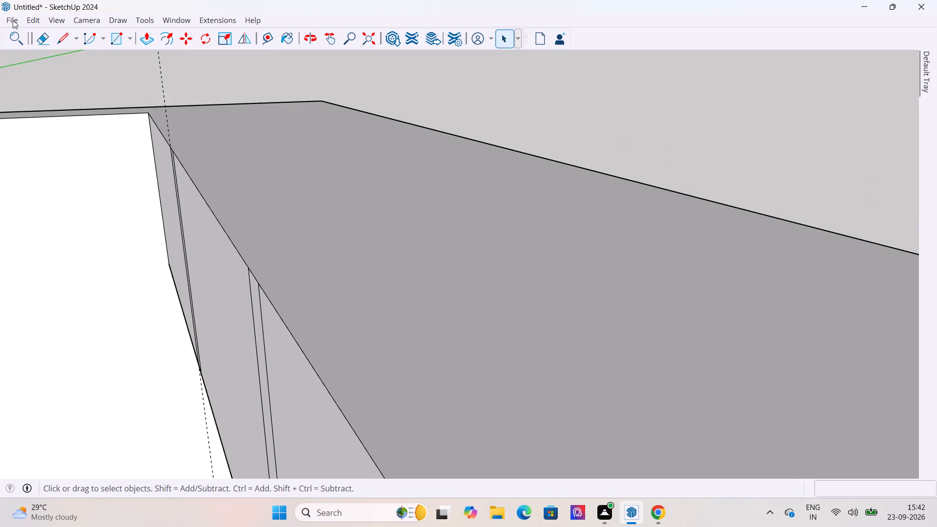
left_click(32, 17)
left_click(81, 144)
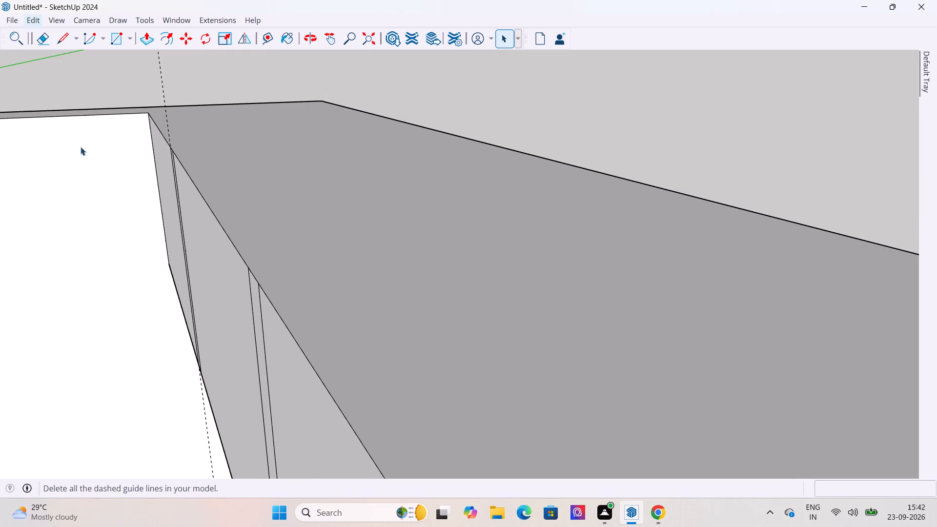
Push the 2" divider strip nearest the overhead unit's open end inward by 1' 3 3/4".
scroll(78, 218, "down", 12)
middle_click_drag(77, 313, 233, 236)
scroll(218, 246, "down", 7)
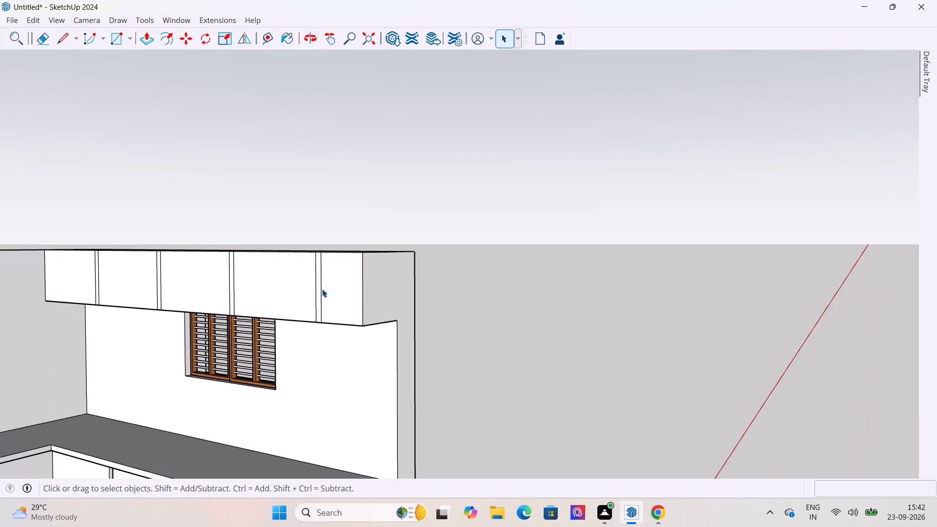
scroll(316, 283, "up", 5)
scroll(234, 283, "down", 4)
middle_click_drag(327, 254, 291, 320)
scroll(302, 322, "up", 5)
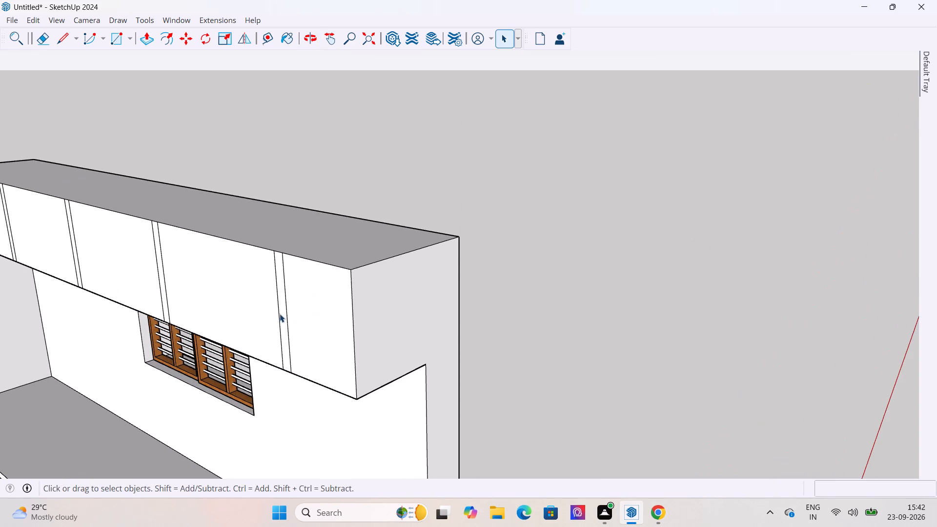
key("p")
left_click_drag(279, 280, 290, 243)
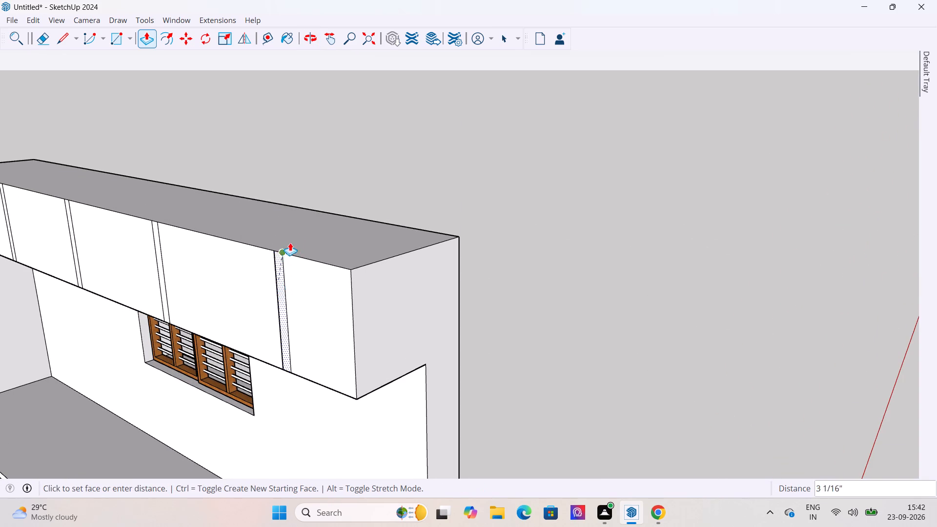
left_click_drag(290, 243, 367, 202)
scroll(255, 282, "down", 5)
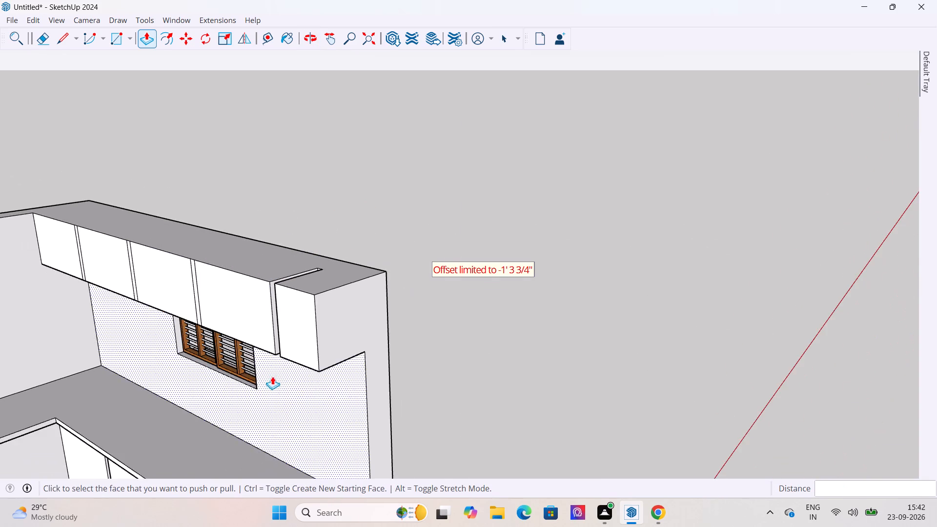
Push the other three 2" divider strips on the same overhead front inward by 1' 3 3/4", working toward the corner.
middle_click_drag(253, 274, 235, 321)
scroll(254, 338, "up", 9)
left_click_drag(176, 247, 218, 191)
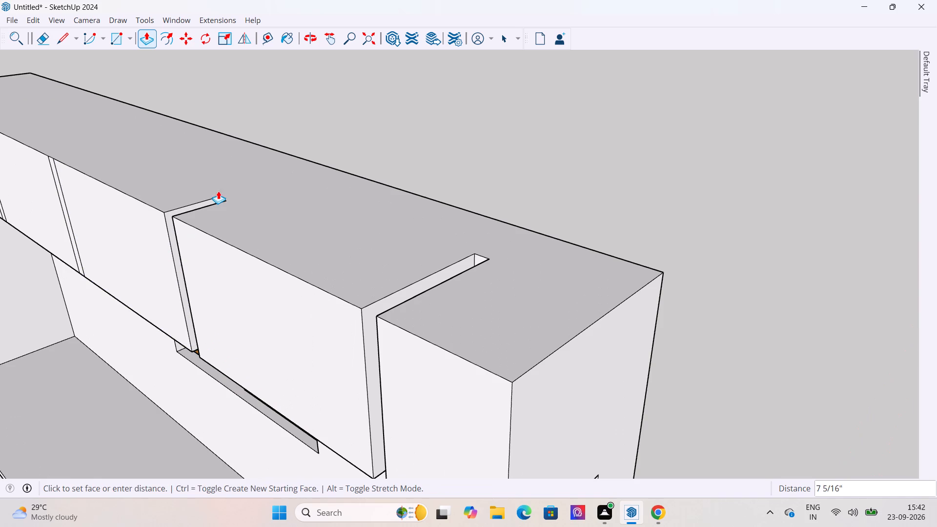
left_click_drag(218, 191, 286, 153)
scroll(293, 220, "down", 7)
scroll(174, 223, "up", 6)
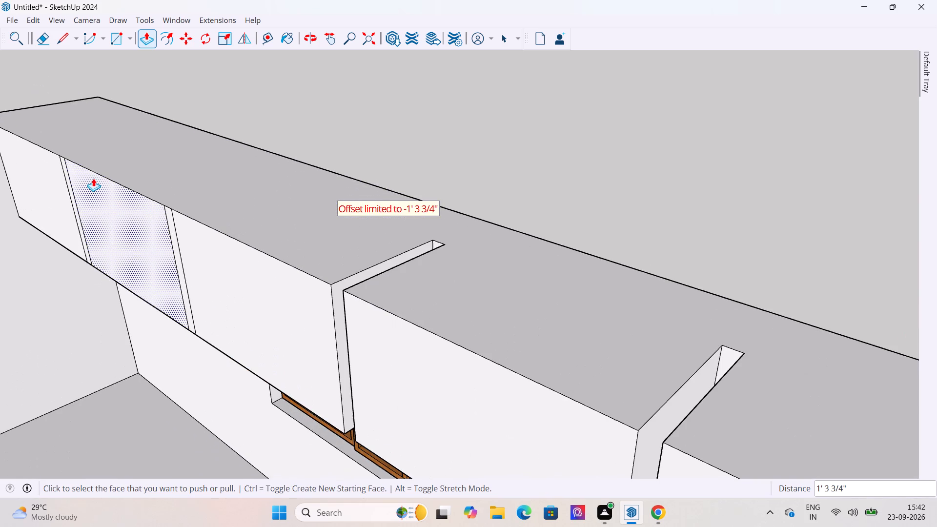
left_click_drag(170, 223, 256, 148)
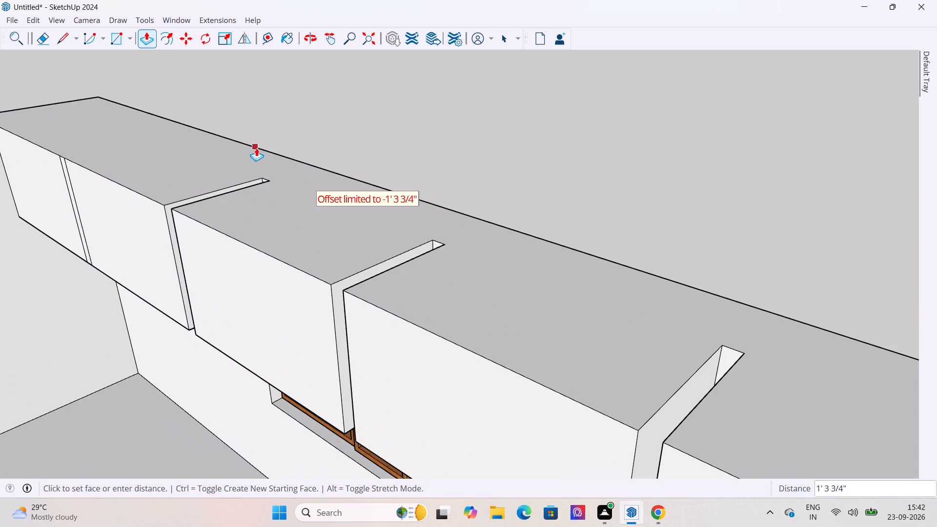
left_click_drag(256, 148, 264, 146)
scroll(197, 296, "down", 5)
scroll(108, 279, "up", 10)
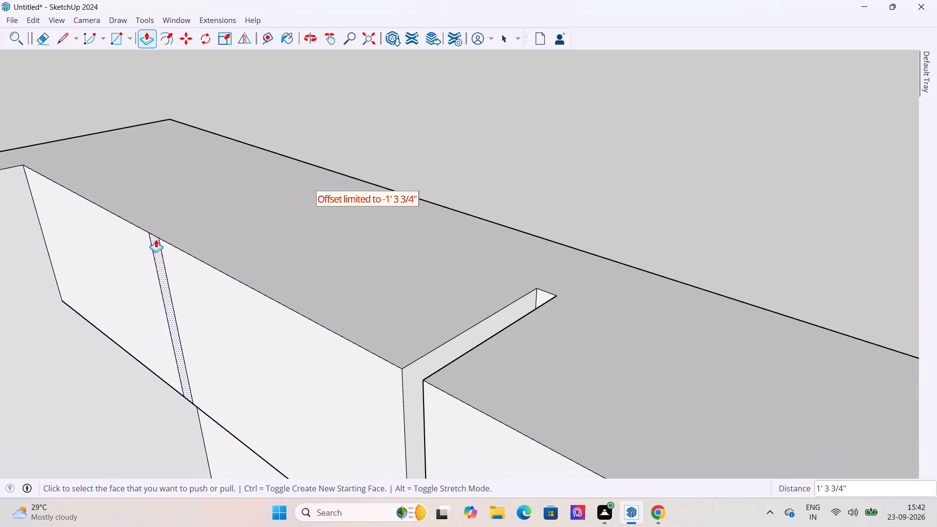
left_click_drag(156, 239, 283, 147)
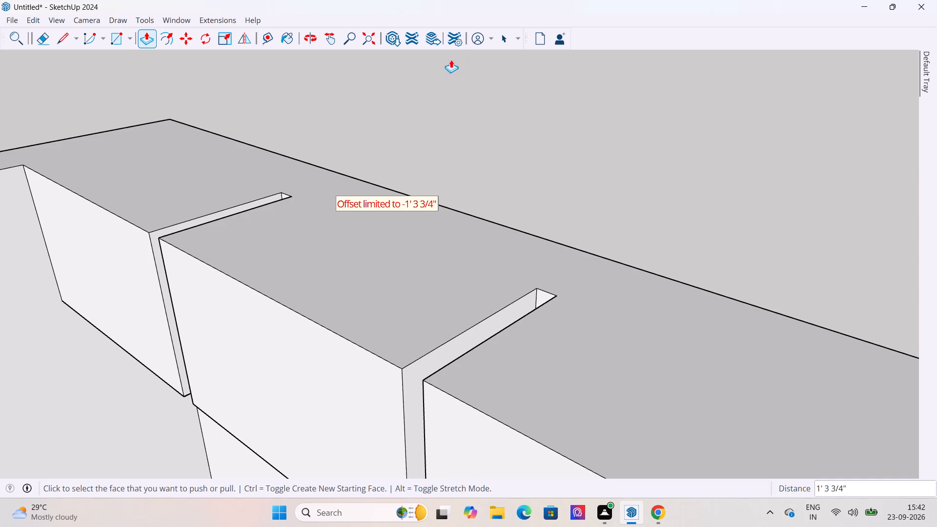
Examine the recessed divider strips on the overhead and base units from several angles around the kitchen.
left_click(500, 41)
left_click(471, 107)
scroll(222, 207, "down", 2)
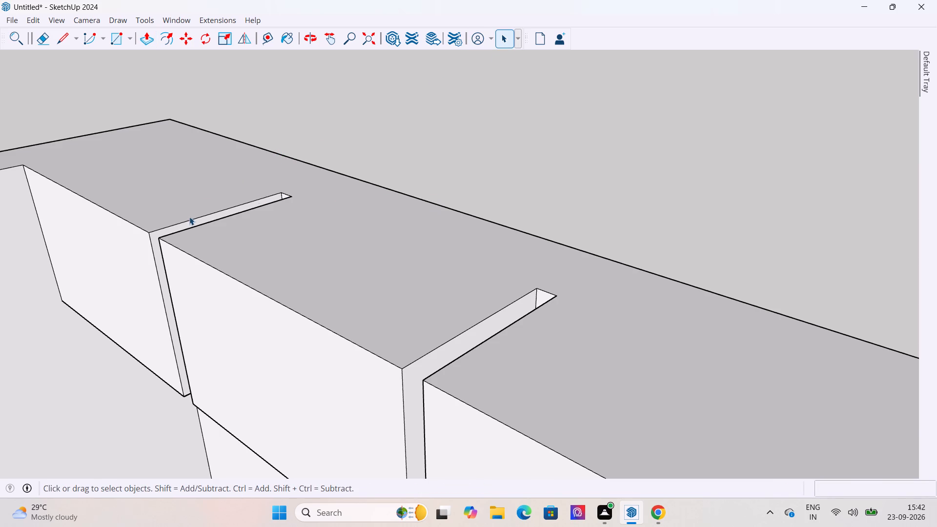
scroll(189, 217, "down", 18)
middle_click_drag(189, 295, 167, 337)
scroll(161, 215, "down", 5)
scroll(238, 347, "up", 5)
middle_click_drag(230, 233, 235, 227)
scroll(244, 252, "down", 6)
middle_click_drag(280, 293, 236, 157)
scroll(235, 156, "up", 12)
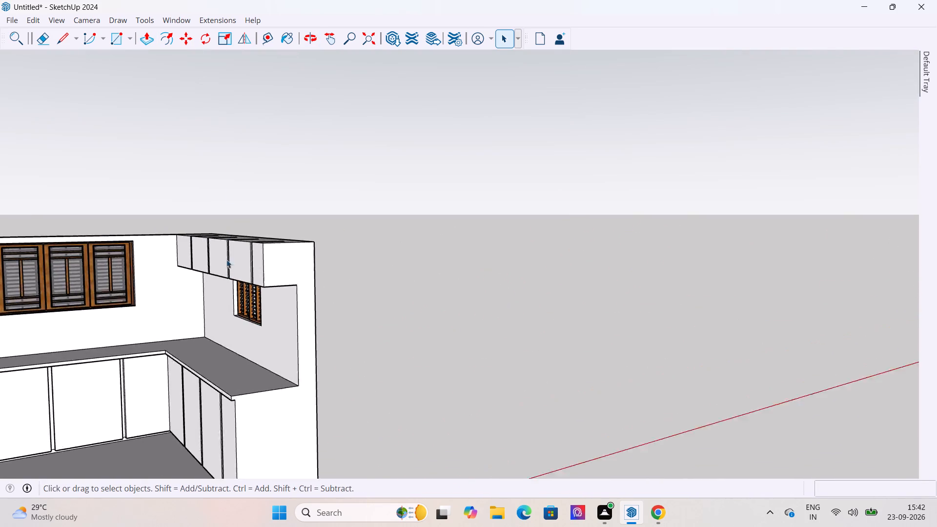
scroll(226, 260, "up", 3)
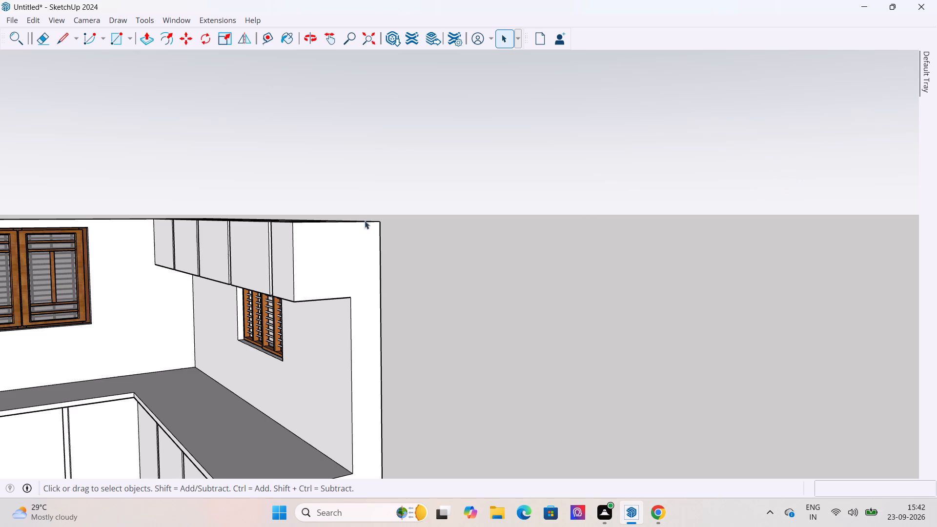
scroll(302, 210, "down", 6)
scroll(232, 266, "down", 7)
middle_click_drag(187, 341, 325, 317)
scroll(326, 316, "up", 6)
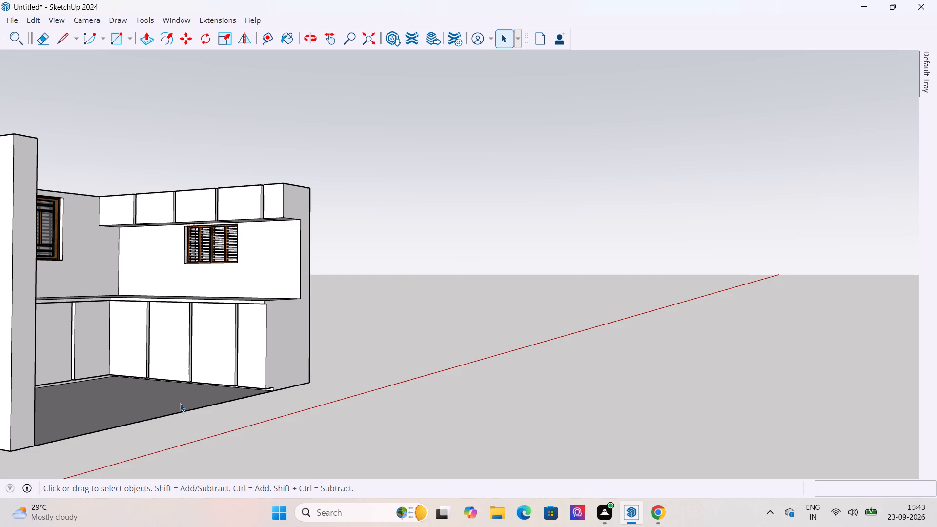
scroll(230, 383, "down", 5)
middle_click_drag(366, 414, 204, 459)
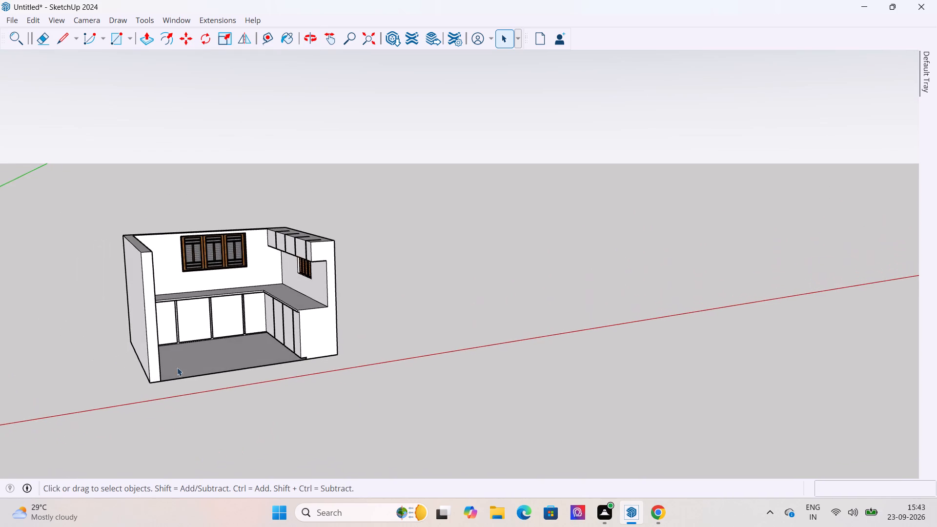
scroll(171, 351, "down", 3)
scroll(181, 353, "up", 15)
scroll(160, 319, "down", 6)
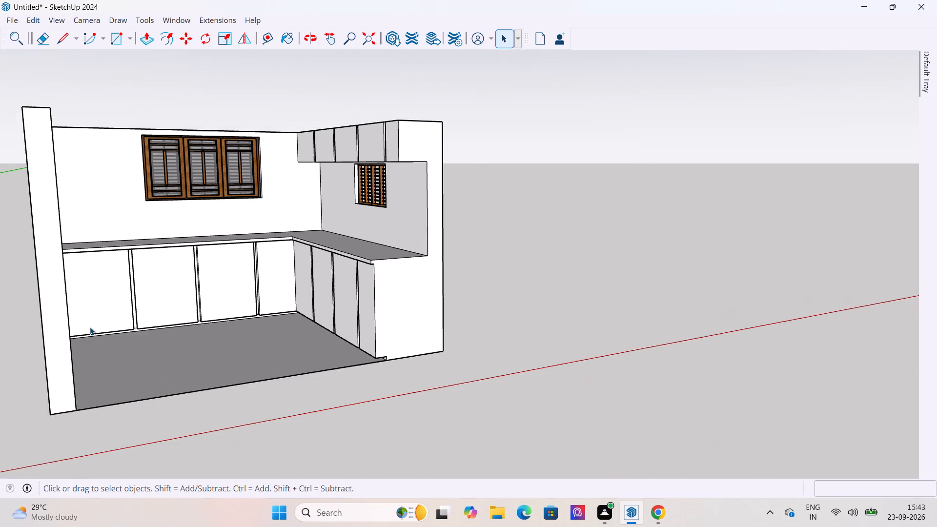
Switch to 3D Warehouse in Chrome, search for "wooden cabinet frame" and look through the models.
left_click(662, 509)
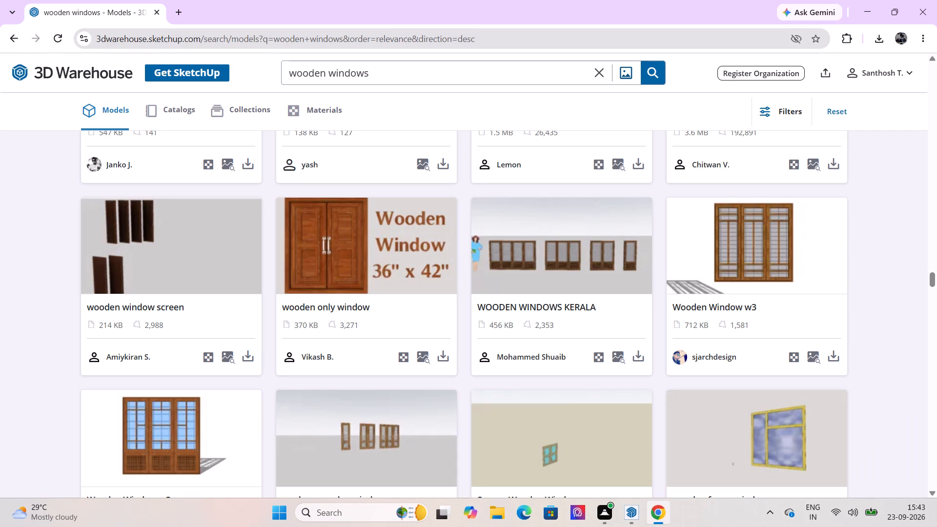
left_click(372, 72)
key("BackSpace")
key("BackSpace")
key("BackSpace")
key("BackSpace")
key("BackSpace")
key("BackSpace")
key("BackSpace")
type("cabinet")
key("space")
type("frame")
key("Return")
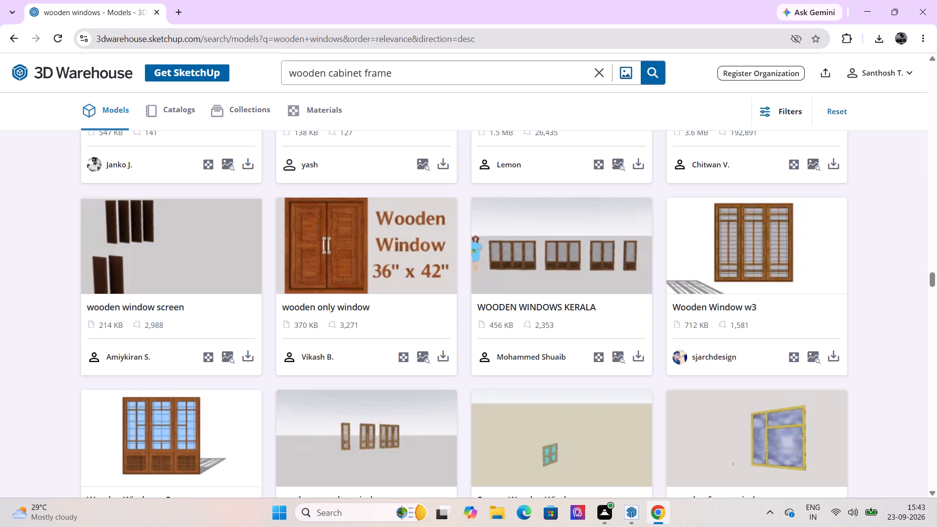
scroll(441, 175, "up", 19)
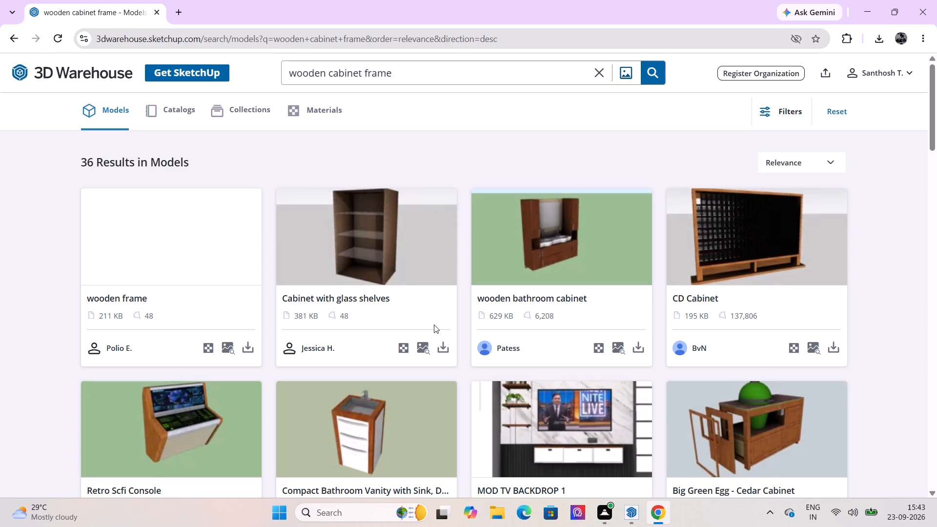
scroll(434, 324, "down", 7)
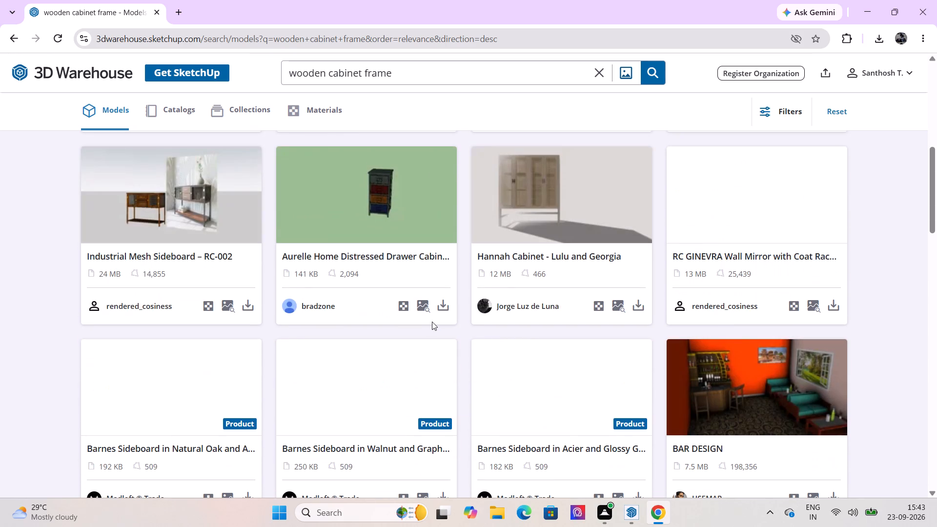
scroll(432, 322, "down", 4)
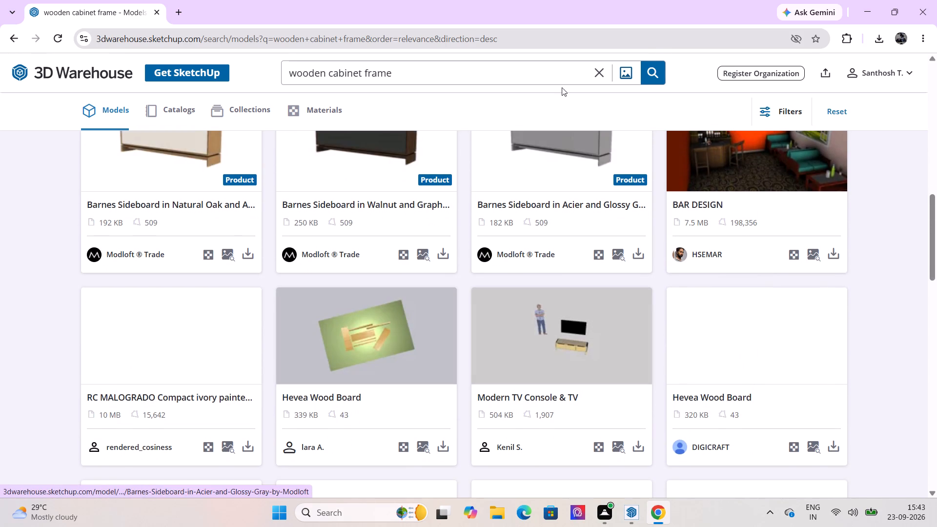
Replace the 3D Warehouse search with "wood".
left_click(597, 74)
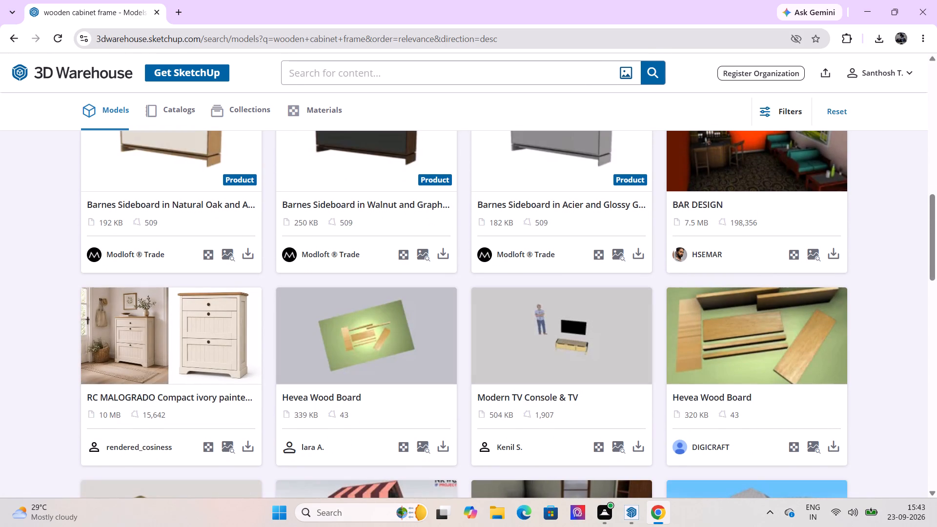
type("wood")
key("Return")
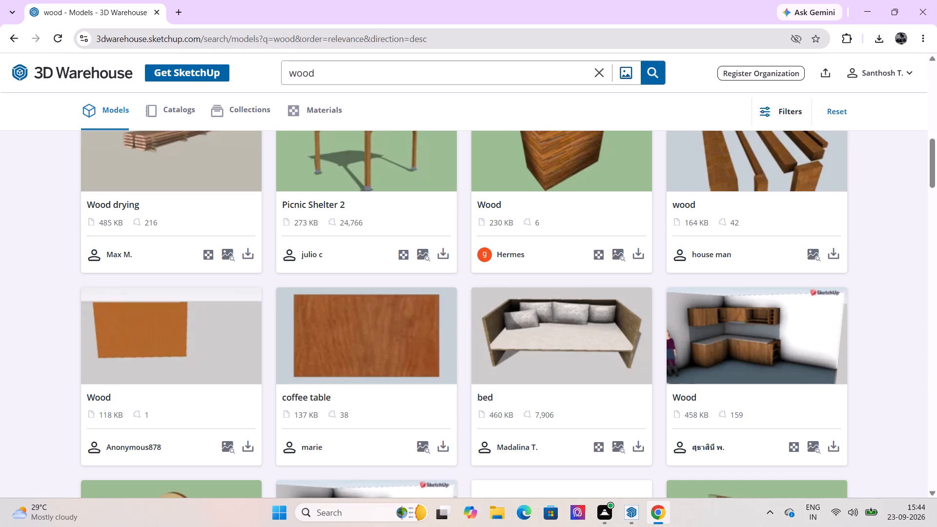
Browse the wood models for a piece suitable for the kitchen cabinets.
scroll(524, 176, "up", 5)
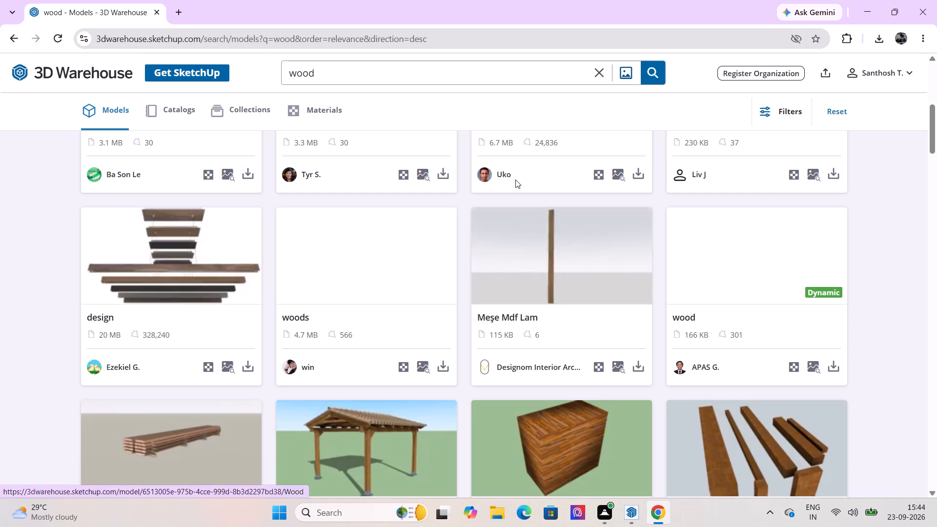
scroll(507, 187, "up", 10)
scroll(496, 195, "down", 3)
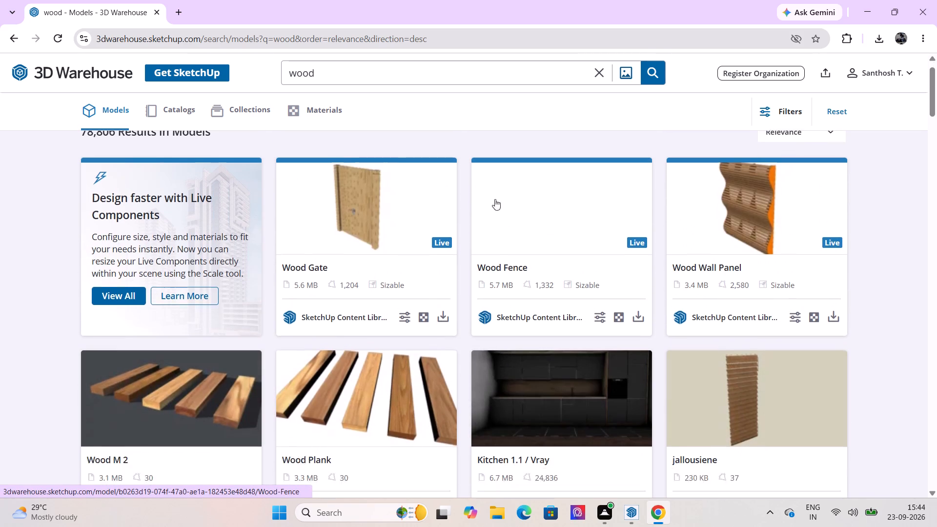
scroll(495, 199, "down", 17)
scroll(383, 226, "up", 5)
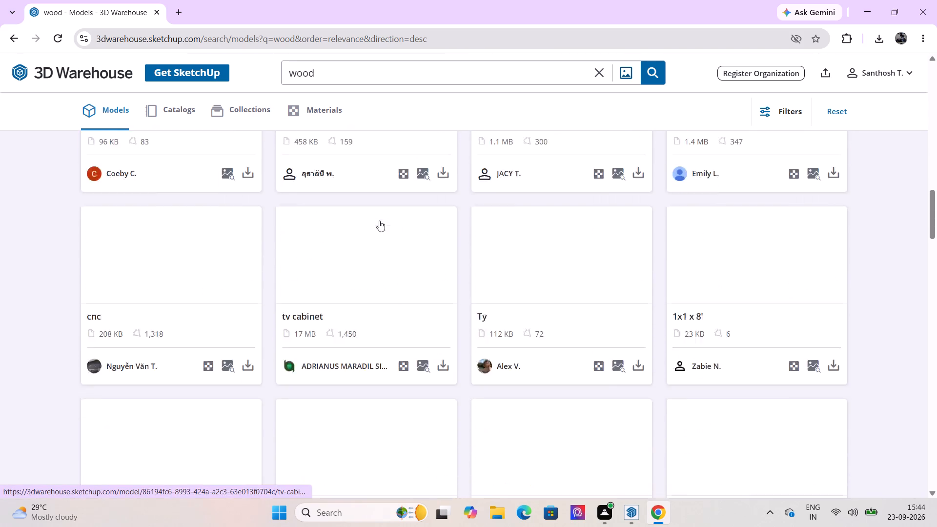
scroll(376, 240, "up", 1)
scroll(345, 322, "down", 4)
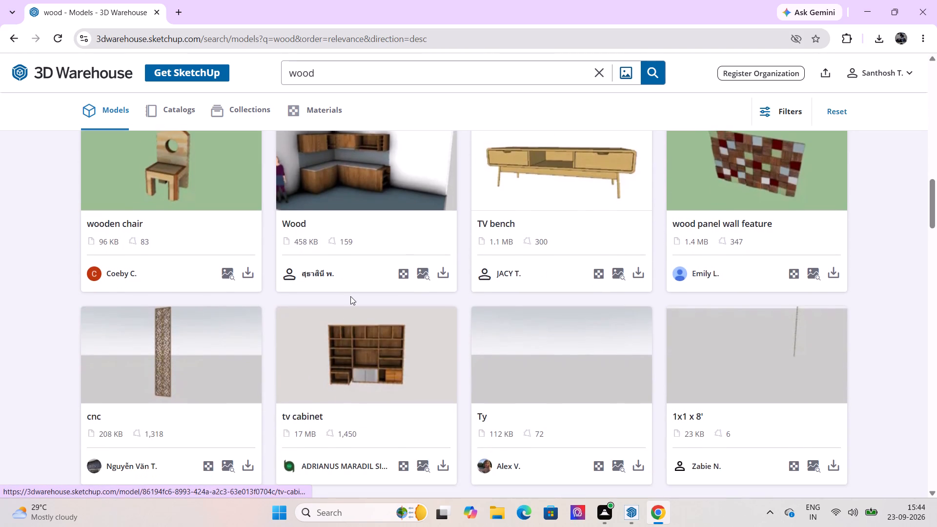
scroll(350, 296, "down", 11)
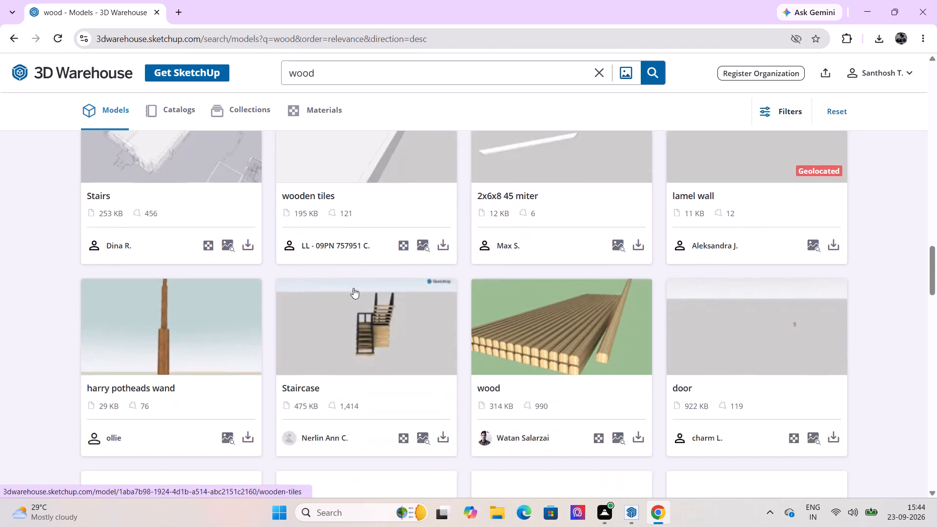
scroll(354, 287, "down", 4)
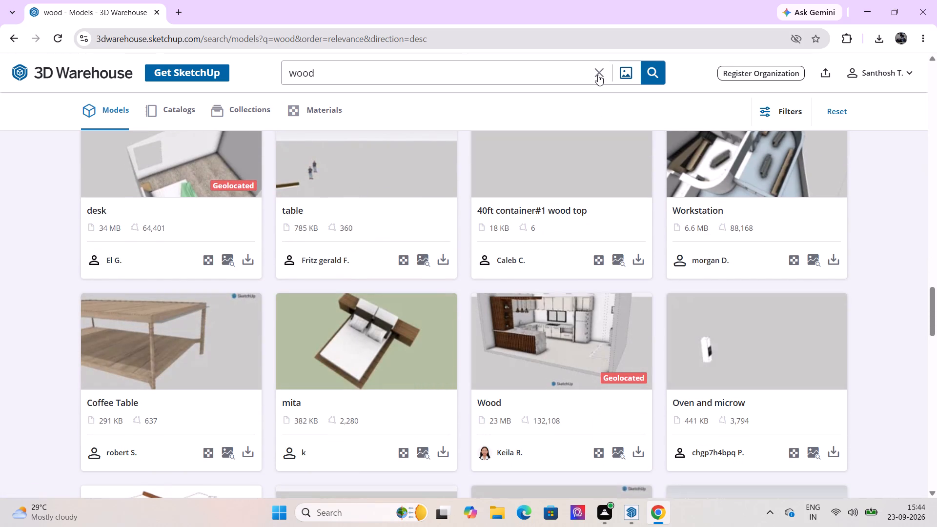
Search 3D Warehouse for "door handles".
left_click(598, 74)
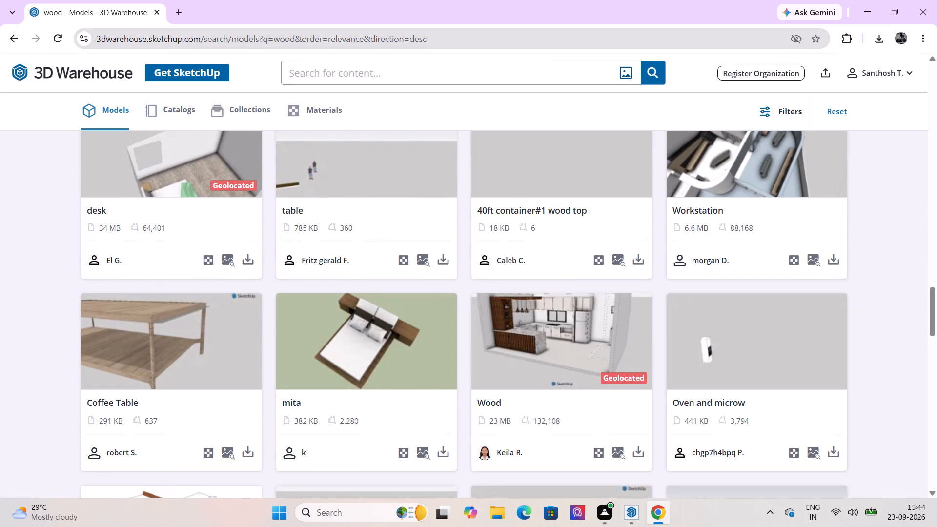
type("door ha")
type("nd")
type("les")
key("Return")
Look through the door handle models for a style that suits the kitchen units.
scroll(484, 188, "up", 12)
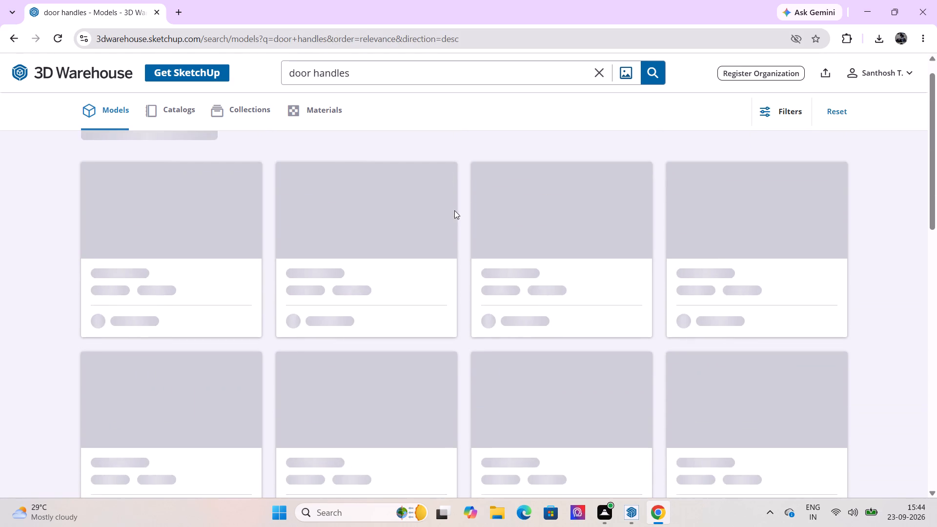
scroll(454, 228, "up", 4)
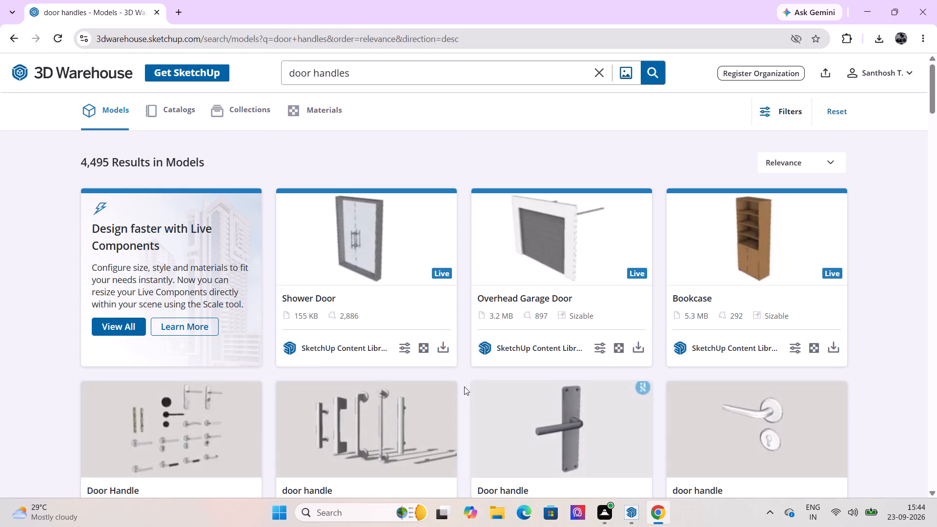
scroll(604, 356, "down", 6)
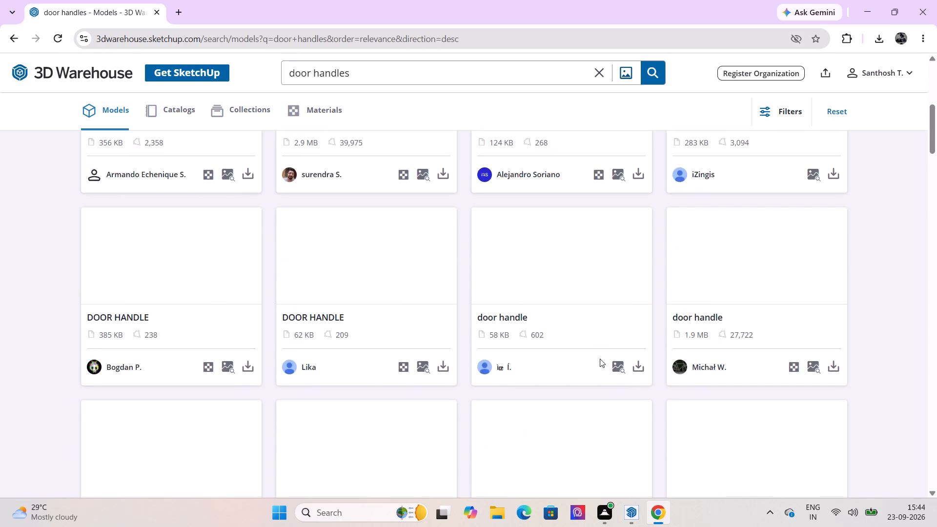
scroll(499, 362, "up", 3)
scroll(499, 362, "down", 2)
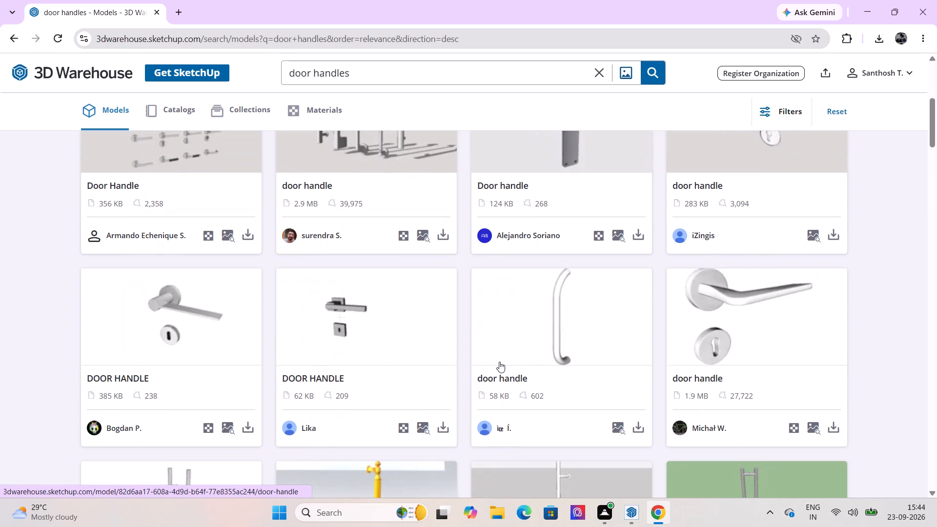
scroll(516, 356, "down", 3)
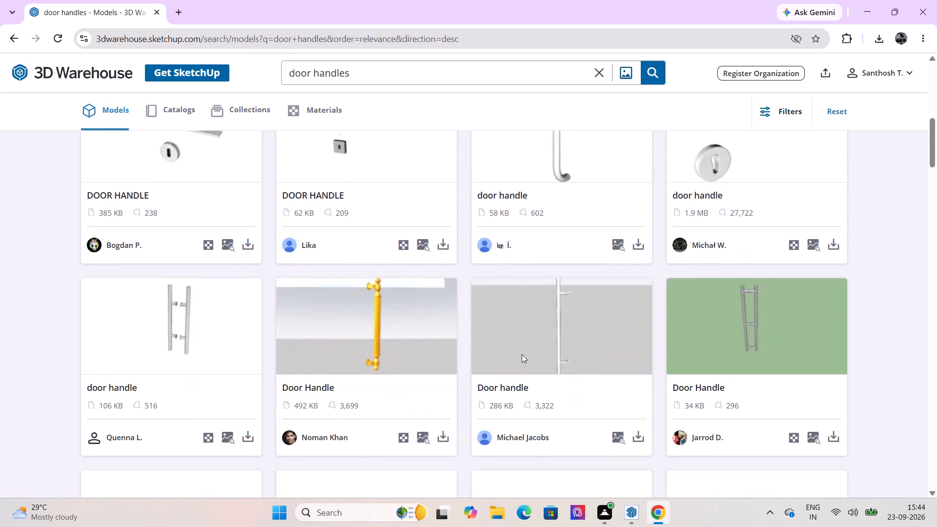
scroll(522, 354, "down", 1)
scroll(381, 355, "down", 2)
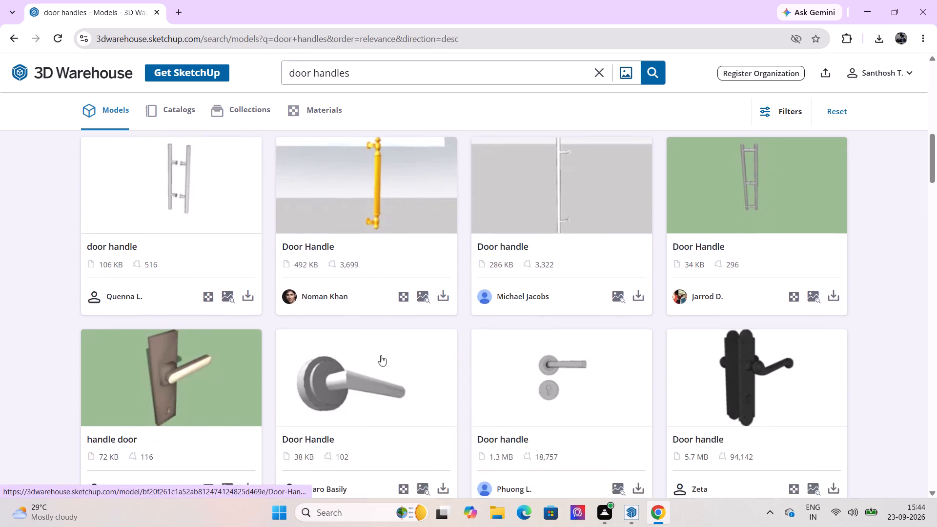
scroll(379, 356, "down", 5)
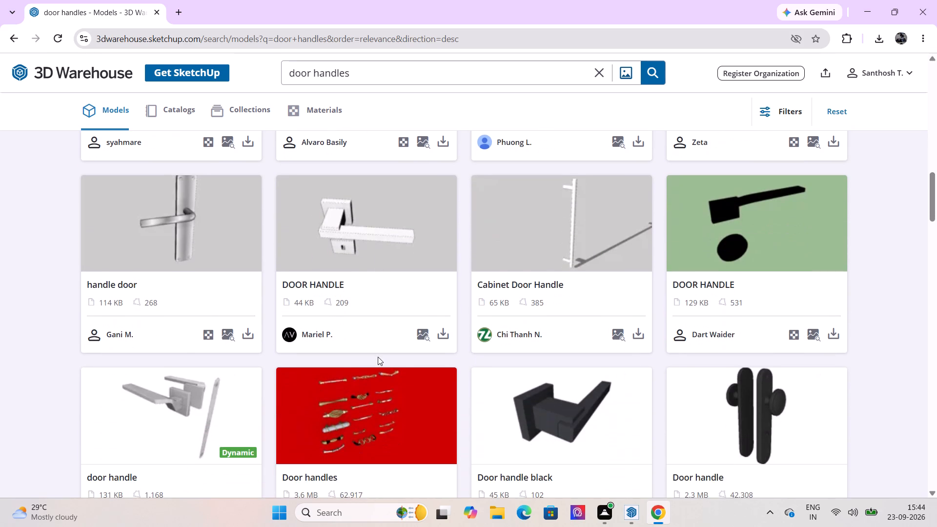
scroll(378, 357, "down", 2)
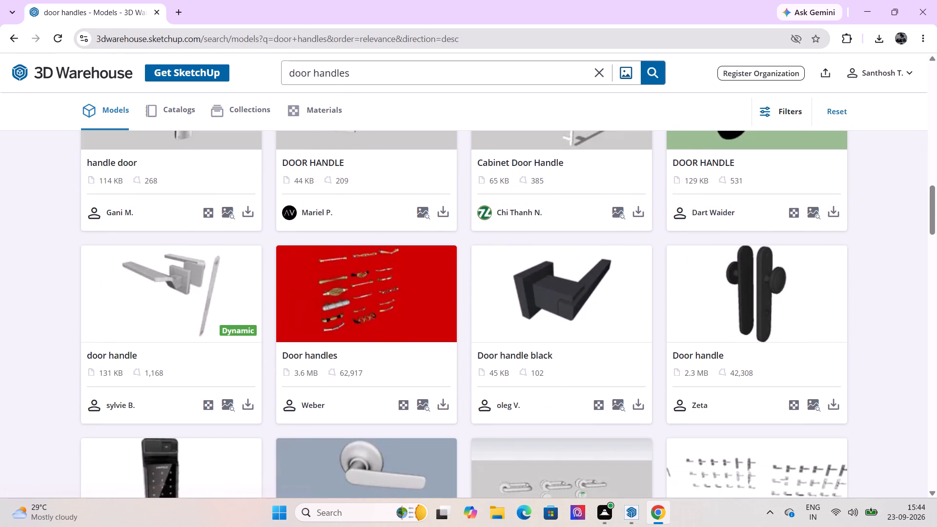
Narrow the 3D Warehouse search to "wooden door handles".
left_click(286, 68)
type("wooden")
key("space")
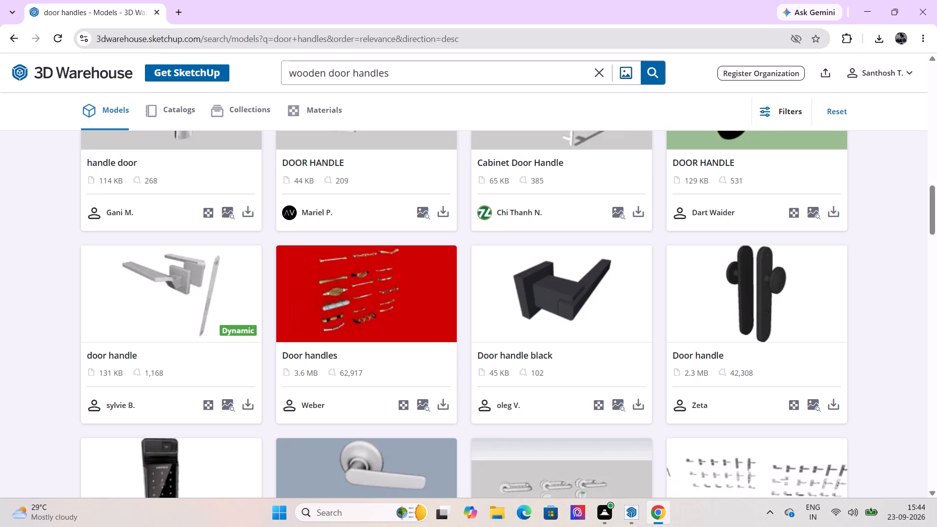
key("Return")
Look through the wooden door handle models for handles or doors that suit the kitchen cabinets.
scroll(518, 229, "up", 9)
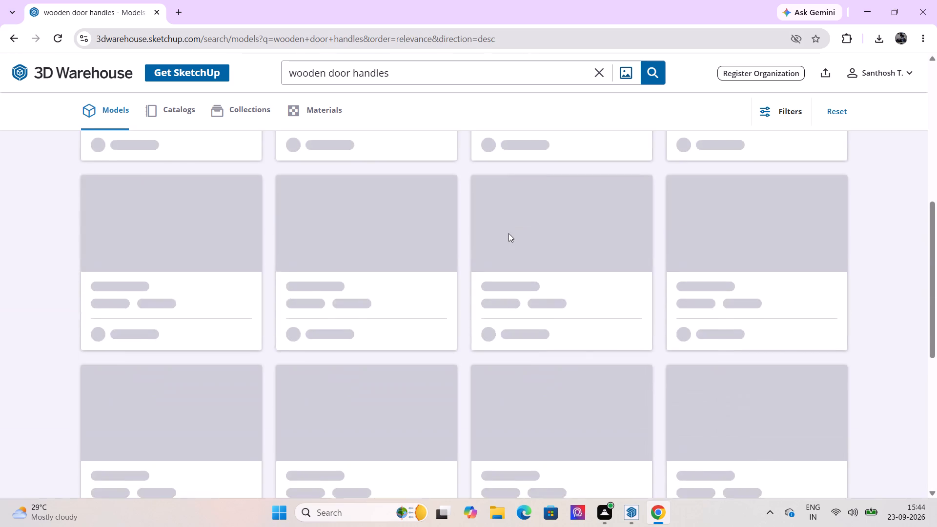
scroll(509, 233, "up", 3)
scroll(485, 279, "up", 2)
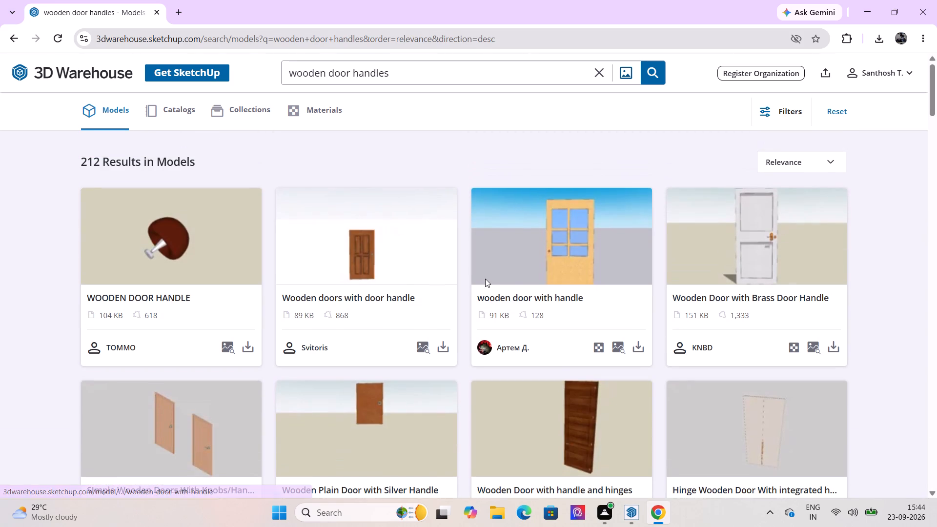
scroll(485, 279, "down", 8)
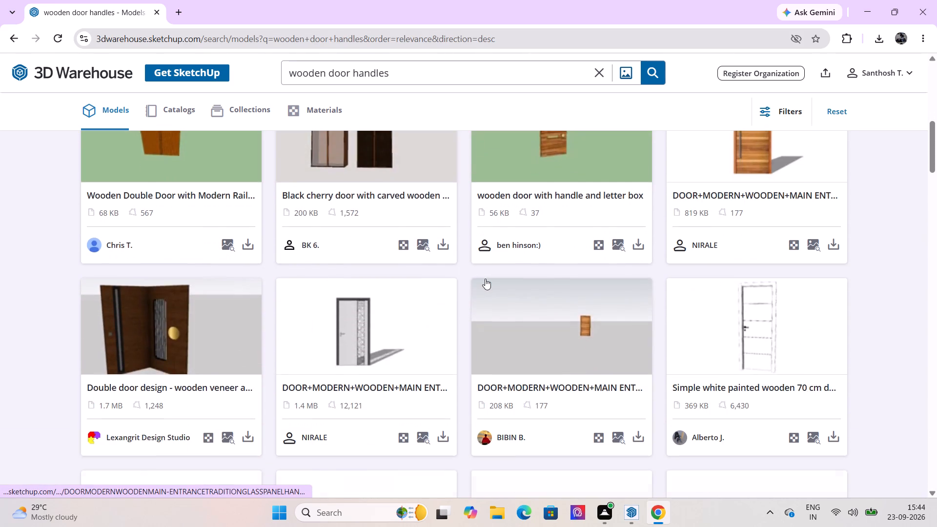
scroll(485, 279, "down", 11)
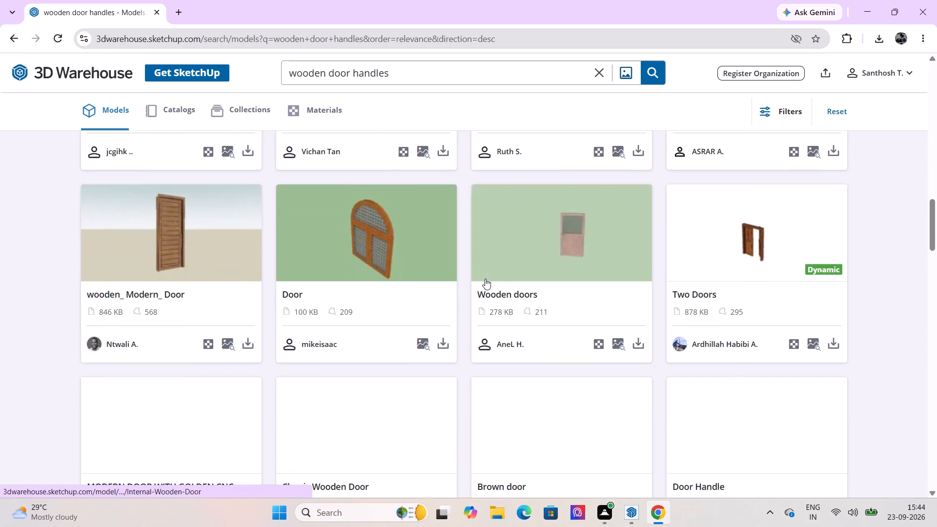
scroll(485, 279, "down", 8)
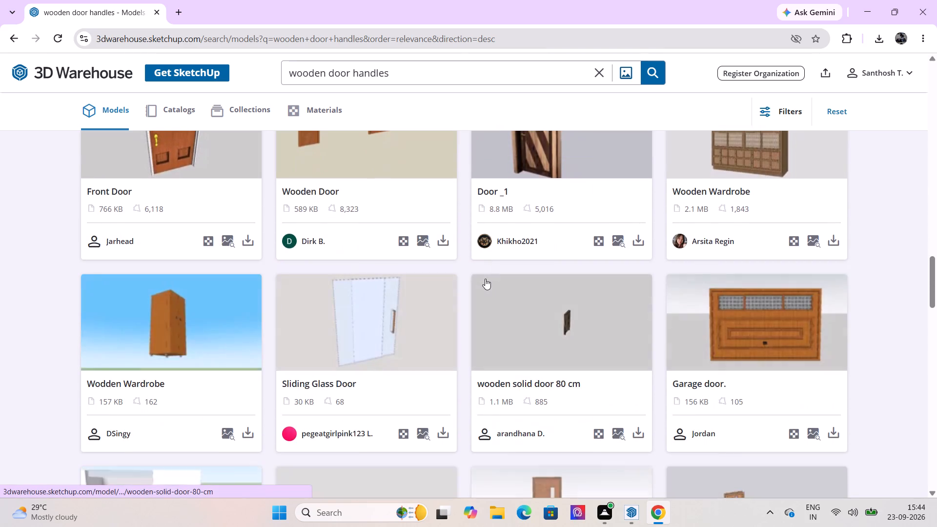
scroll(485, 279, "down", 6)
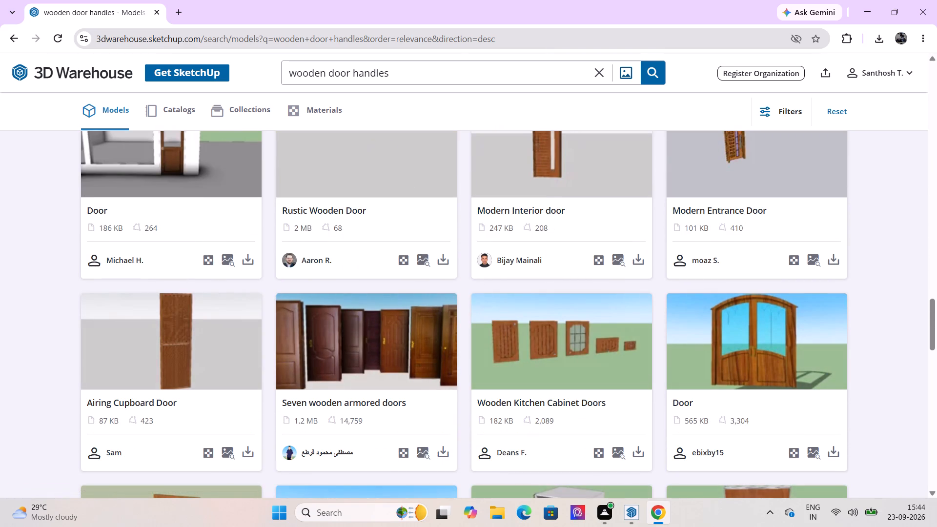
Search the model library for "wood door handles" and look through the results for a suitable handle.
left_click(326, 71)
key("BackSpace")
key("BackSpace")
key("Return")
scroll(349, 243, "up", 17)
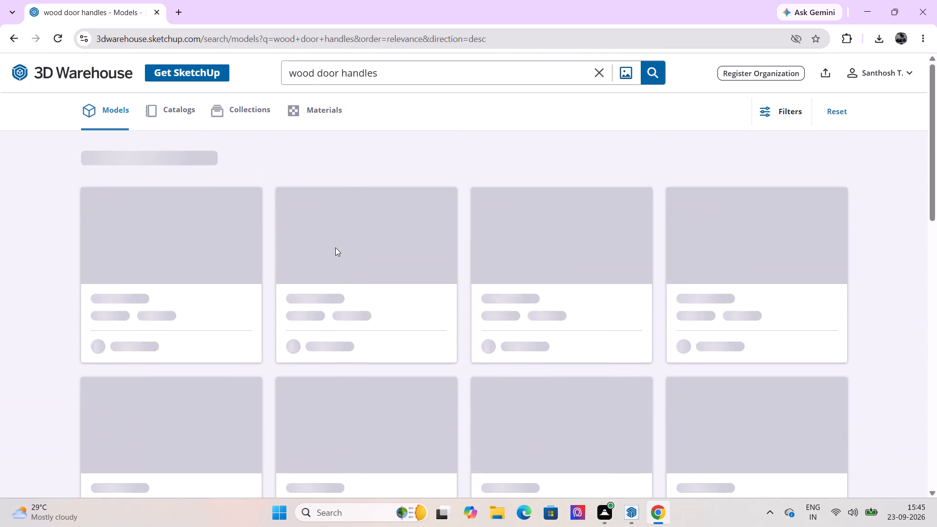
scroll(335, 247, "up", 3)
scroll(414, 349, "up", 4)
scroll(414, 349, "down", 7)
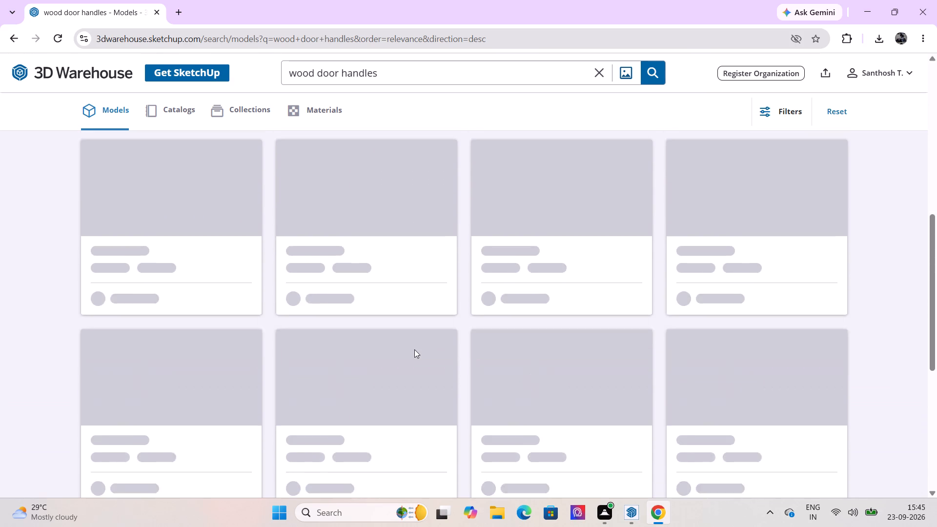
scroll(414, 349, "up", 17)
scroll(455, 387, "up", 4)
scroll(365, 308, "down", 3)
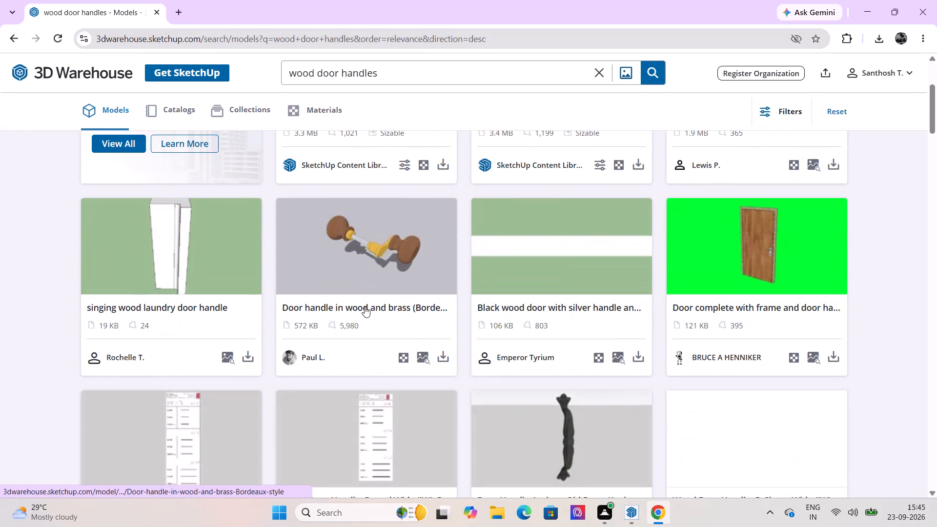
scroll(365, 306, "down", 5)
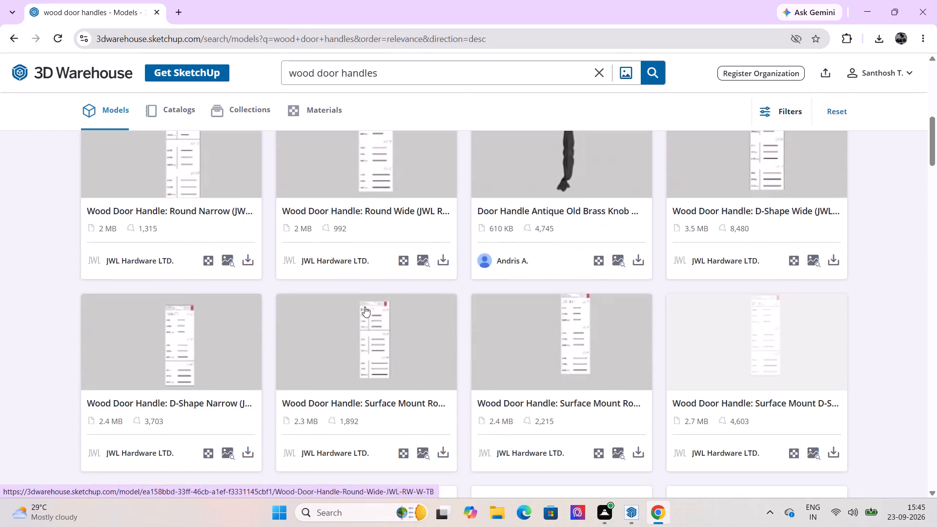
scroll(365, 306, "down", 6)
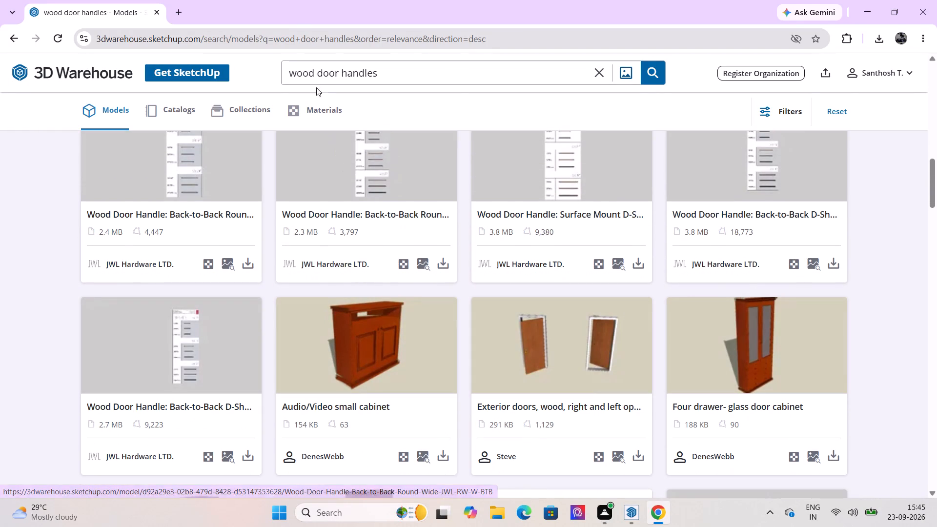
Search the models for "door handles" and browse the results for a pull handle suited to the kitchen cabinets.
left_click_drag(315, 72, 279, 73)
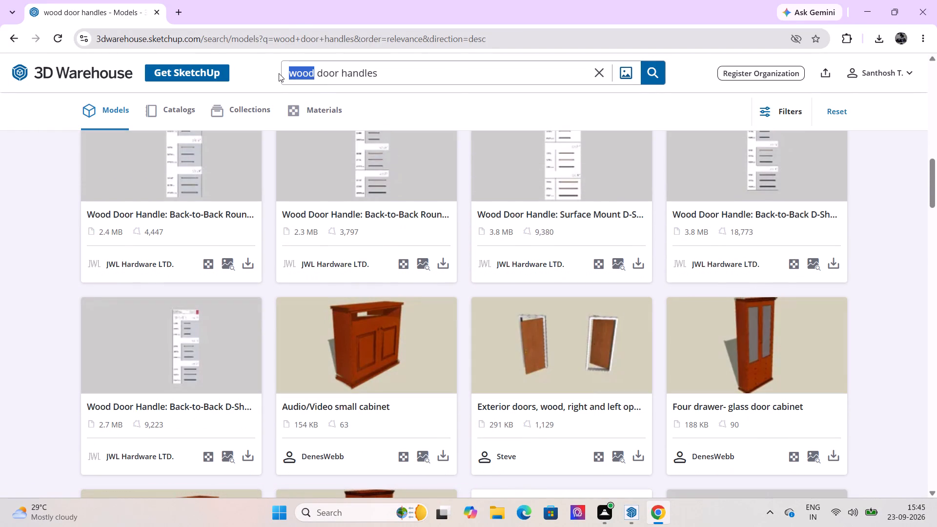
key("BackSpace")
key("Return")
scroll(371, 234, "down", 4)
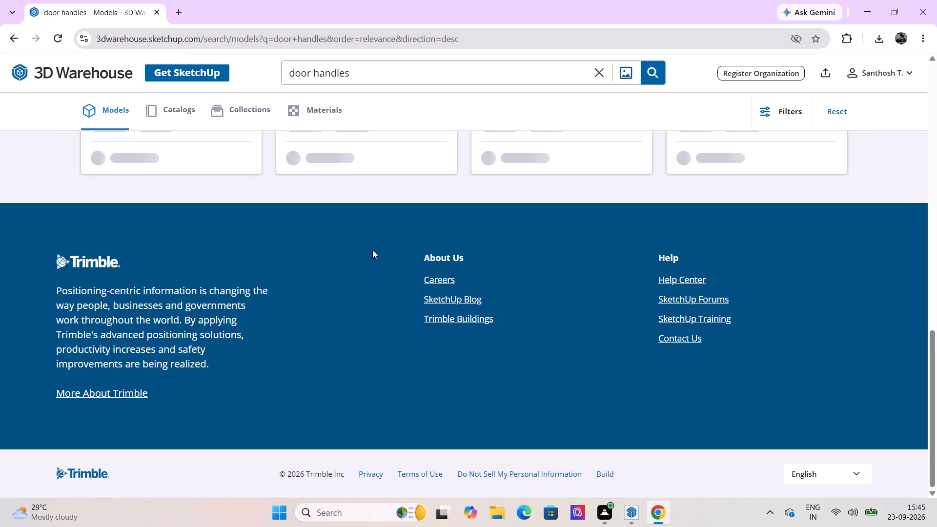
scroll(372, 250, "down", 2)
scroll(376, 261, "up", 20)
scroll(376, 261, "up", 1)
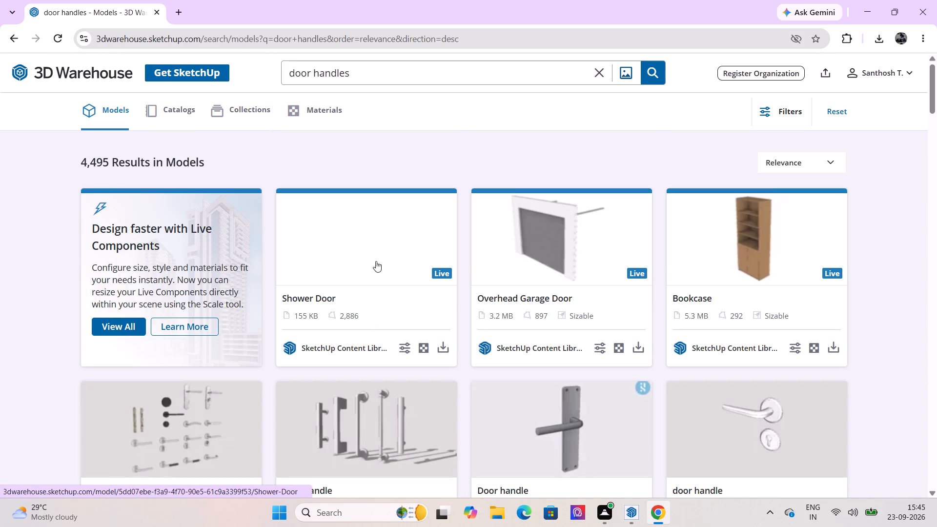
scroll(376, 261, "down", 8)
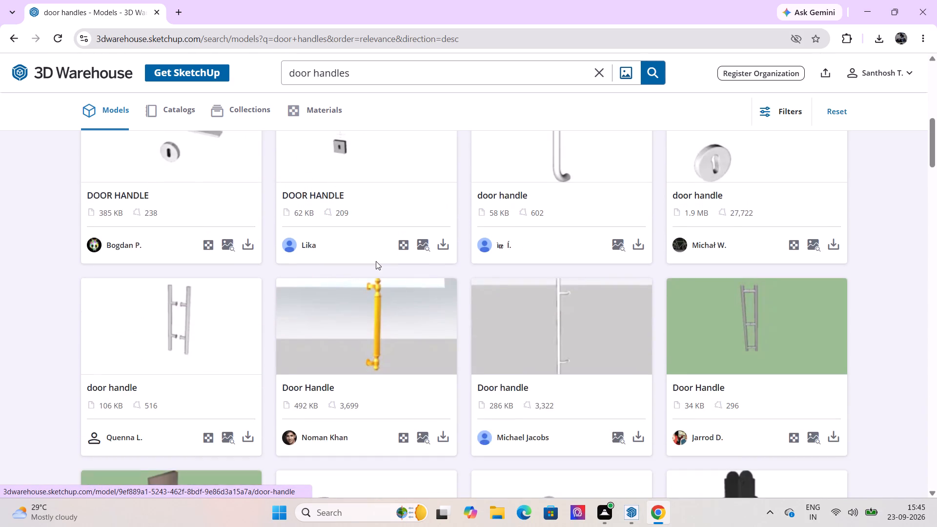
scroll(376, 261, "down", 9)
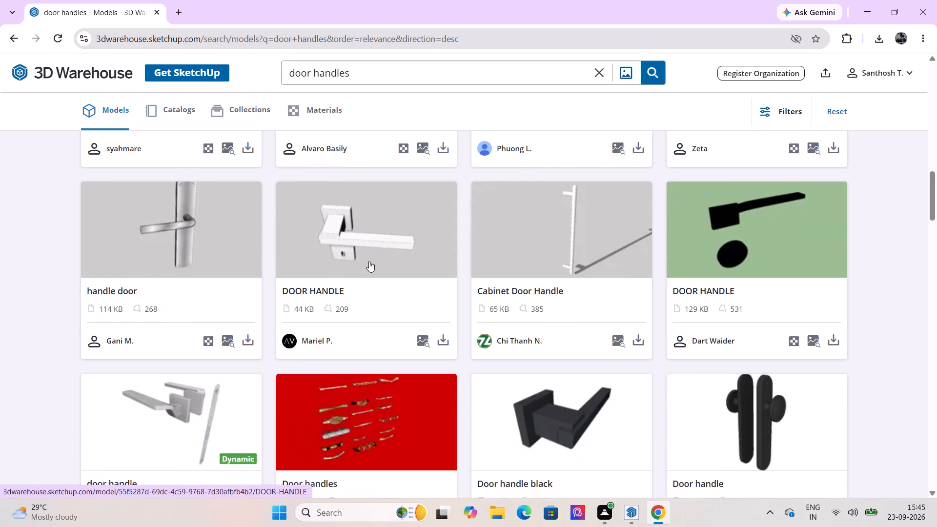
scroll(332, 332, "down", 3)
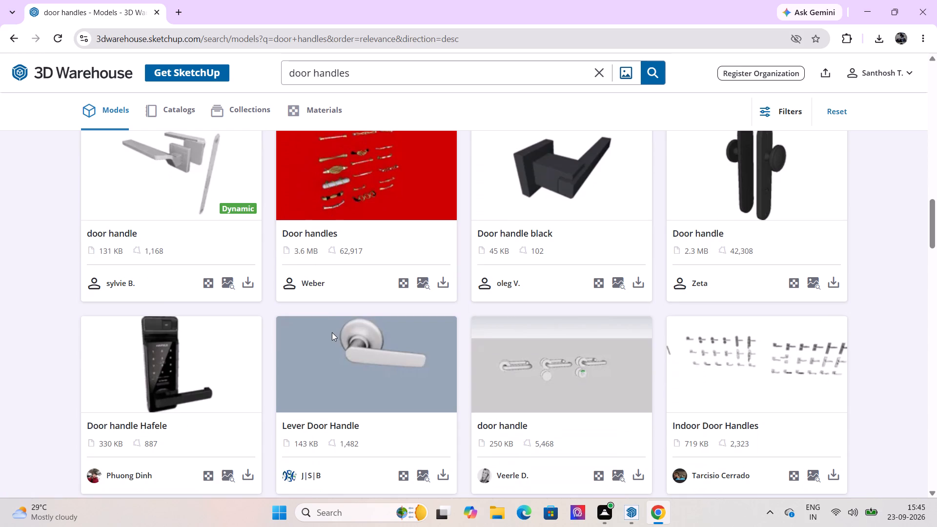
scroll(332, 332, "down", 5)
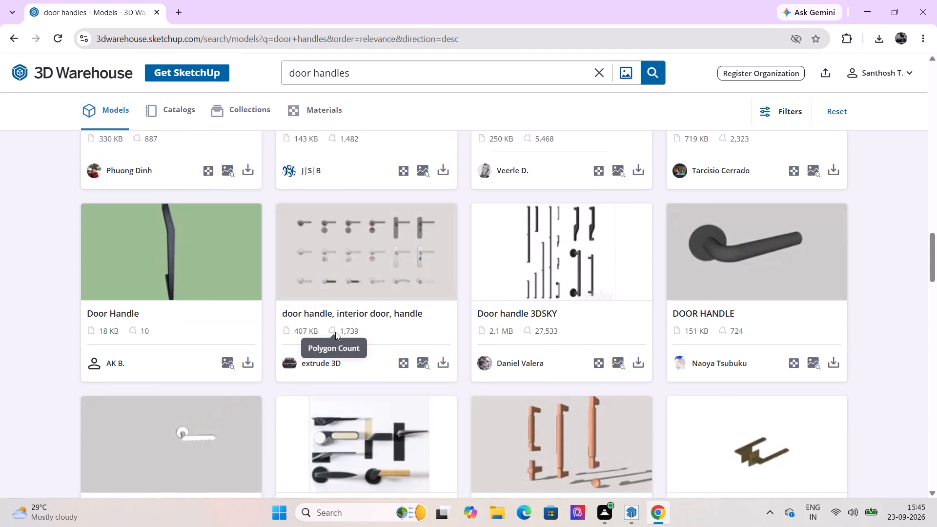
scroll(335, 332, "down", 2)
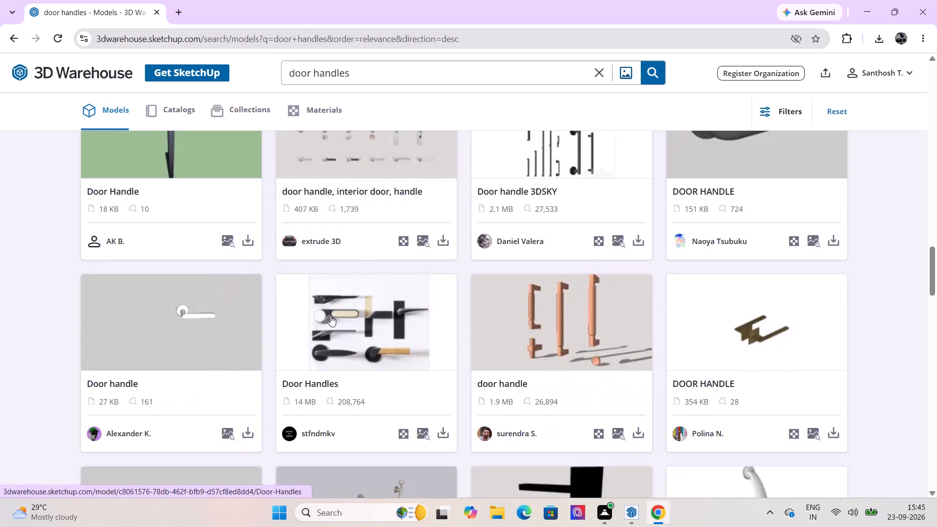
Download the 1.9 MB "door handle" model with the copper-coloured pull handles as a SketchUp file.
left_click(639, 428)
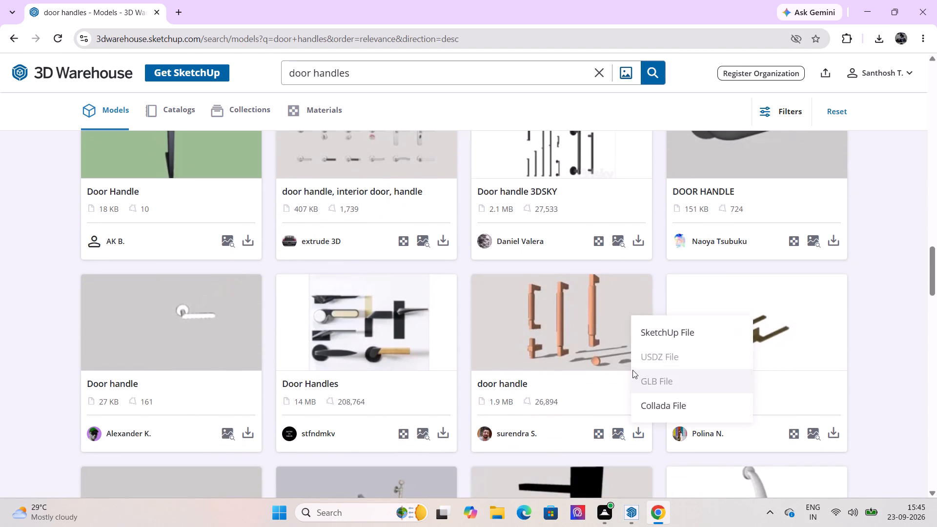
left_click(639, 329)
scroll(539, 322, "down", 6)
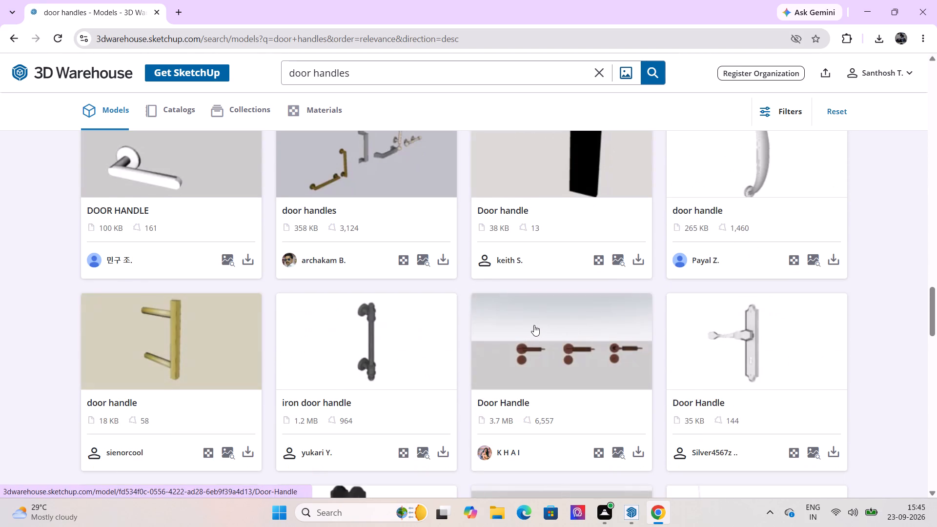
scroll(534, 325, "down", 9)
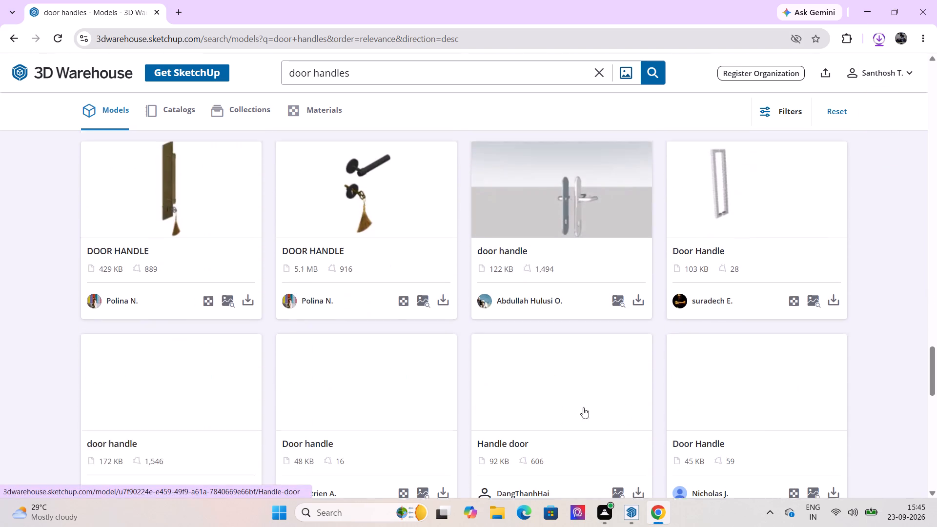
scroll(430, 324, "up", 7)
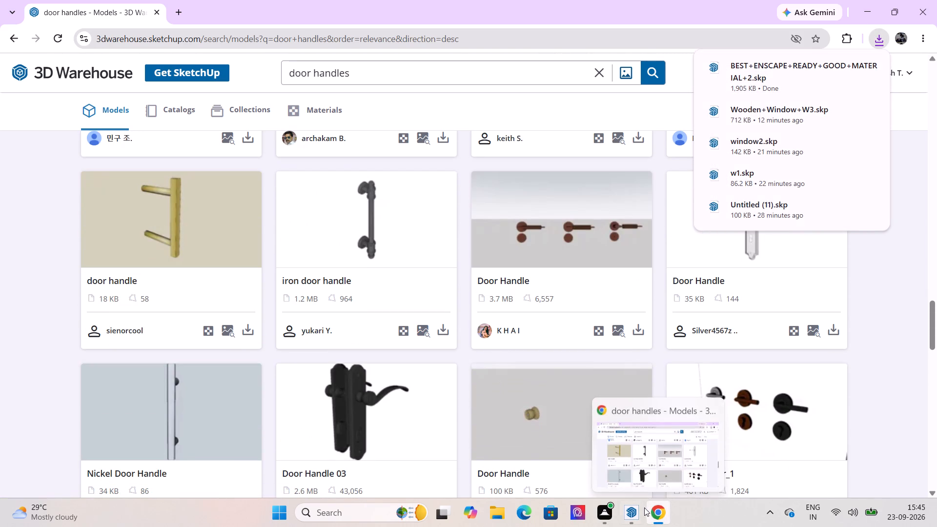
Switch to SketchUp, import BEST+ENSCAPE+READY+GOOD+MATERIAL+2 from Downloads, and place the handle set on open ground beside the kitchen.
left_click(633, 512)
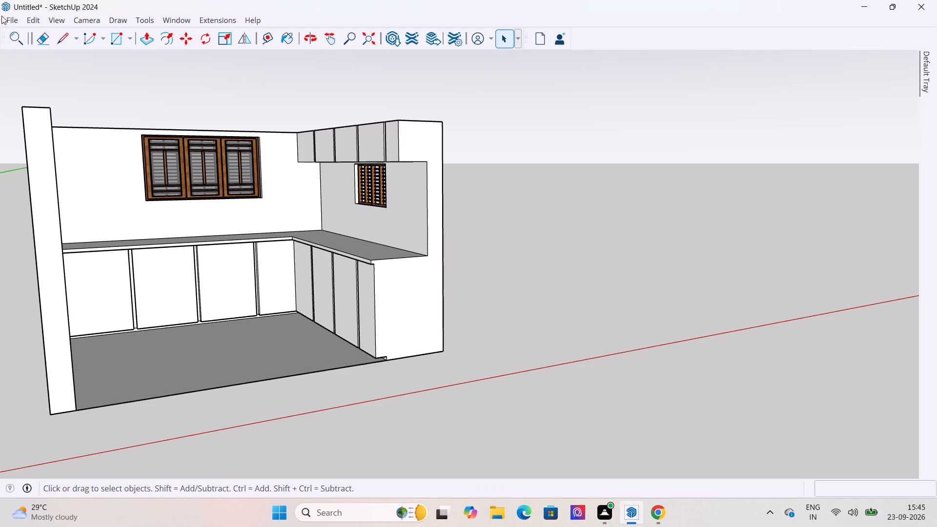
left_click(6, 16)
left_click(46, 194)
left_click(144, 125)
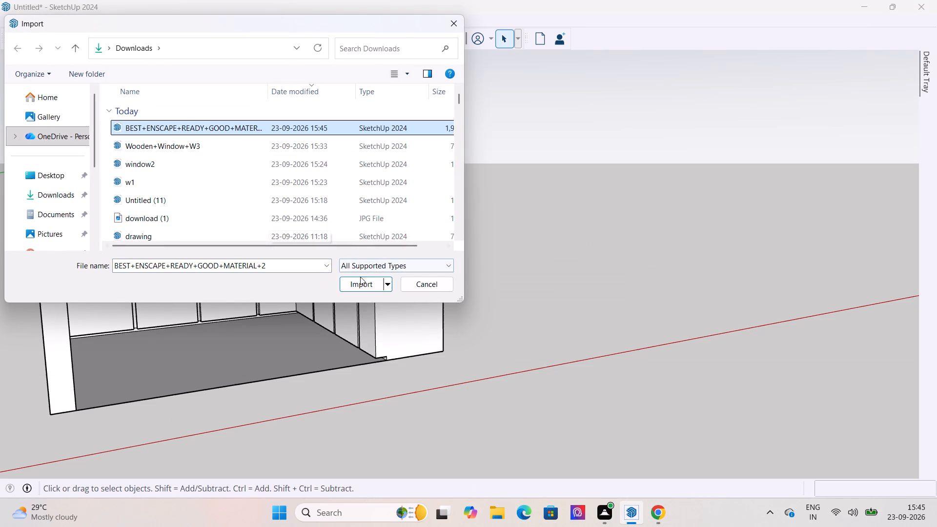
left_click(361, 283)
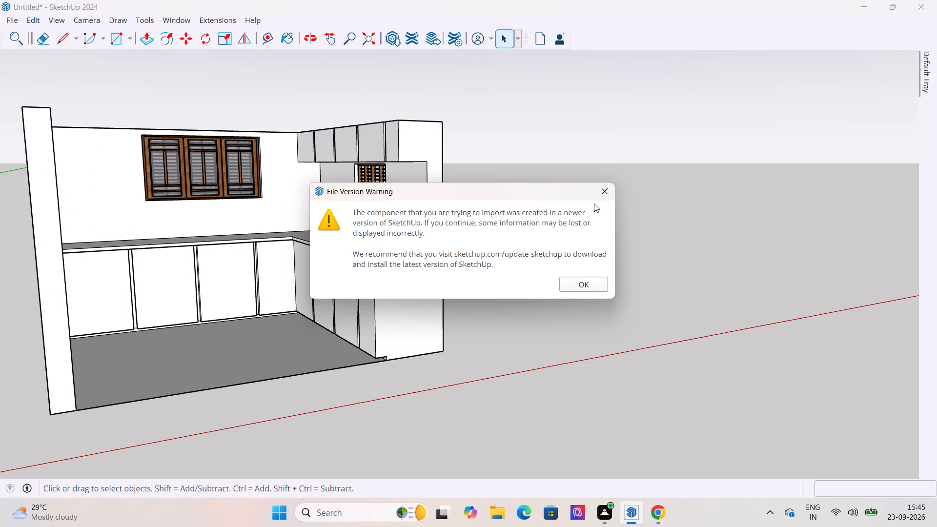
left_click(607, 188)
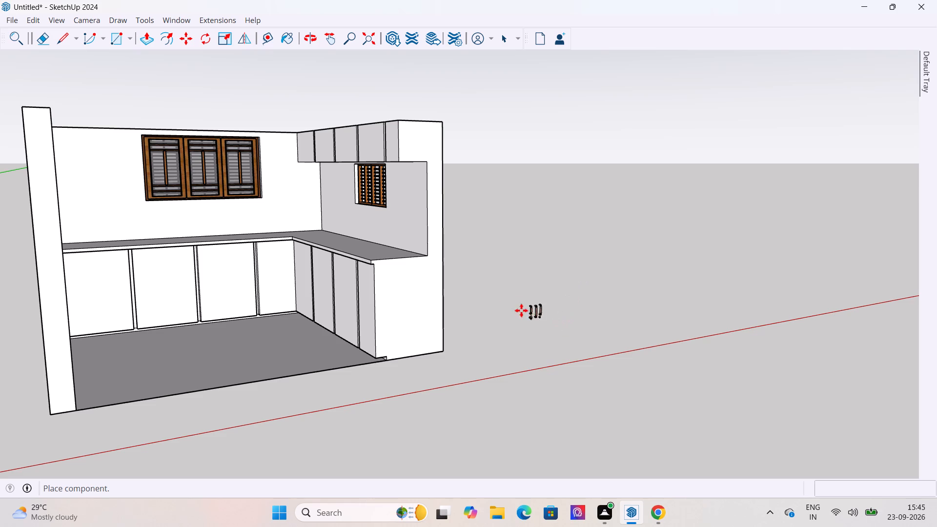
left_click(534, 332)
scroll(534, 332, "up", 15)
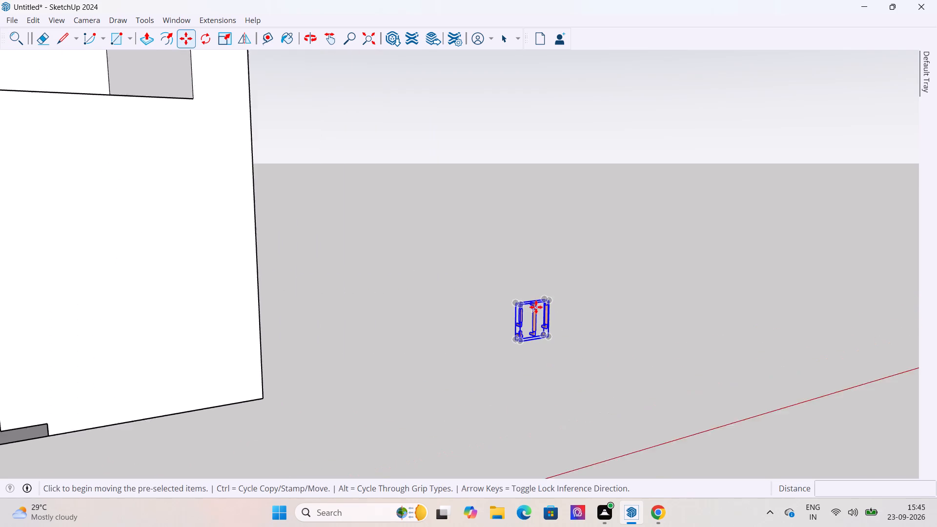
scroll(536, 307, "up", 1)
left_click(507, 38)
left_click(637, 253)
Open the imported handle set, copy the long middle pull handle as a whole, and exit the component.
scroll(584, 334, "up", 5)
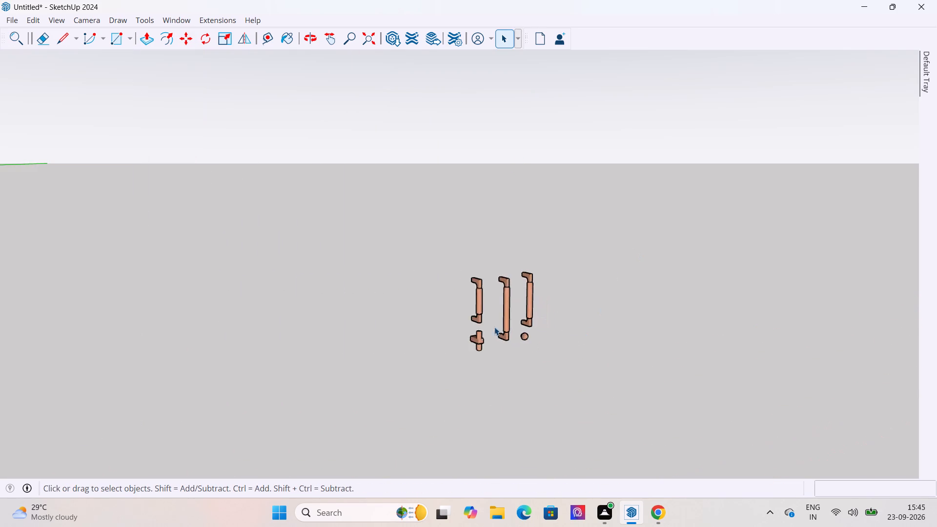
scroll(494, 327, "up", 11)
left_click(441, 288)
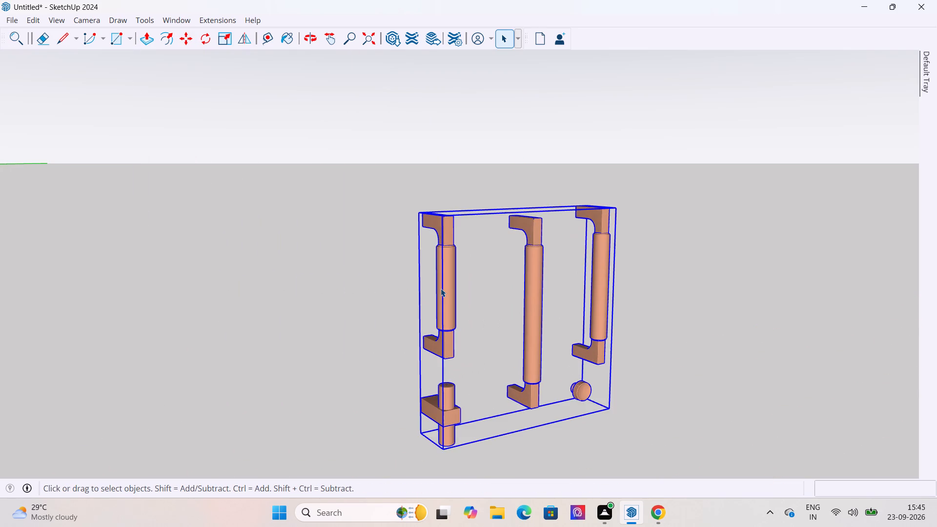
double_click(441, 288)
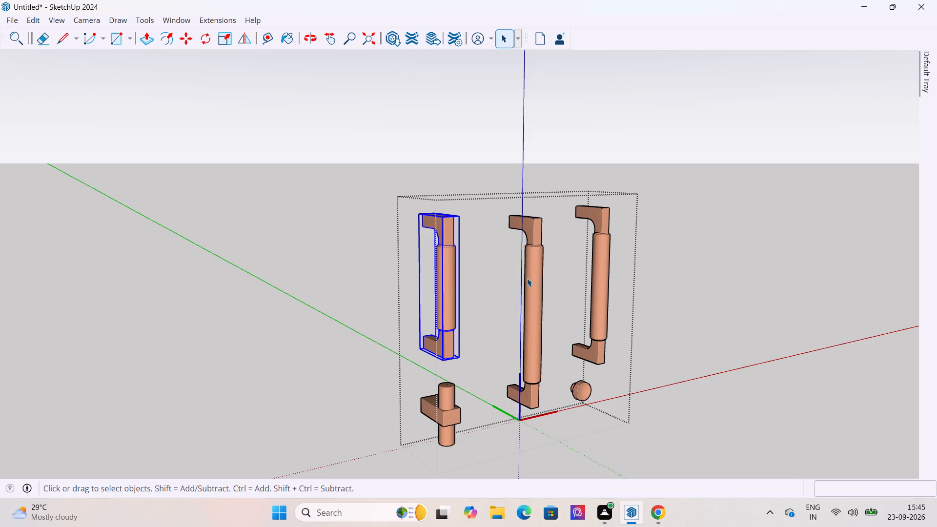
double_click(529, 279)
left_click(529, 279)
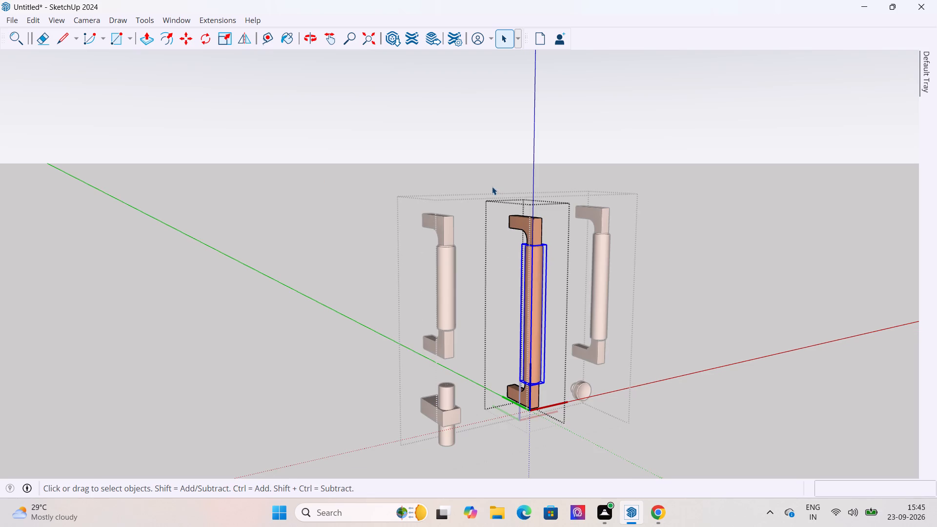
left_click_drag(492, 186, 560, 446)
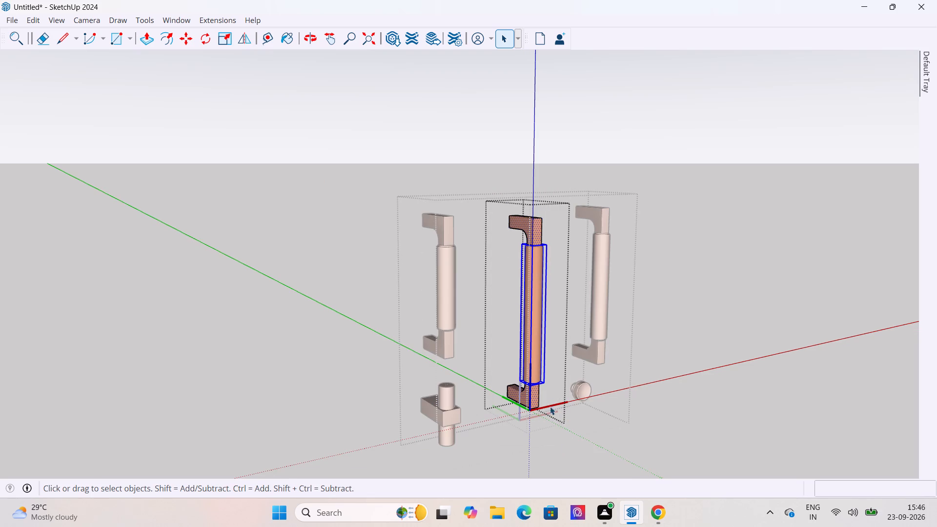
left_click_drag(554, 426, 488, 196)
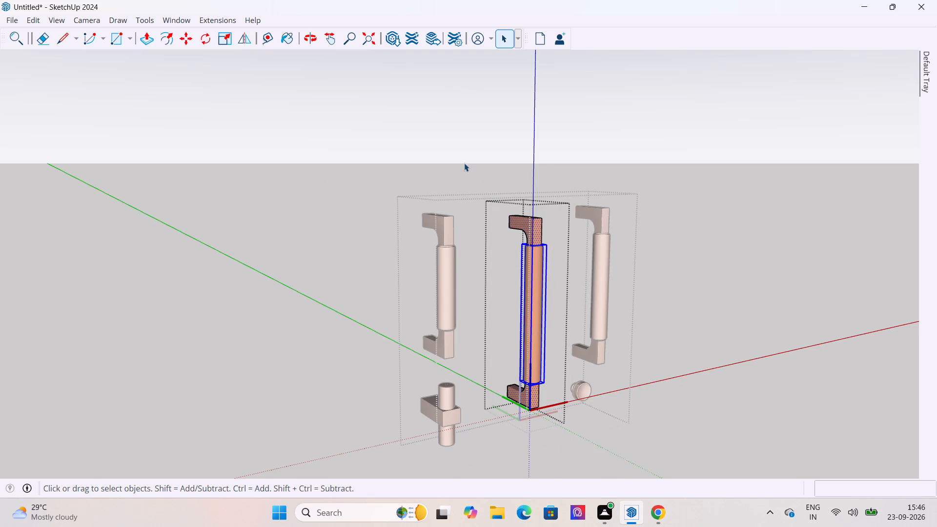
left_click(461, 160)
left_click(533, 236)
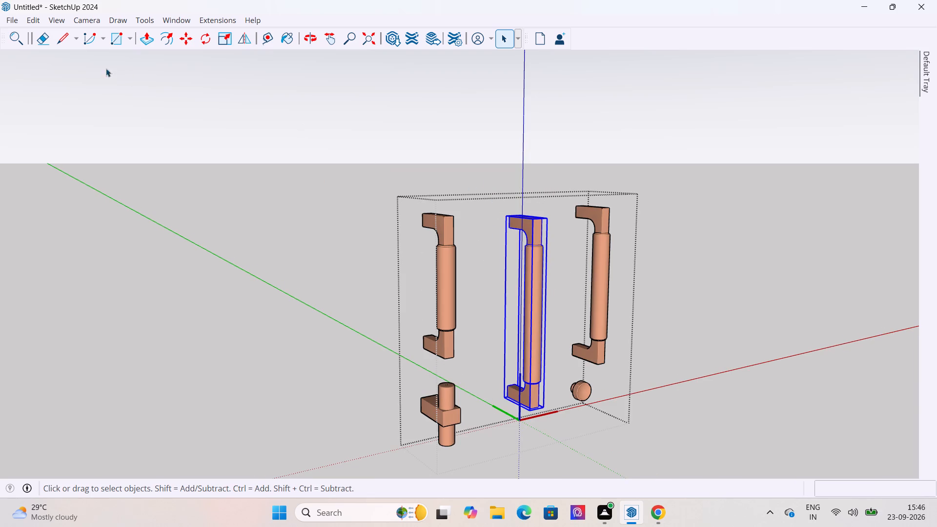
left_click(32, 18)
left_click(49, 78)
left_click(167, 212)
Paste the copied pull handle inside the kitchen, over the floor in front of the back base cabinets.
scroll(389, 225, "down", 6)
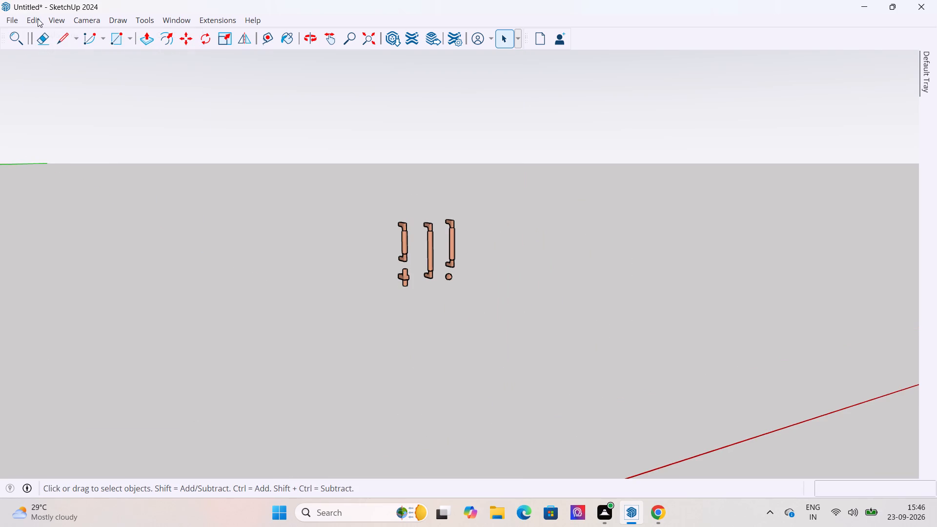
left_click(38, 19)
left_click(70, 97)
scroll(379, 217, "down", 11)
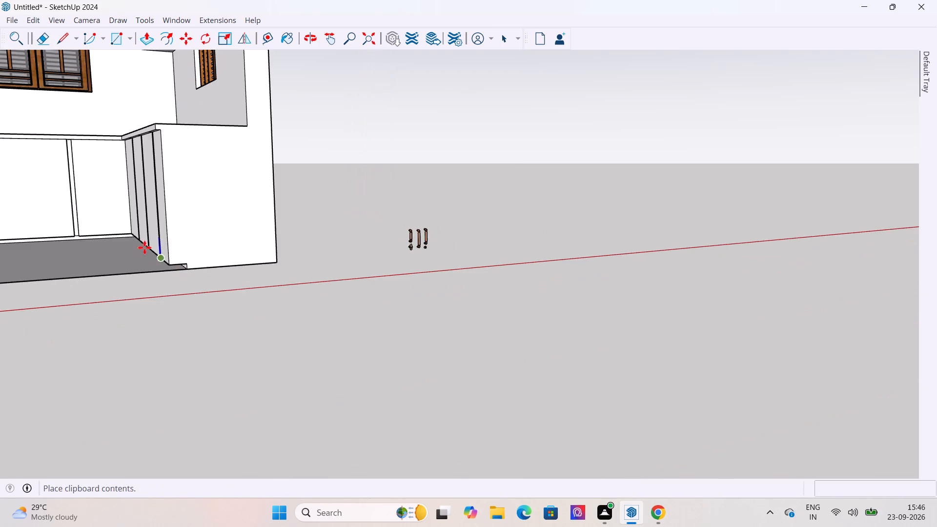
scroll(130, 241, "up", 11)
left_click(79, 293)
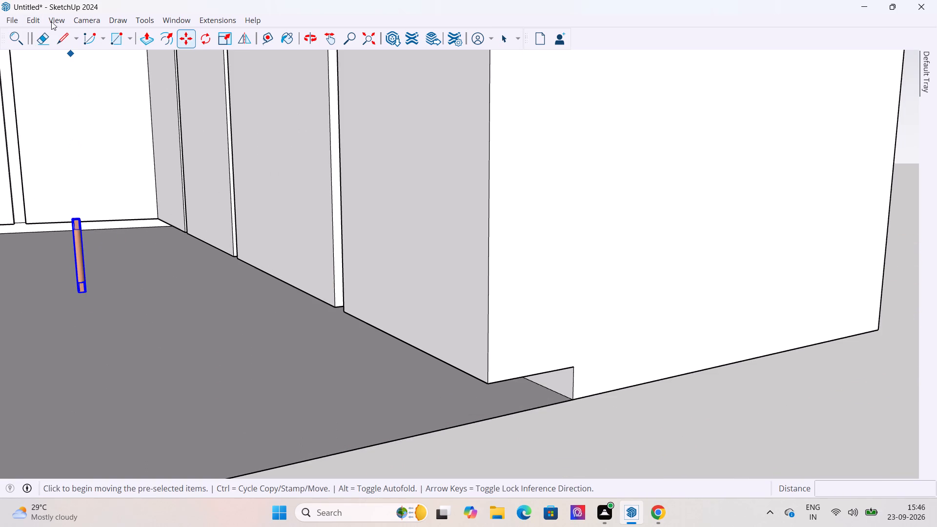
Rotate the pasted pull handle 90° about the vertical axis so its mounting ends face the back base cabinet doors.
left_click(199, 36)
middle_click_drag(152, 249, 130, 278)
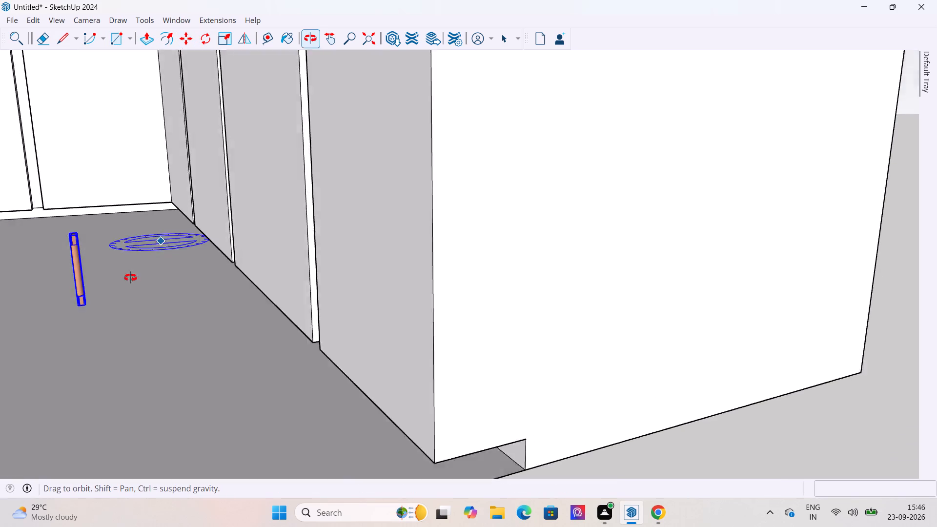
middle_click_drag(130, 278, 102, 309)
scroll(101, 309, "up", 10)
left_click(99, 311)
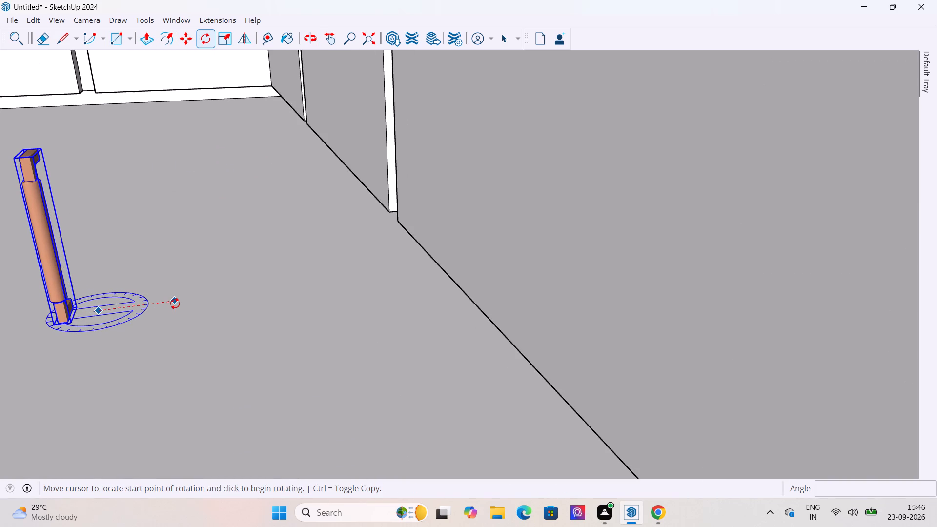
left_click(175, 304)
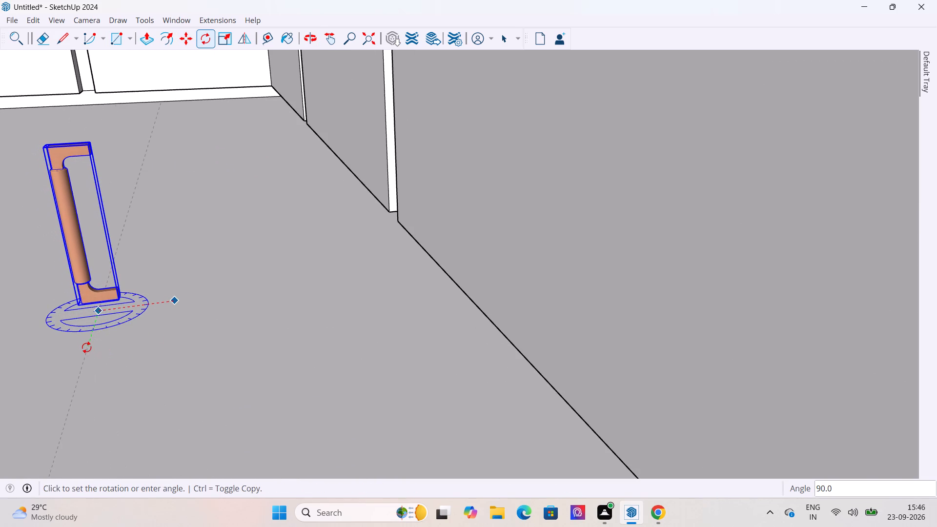
left_click(86, 347)
Move the handle by its upper mounting corner onto the end base cabinet door, beside the gap to the neighbouring door.
middle_click_drag(95, 315, 230, 300)
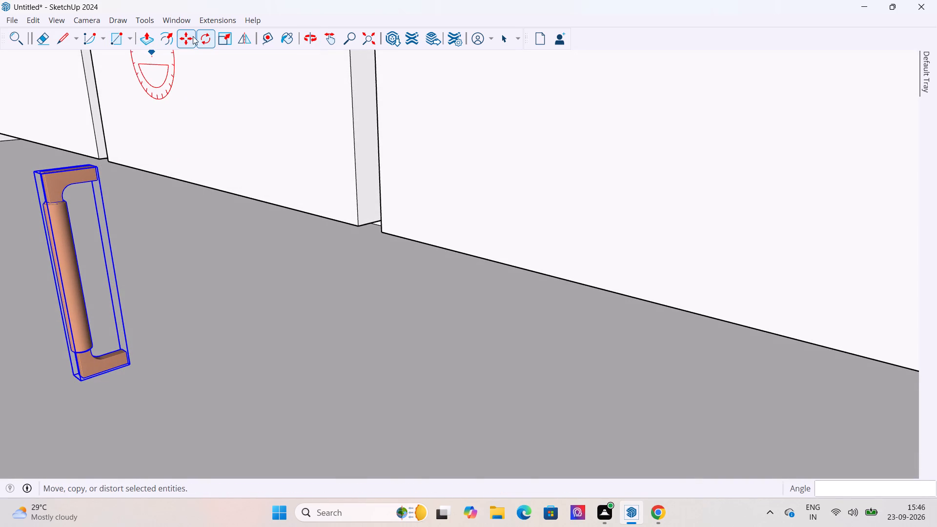
left_click(193, 36)
scroll(116, 122, "up", 6)
scroll(136, 157, "down", 5)
scroll(114, 185, "up", 4)
scroll(126, 205, "down", 2)
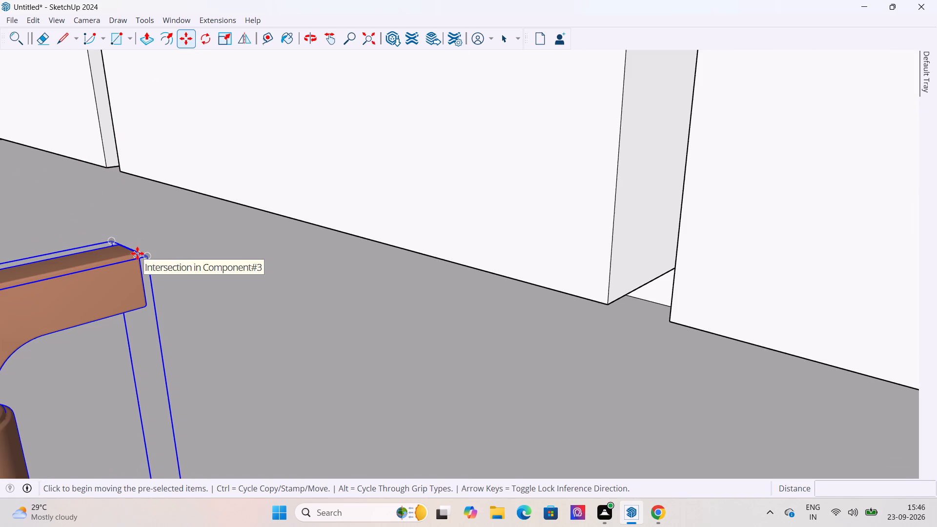
left_click(137, 253)
scroll(158, 247, "down", 20)
scroll(158, 247, "down", 16)
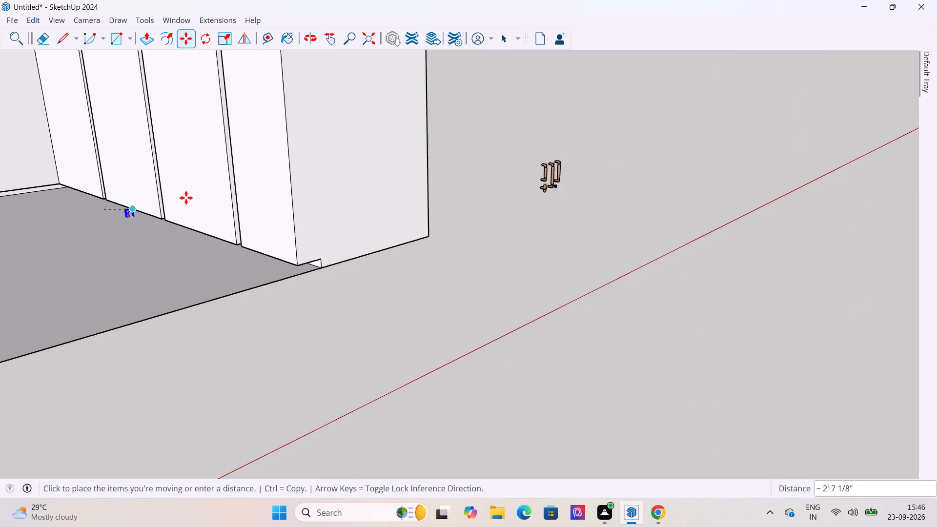
scroll(263, 158, "up", 6)
scroll(241, 156, "down", 19)
scroll(221, 161, "up", 13)
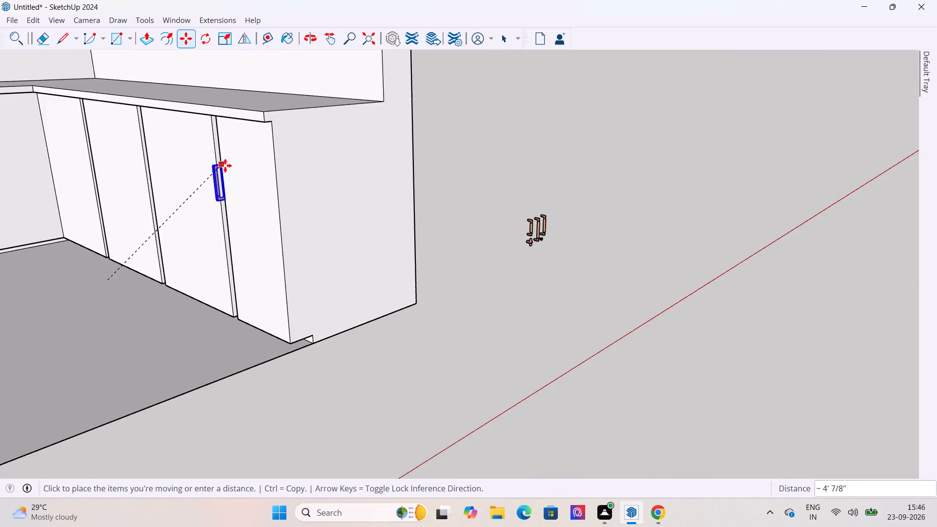
scroll(225, 165, "up", 6)
left_click(230, 201)
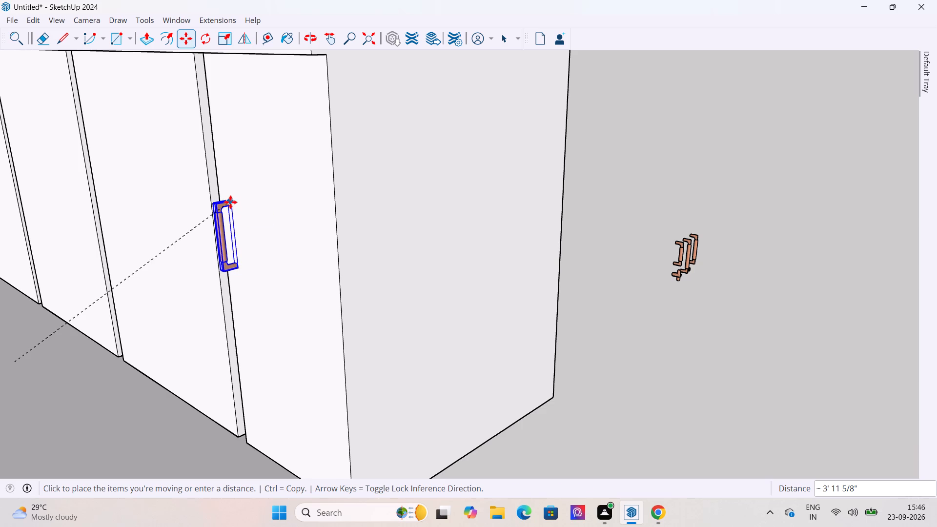
middle_click_drag(237, 212, 426, 178)
scroll(283, 213, "up", 5)
scroll(277, 206, "down", 6)
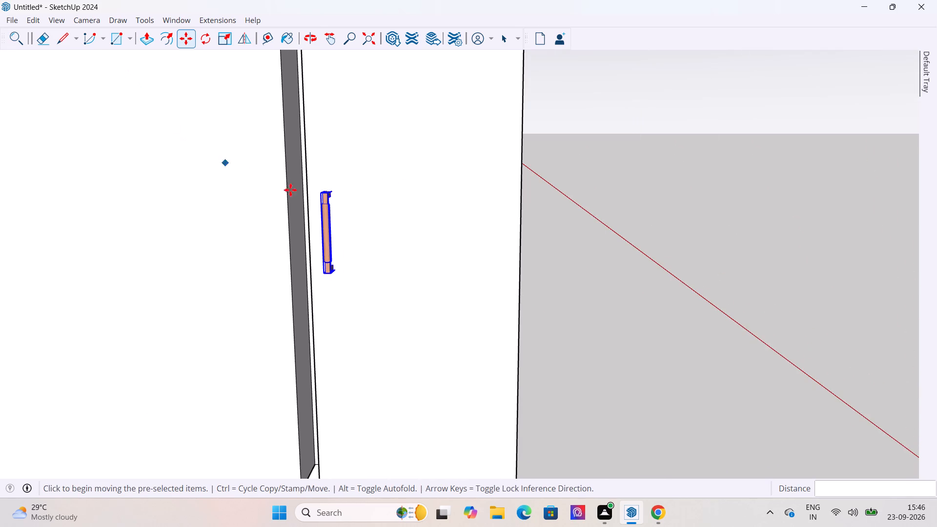
scroll(343, 189, "up", 1)
left_click(504, 42)
left_click(645, 165)
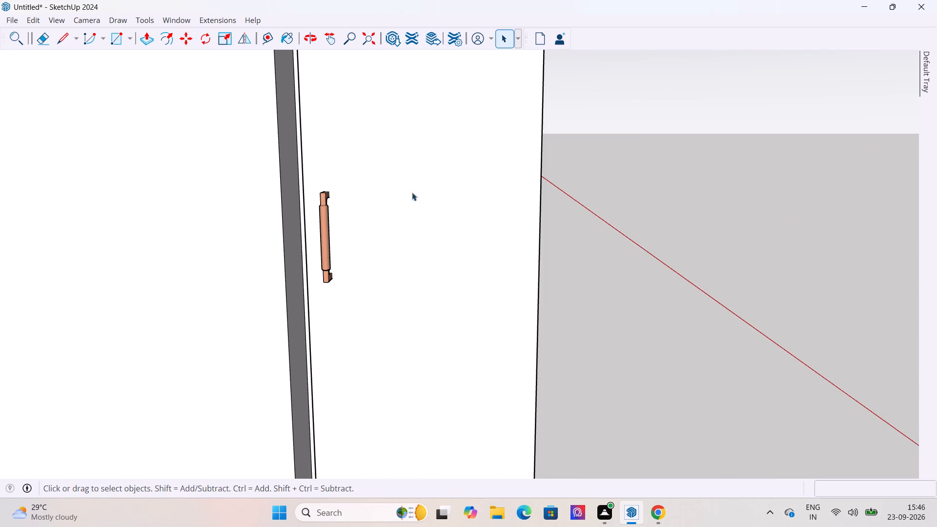
Copy the handle on the end cabinet door and paste the duplicate on the open ground outside the kitchen.
left_click(321, 212)
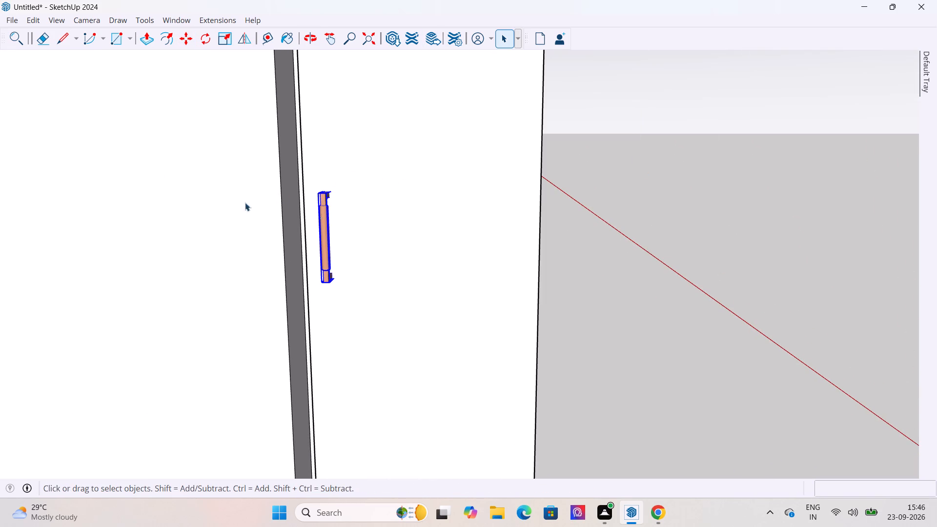
left_click(29, 17)
left_click(65, 84)
left_click(618, 175)
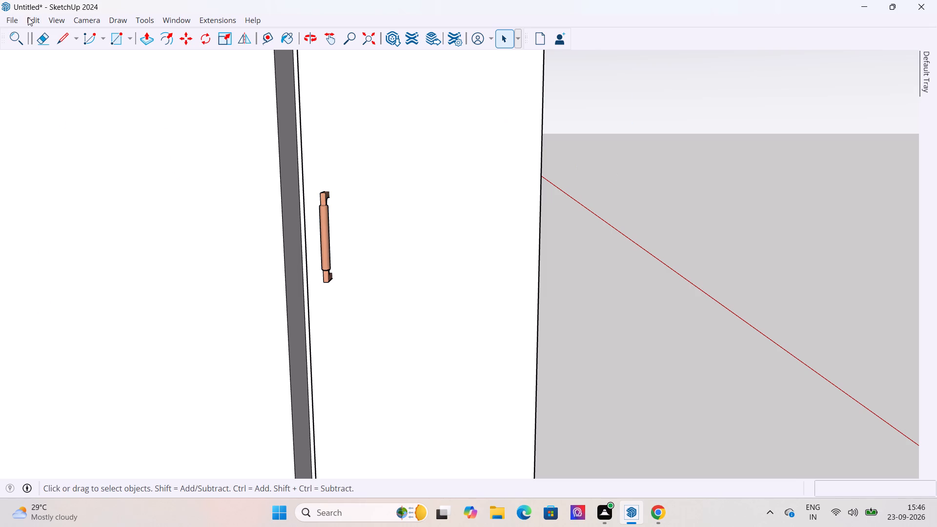
left_click(28, 17)
left_click(78, 96)
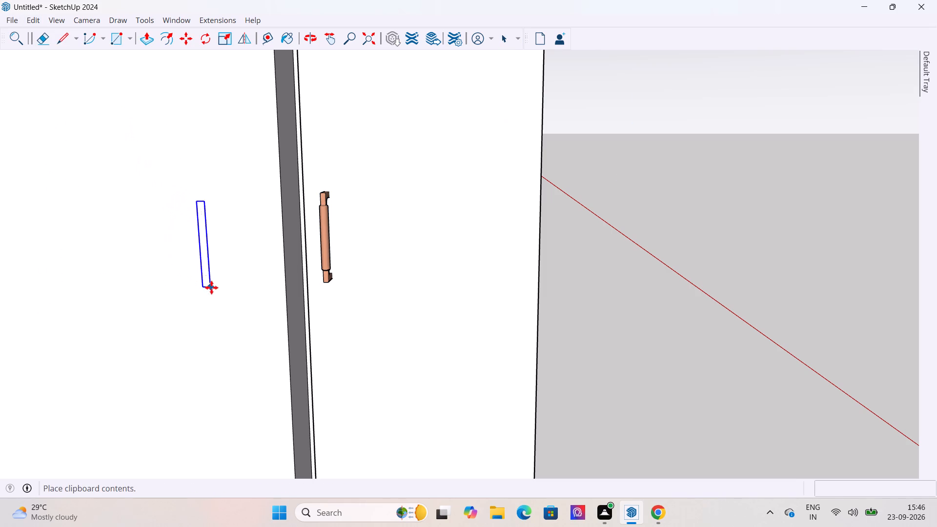
left_click(652, 344)
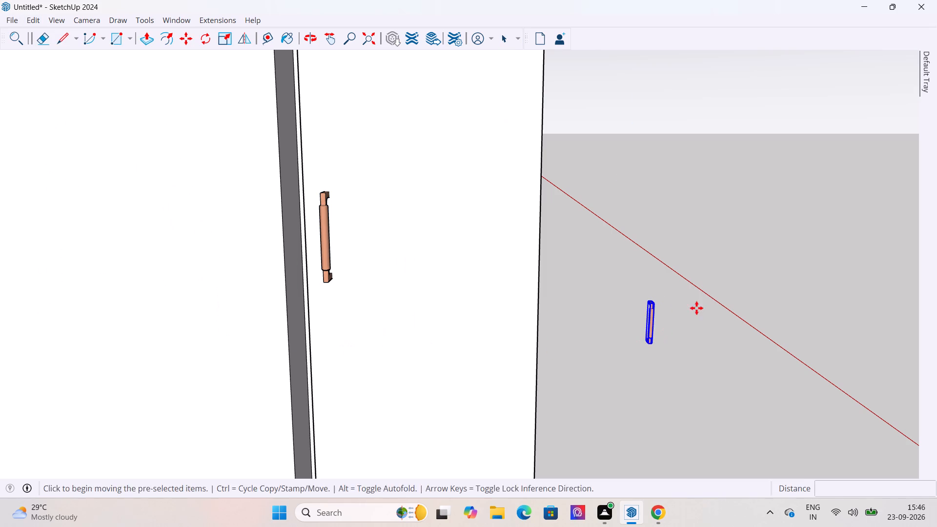
Move the duplicate handle by its upper mounting corner onto the wide door next to the end door, near that door's far vertical edge.
middle_click_drag(696, 308, 597, 301)
scroll(829, 335, "up", 16)
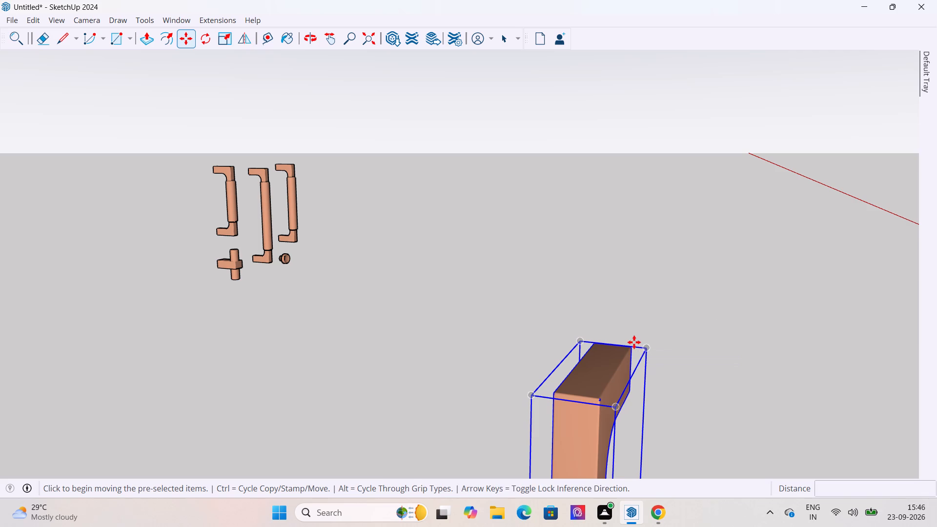
left_click(631, 346)
scroll(672, 255, "down", 20)
scroll(672, 255, "down", 11)
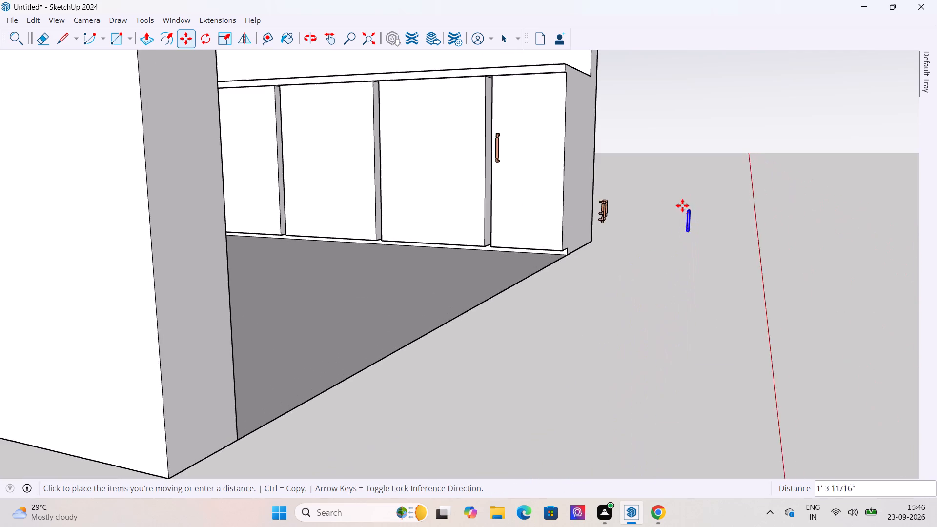
scroll(491, 169, "up", 12)
scroll(474, 220, "down", 6)
middle_click_drag(453, 316, 511, 354)
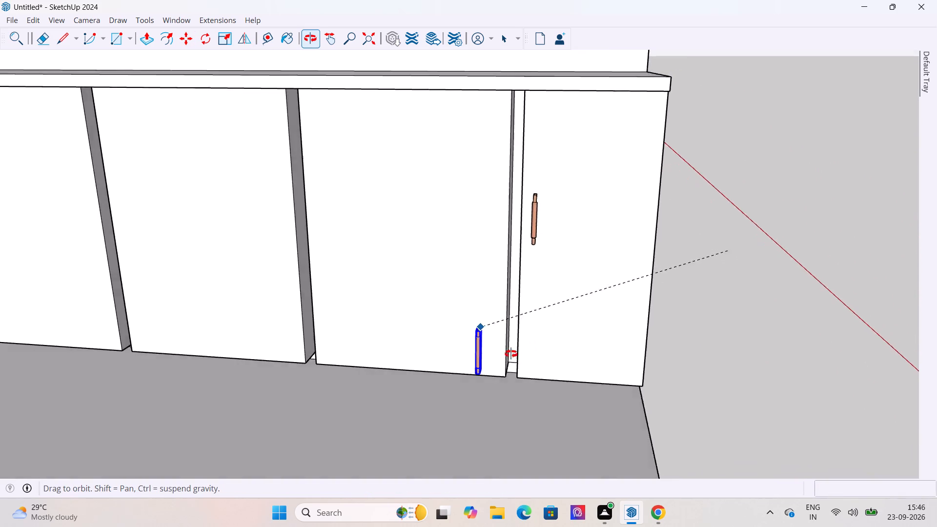
middle_click_drag(511, 354, 396, 332)
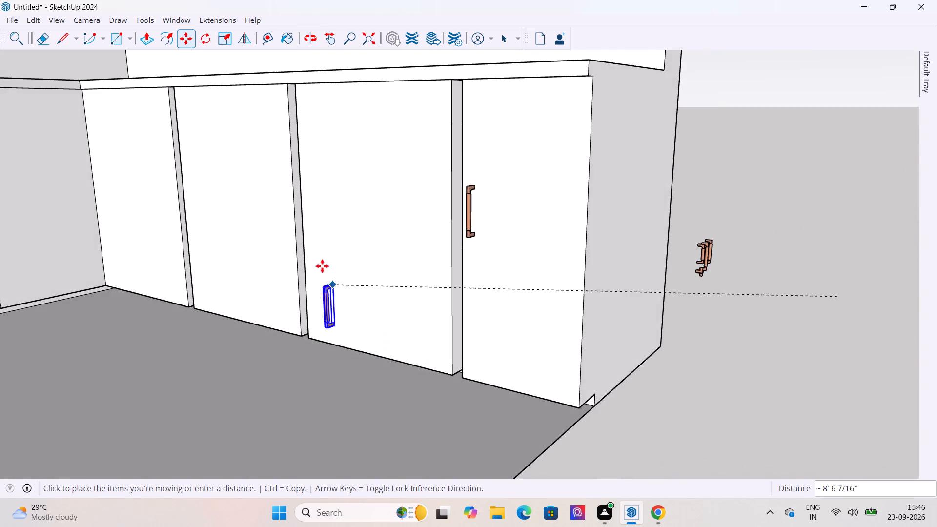
scroll(317, 222, "up", 7)
middle_click_drag(380, 261, 413, 285)
scroll(412, 284, "down", 12)
middle_click_drag(353, 296, 440, 291)
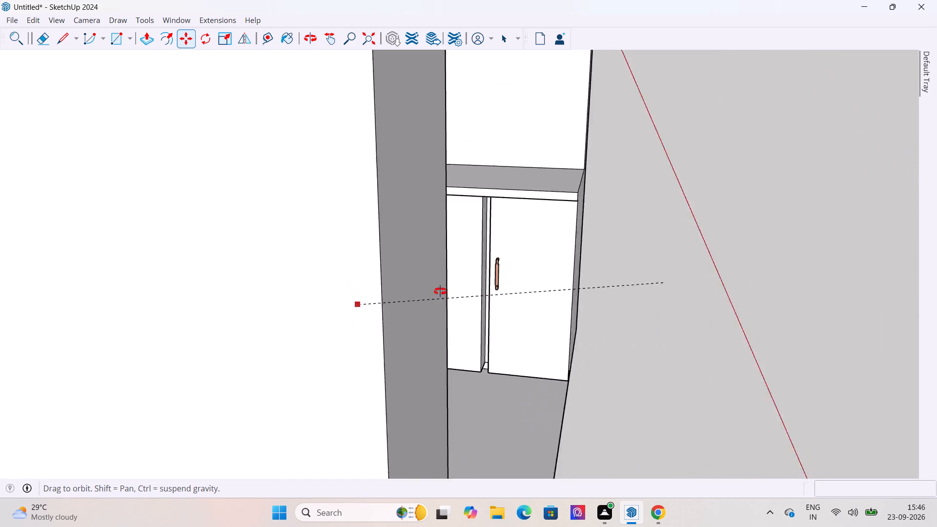
middle_click_drag(440, 291, 341, 275)
scroll(341, 274, "up", 4)
scroll(336, 228, "down", 5)
middle_click_drag(352, 280, 322, 281)
scroll(322, 291, "up", 3)
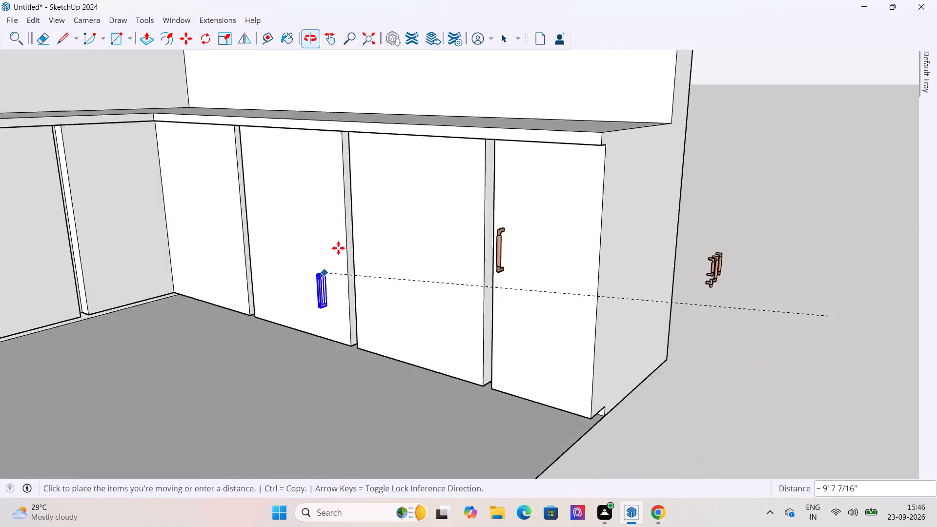
scroll(338, 248, "up", 7)
scroll(357, 236, "down", 7)
middle_click_drag(356, 265, 527, 262)
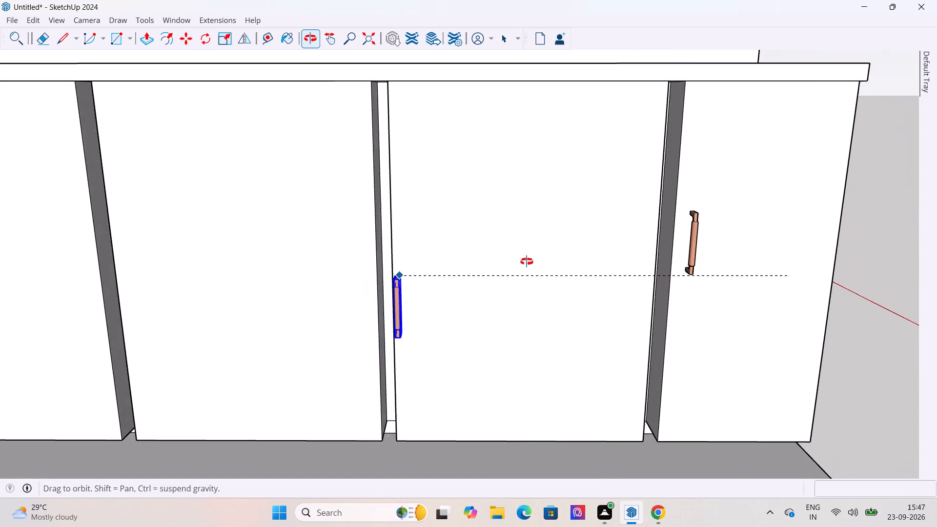
middle_click_drag(527, 262, 380, 278)
scroll(397, 219, "up", 5)
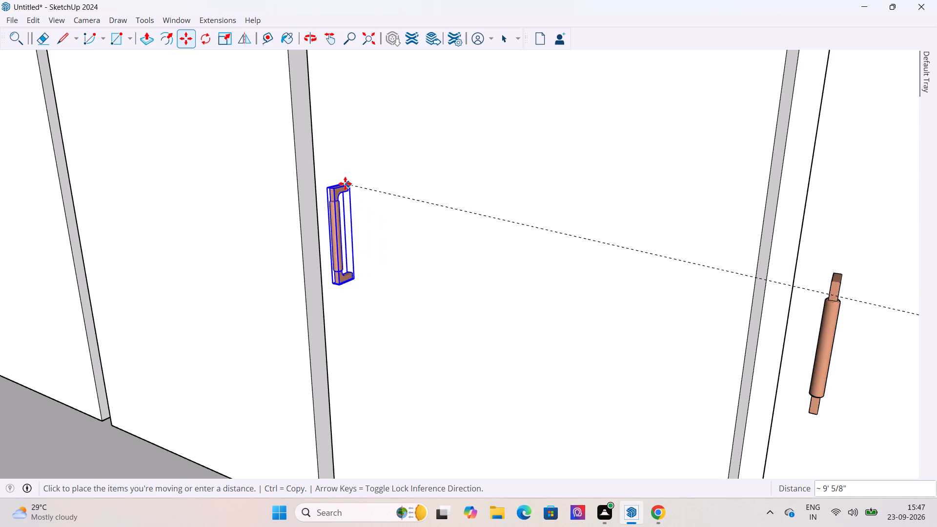
left_click(336, 176)
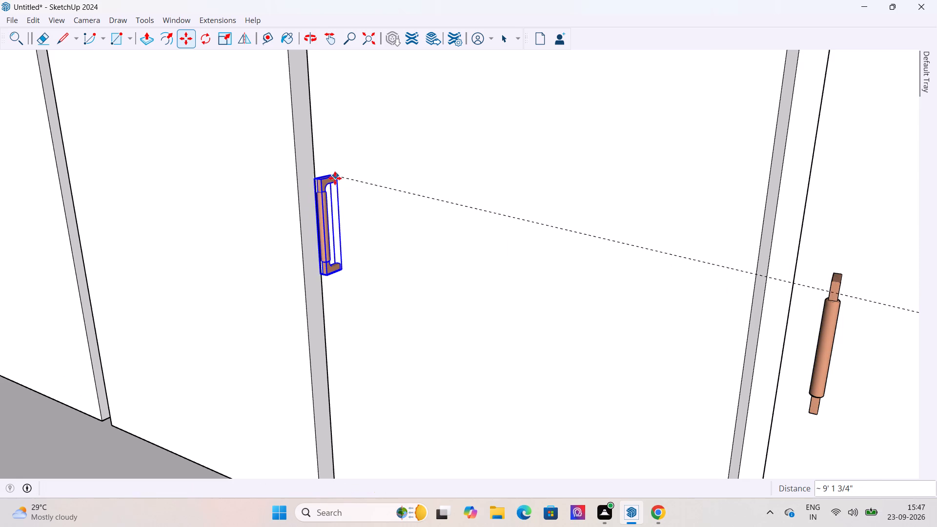
middle_click_drag(338, 247, 403, 240)
left_click(502, 38)
scroll(302, 273, "down", 11)
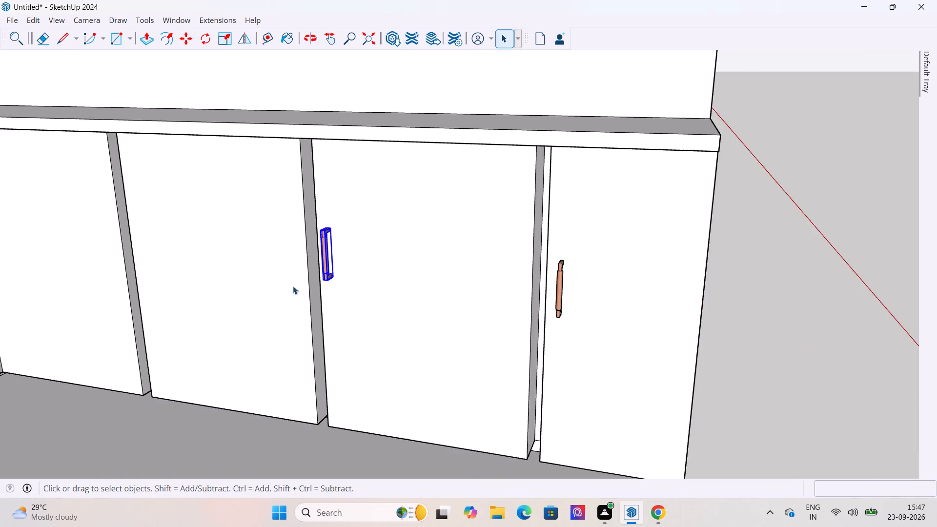
scroll(293, 286, "down", 2)
left_click(682, 251)
Pull the recessed face in the gap beside the wide door's handle flush with the doors, and erase the seam edge farther from the handle.
scroll(306, 278, "up", 12)
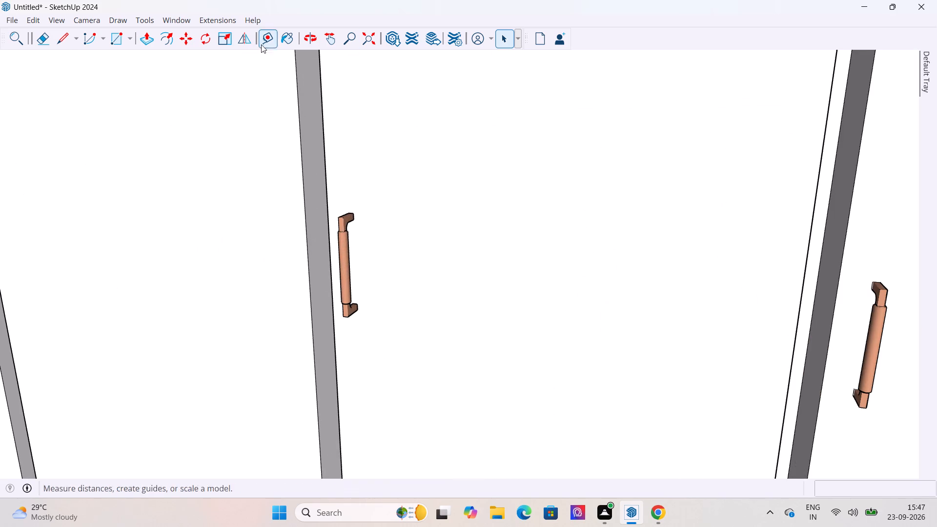
left_click_drag(153, 34, 160, 41)
scroll(222, 156, "down", 6)
middle_click_drag(266, 190, 313, 197)
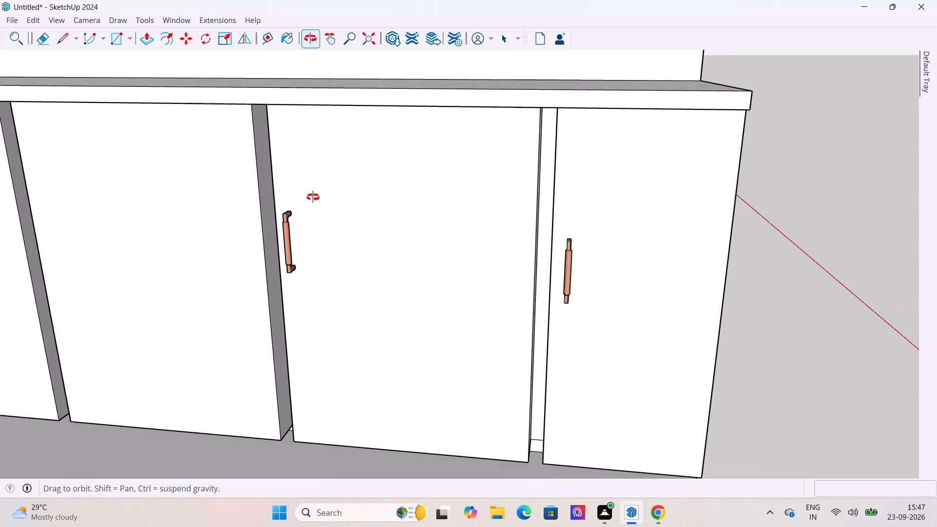
middle_click_drag(313, 197, 317, 204)
key("p")
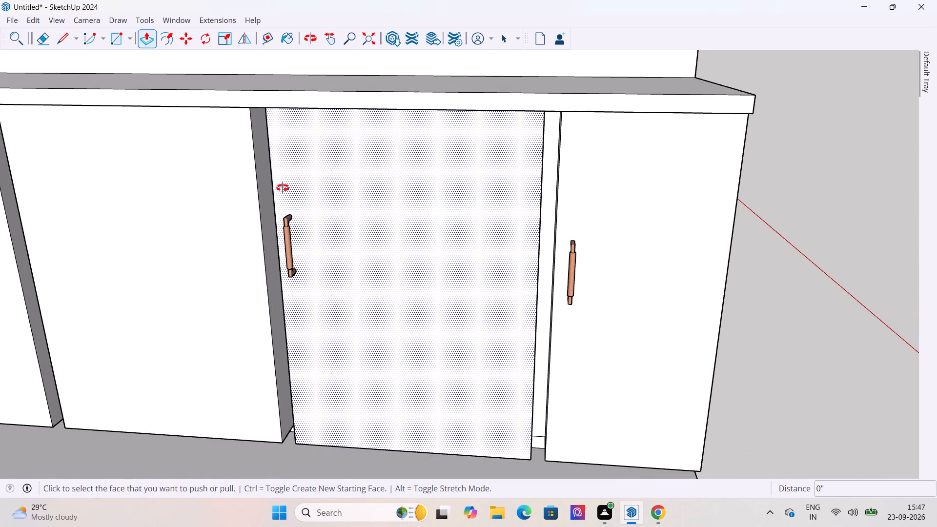
middle_click_drag(283, 188, 337, 178)
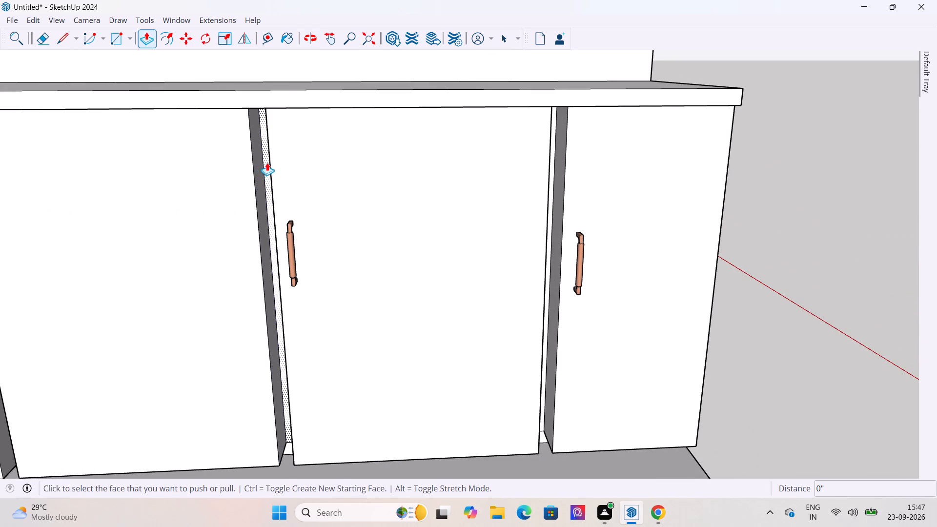
left_click_drag(267, 162, 254, 201)
scroll(271, 213, "up", 3)
key("e")
left_click_drag(245, 187, 248, 187)
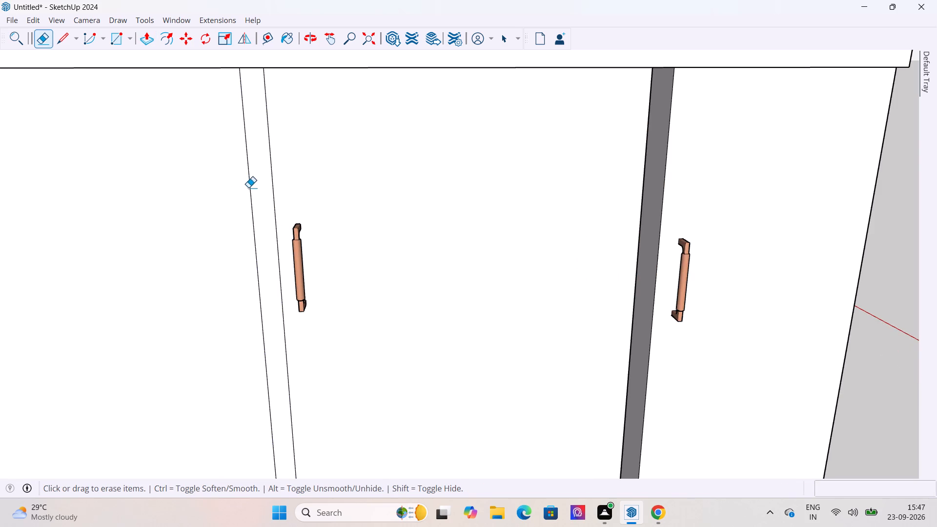
left_click_drag(248, 187, 250, 188)
left_click_drag(501, 39, 501, 45)
Pull the recessed face in the gap between the wide door and the end door out 6", flush with the door fronts.
scroll(369, 190, "down", 5)
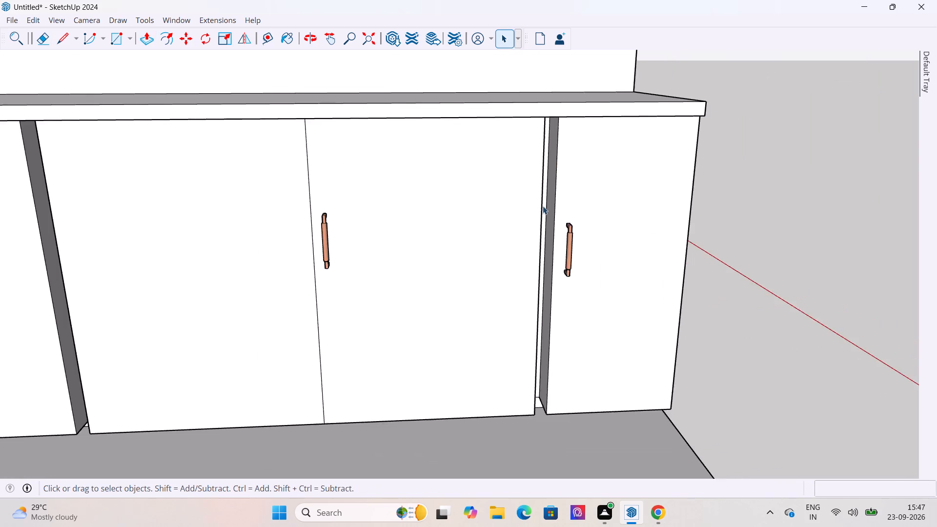
middle_click_drag(558, 202, 356, 262)
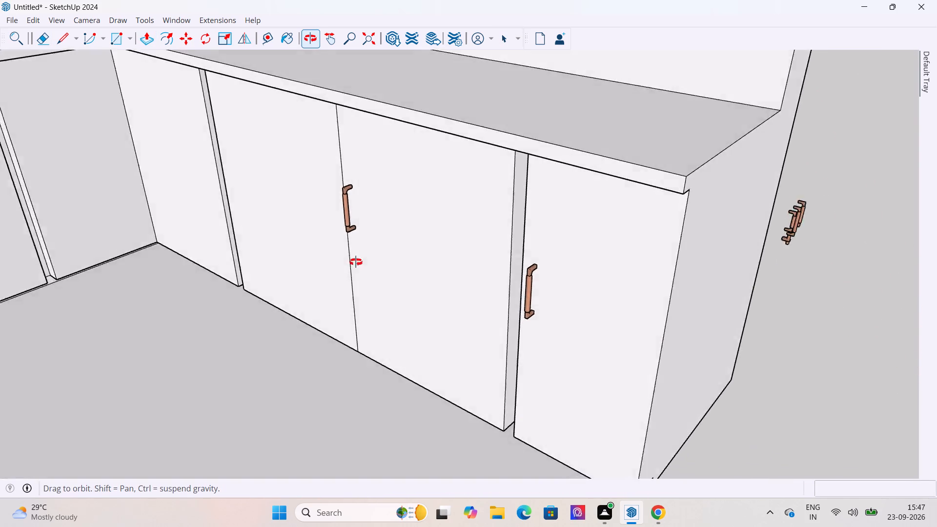
middle_click_drag(356, 262, 379, 221)
scroll(546, 214, "up", 5)
scroll(332, 239, "down", 6)
middle_click_drag(494, 265, 555, 227)
scroll(566, 227, "up", 4)
middle_click_drag(493, 218, 550, 244)
scroll(462, 208, "up", 3)
scroll(461, 213, "down", 5)
scroll(437, 173, "up", 2)
middle_click_drag(476, 196, 463, 196)
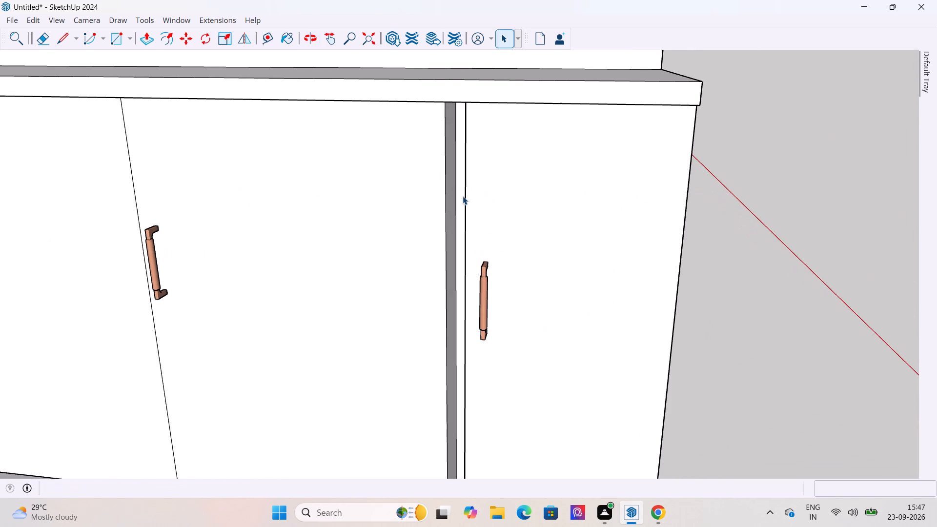
key("p")
middle_click_drag(471, 194, 486, 189)
left_click_drag(459, 171, 457, 176)
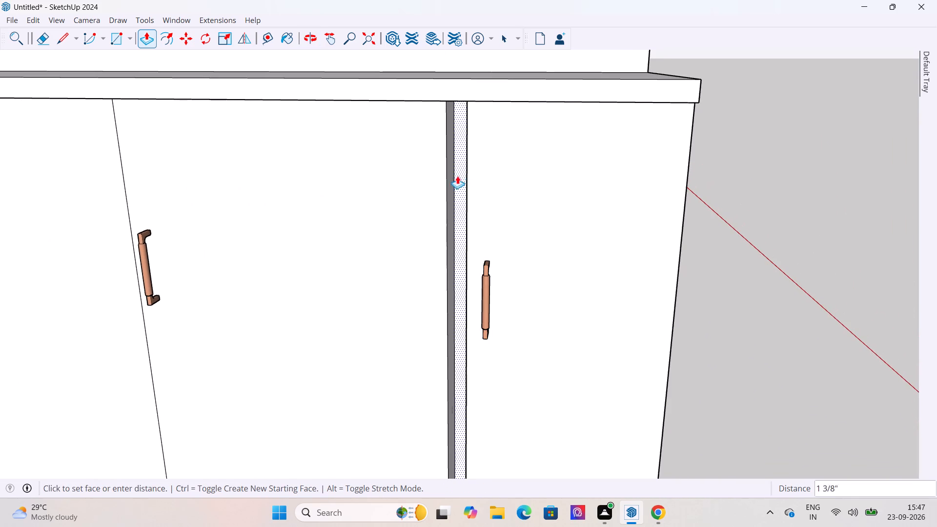
left_click_drag(457, 176, 447, 221)
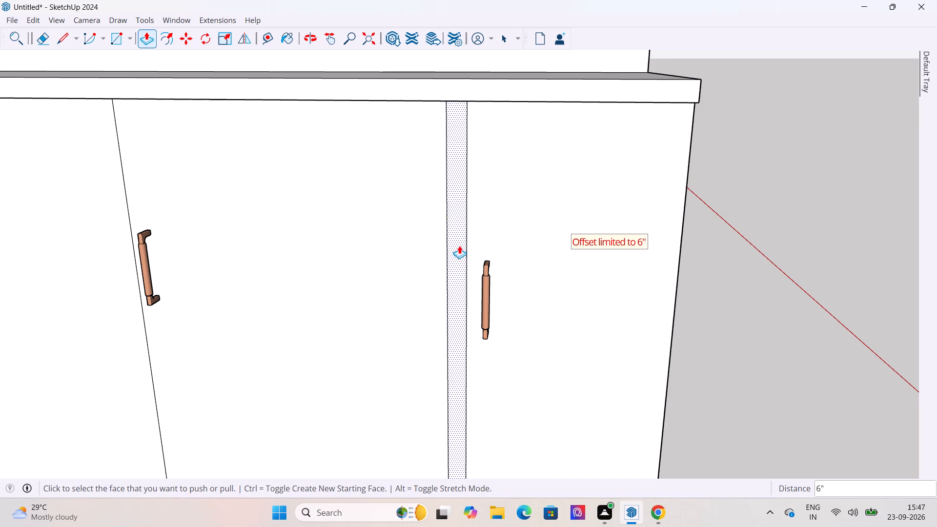
Erase the seam edge nearer the end door's handle on the filled gap between the wide door and the end door.
key("e")
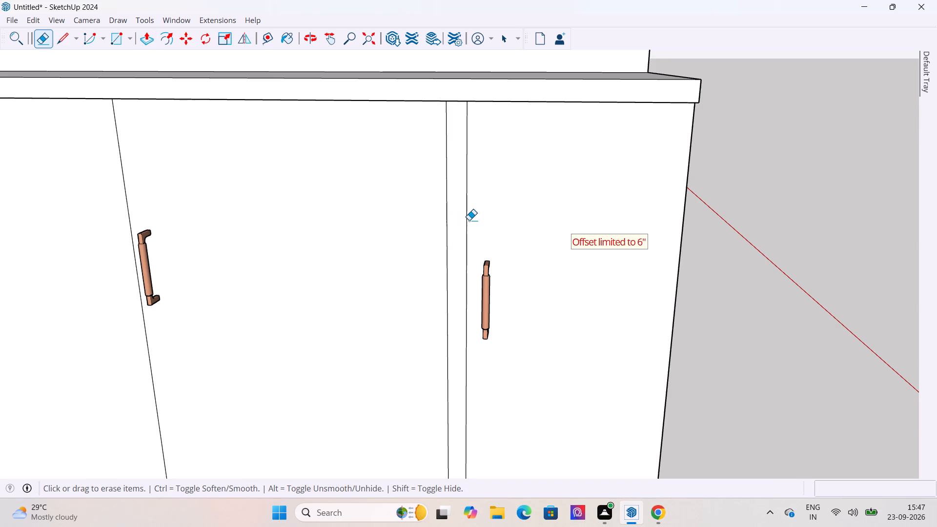
left_click(466, 217)
scroll(442, 233, "down", 6)
scroll(257, 245, "up", 2)
scroll(471, 214, "down", 4)
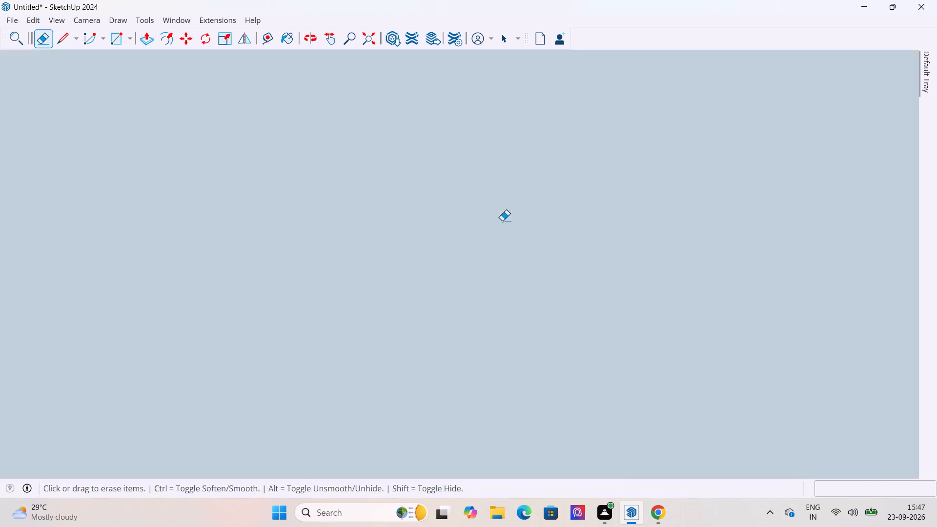
scroll(502, 221, "down", 2)
middle_click_drag(549, 182, 285, 195)
scroll(285, 196, "up", 1)
scroll(285, 196, "down", 20)
scroll(285, 196, "down", 4)
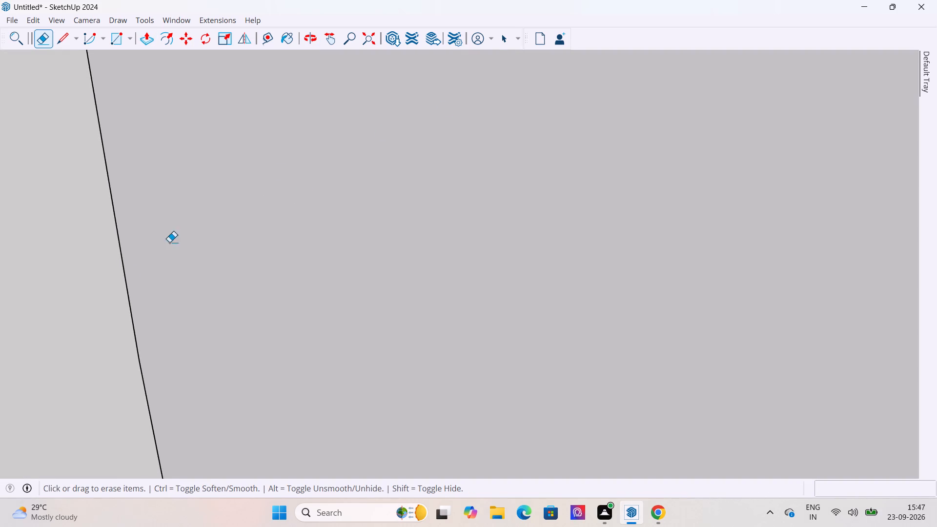
scroll(169, 242, "down", 11)
scroll(415, 196, "up", 6)
scroll(285, 199, "down", 7)
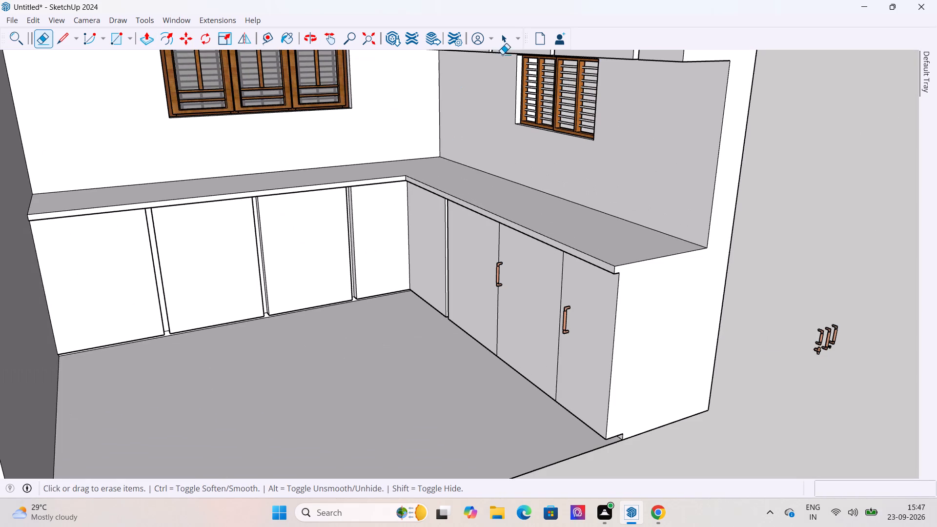
Pull the recessed face in the gap nearest the corner, on the run with the handles, flush with its doors.
left_click(503, 45)
key("p")
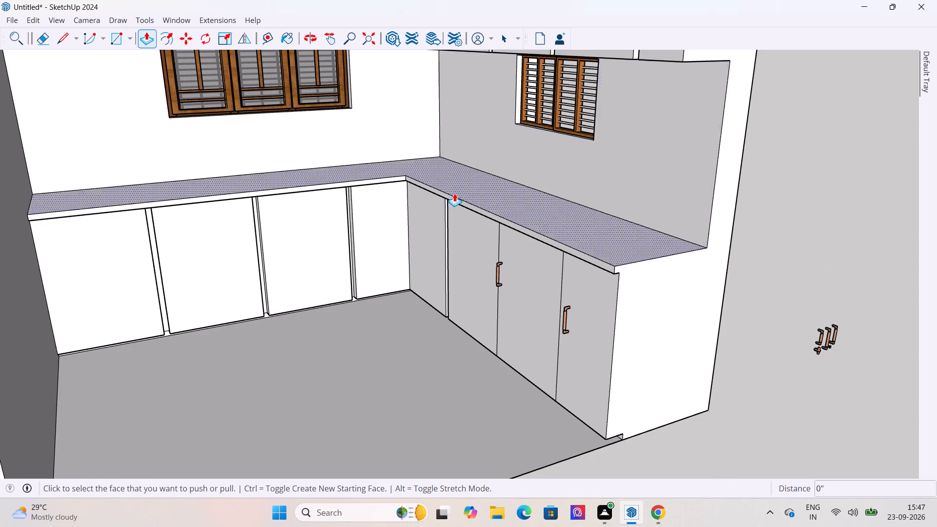
middle_click_drag(444, 238, 489, 239)
scroll(449, 225, "up", 19)
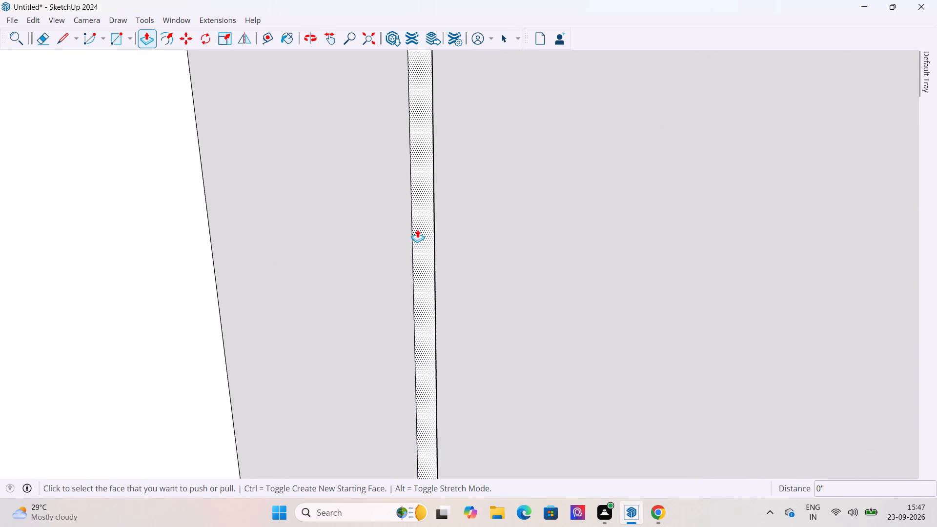
scroll(407, 229, "down", 17)
middle_click_drag(426, 239, 469, 251)
scroll(407, 246, "up", 9)
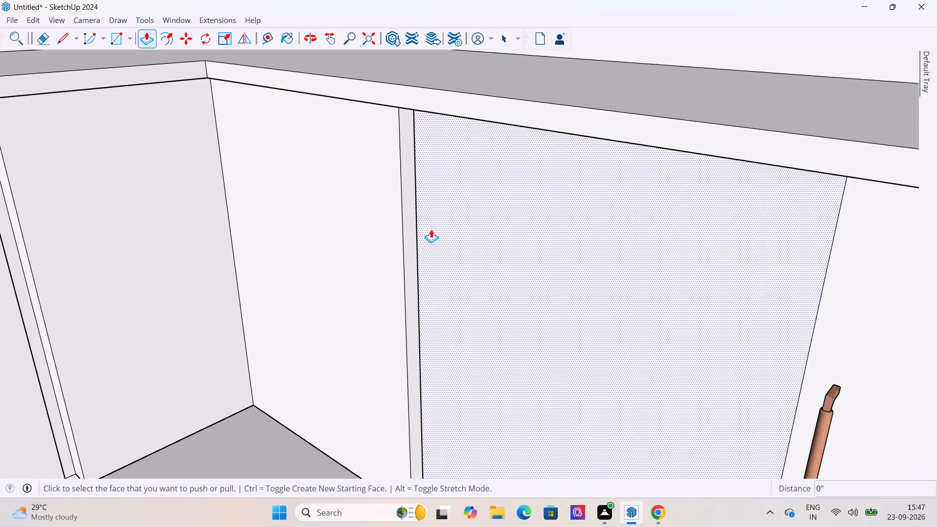
middle_click_drag(432, 229, 589, 214)
scroll(448, 206, "up", 5)
left_click_drag(436, 187, 424, 214)
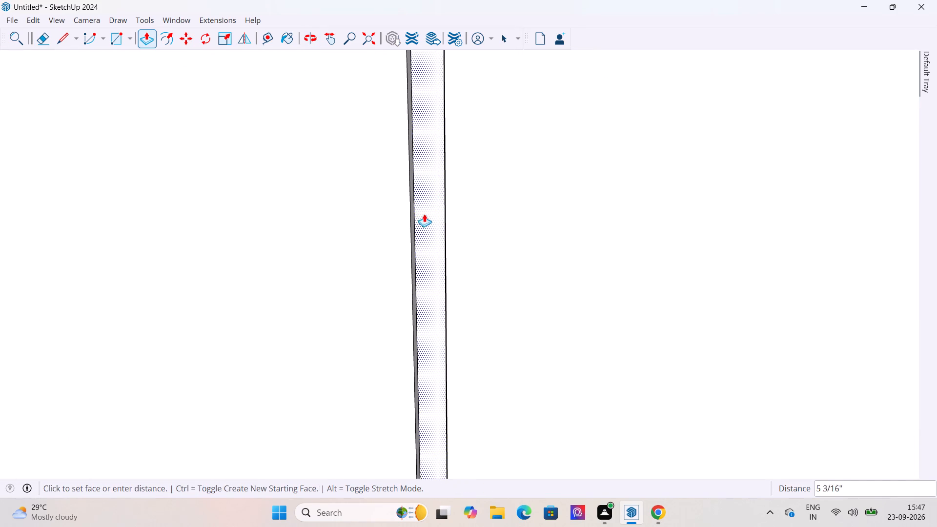
left_click_drag(424, 214, 408, 231)
Pull the recessed face in the gap nearest the corner, on the run beneath the three-panel window, out 3 1/4" flush with the doors.
scroll(419, 230, "down", 7)
middle_click_drag(530, 223, 358, 229)
scroll(358, 229, "up", 1)
scroll(358, 229, "down", 7)
scroll(148, 219, "up", 2)
middle_click_drag(292, 209, 182, 207)
scroll(182, 208, "up", 13)
middle_click_drag(291, 189, 259, 184)
left_click_drag(272, 165, 301, 225)
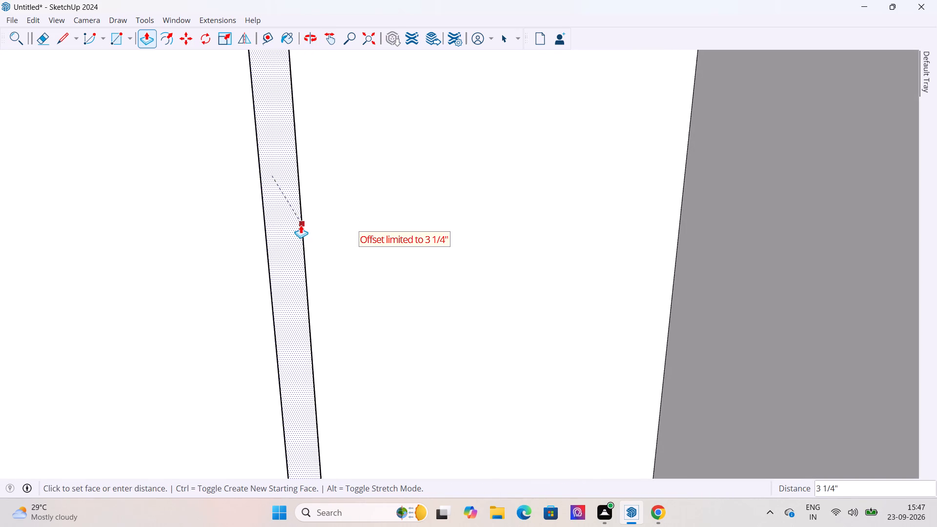
left_click_drag(301, 225, 303, 270)
Pull the recessed face in the middle gap of the run beneath the three-panel window out 3 1/4", flush with the doors.
middle_click_drag(336, 284, 326, 238)
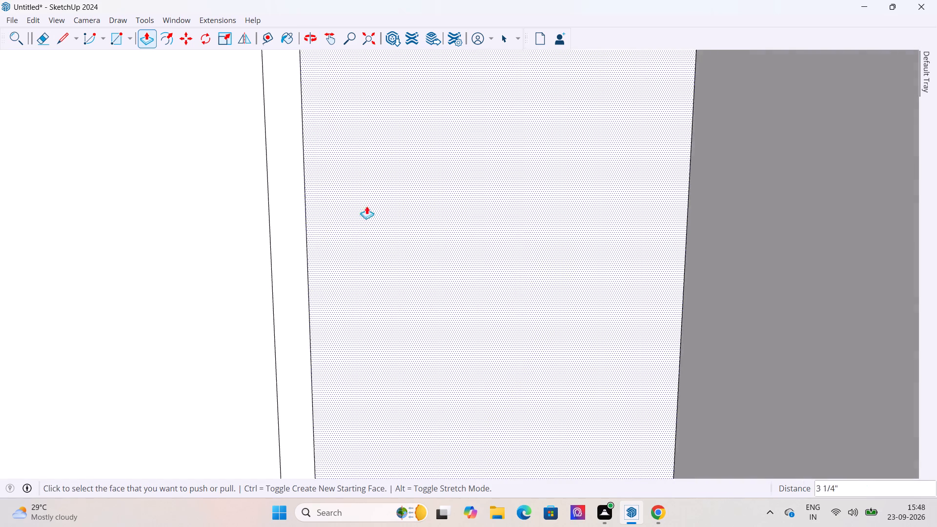
scroll(367, 206, "down", 15)
scroll(124, 273, "up", 6)
middle_click_drag(305, 220, 284, 219)
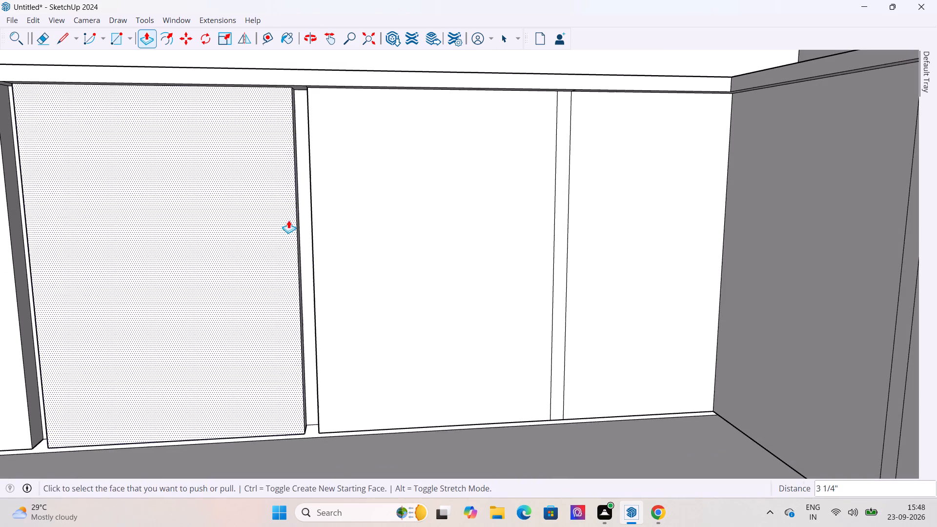
middle_click_drag(305, 220, 285, 219)
scroll(286, 219, "up", 5)
left_click_drag(307, 207, 323, 263)
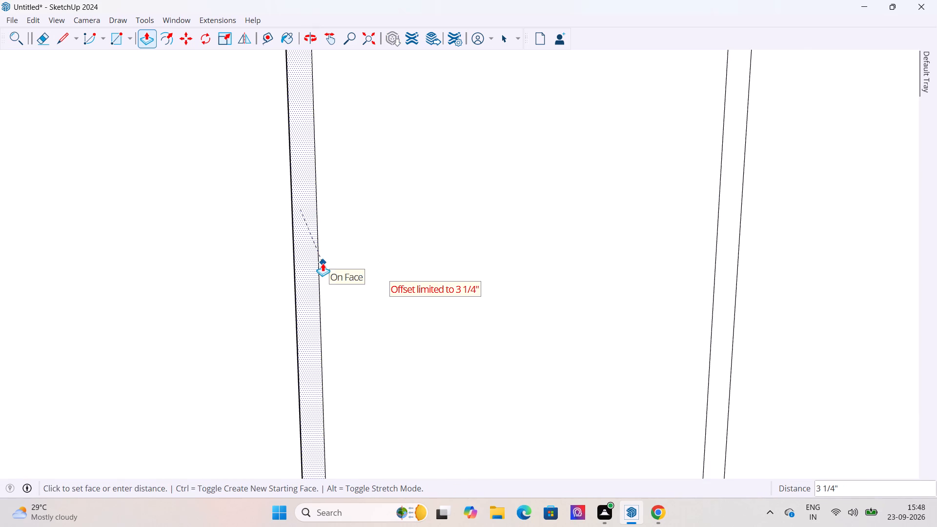
left_click_drag(323, 263, 320, 268)
Pull the recessed face in the gap farthest from the corner on the same run out 3 1/4", flush with the doors.
scroll(396, 264, "down", 13)
scroll(252, 258, "up", 12)
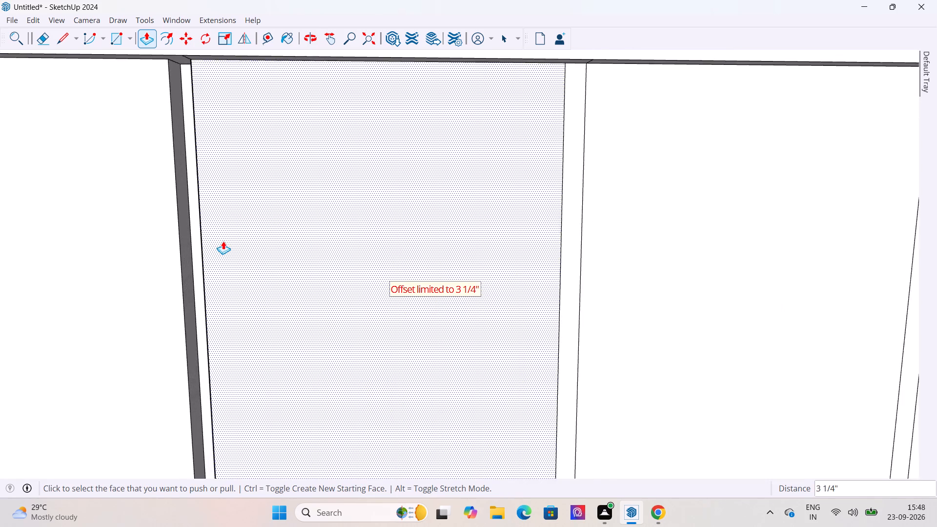
middle_click_drag(226, 239, 266, 263)
left_click_drag(186, 214, 201, 256)
scroll(136, 311, "down", 13)
scroll(172, 261, "up", 2)
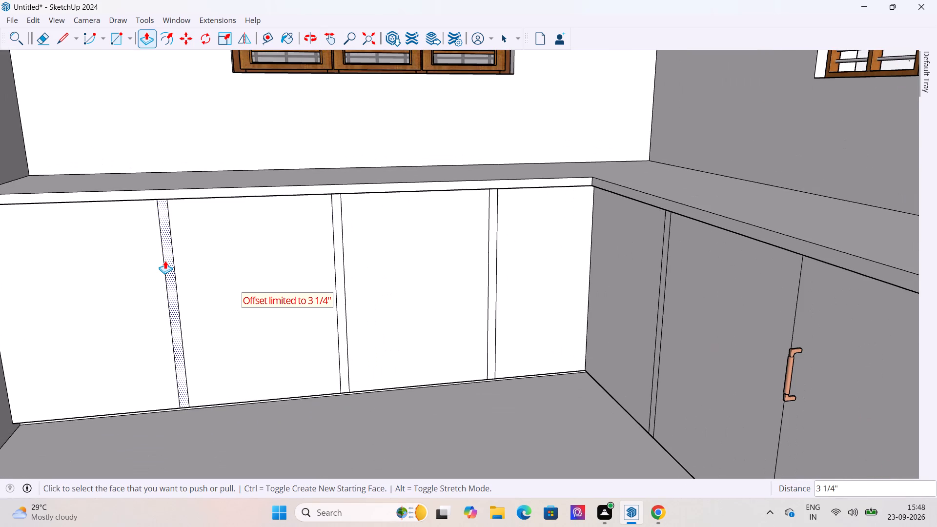
Erase the corner-side seam edge of that run's farthest and middle filled gaps, and the far-side seam edge of the gap nearest the corner.
key("e")
scroll(189, 255, "down", 6)
scroll(188, 267, "up", 5)
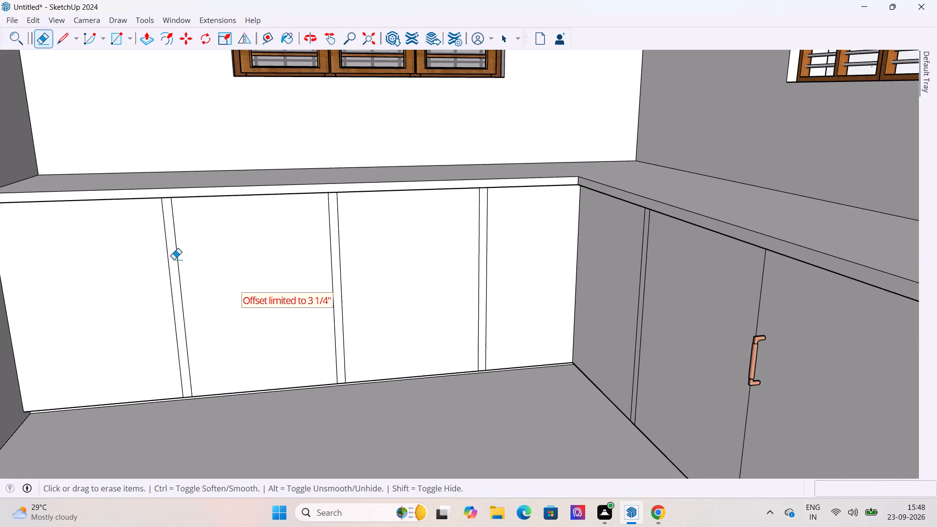
left_click(177, 261)
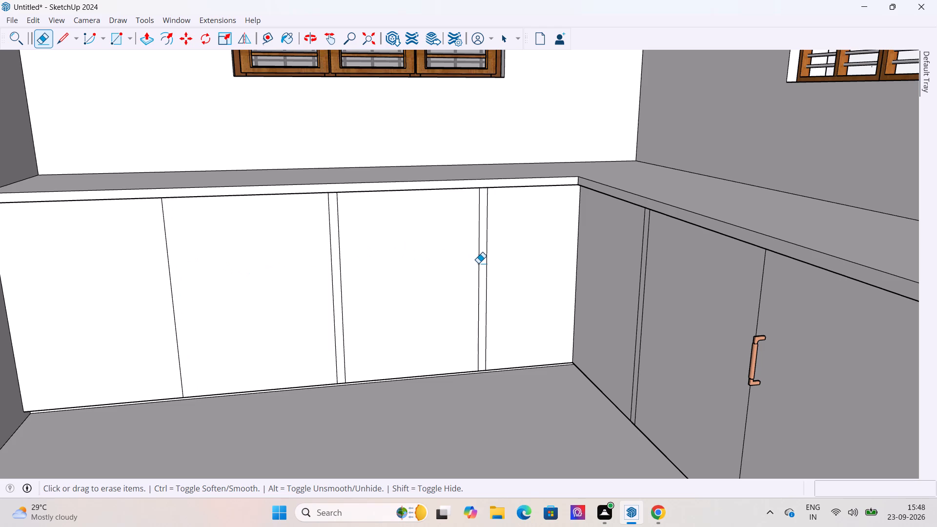
left_click(479, 263)
scroll(261, 292, "down", 5)
scroll(326, 296, "up", 5)
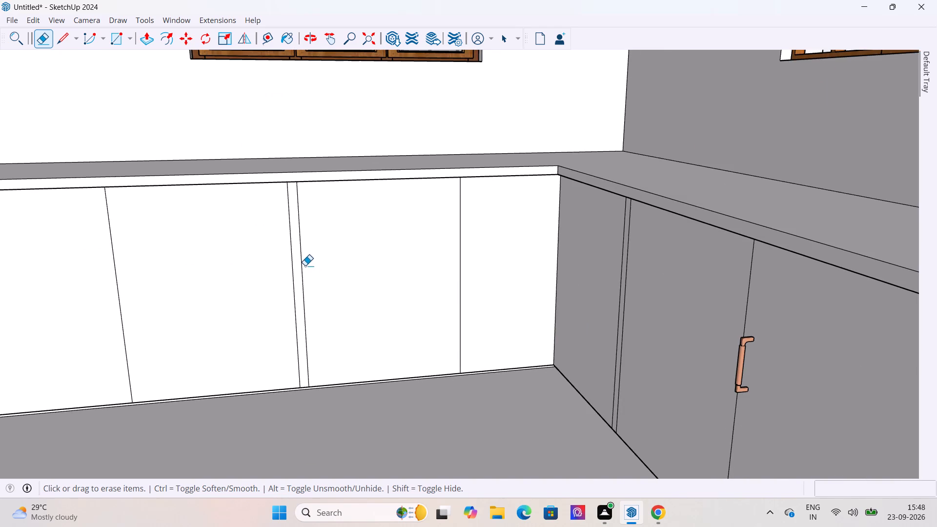
left_click(303, 260)
On the run with the handles, erase the seam edge farther from the corner on the filled gap nearest the corner.
scroll(380, 263, "down", 7)
middle_click_drag(353, 285, 449, 293)
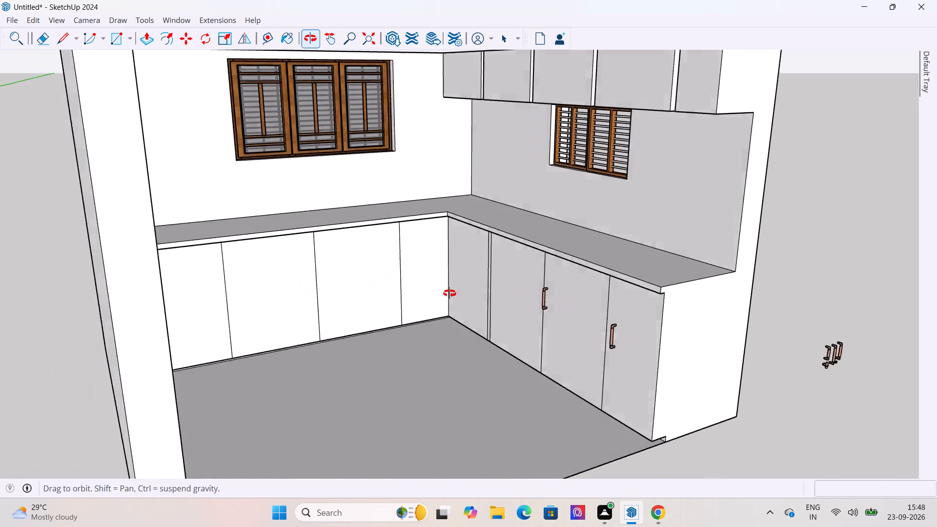
middle_click_drag(449, 293, 490, 277)
scroll(487, 281, "up", 16)
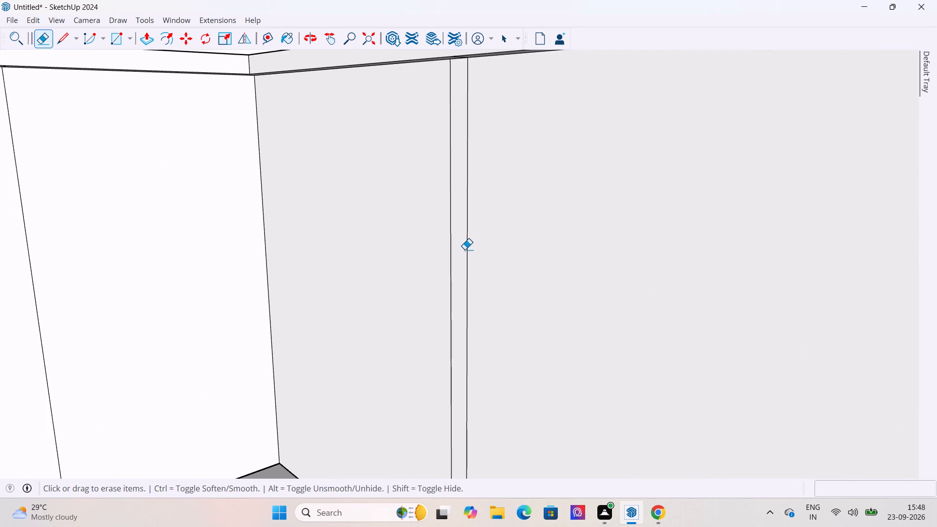
left_click(468, 249)
scroll(134, 327, "down", 14)
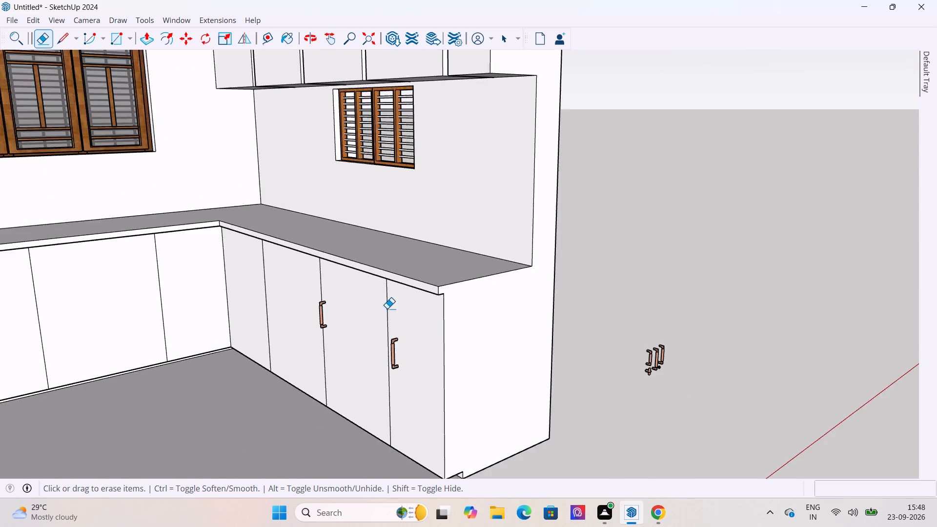
Move the wide door's handle straight down slightly more than 2", level with the end door's handle.
middle_click_drag(387, 307, 251, 291)
scroll(251, 291, "up", 1)
scroll(302, 291, "down", 7)
scroll(272, 223, "up", 2)
middle_click_drag(348, 219, 505, 208)
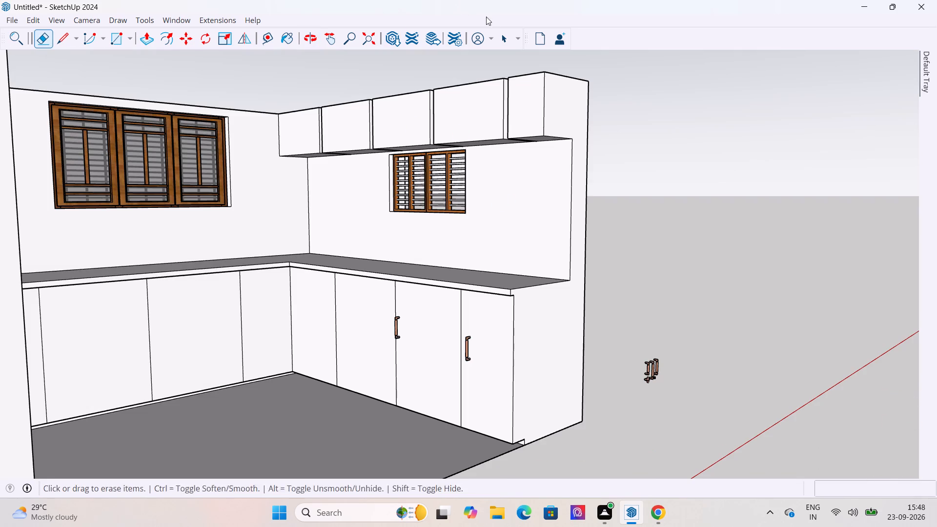
left_click(504, 38)
scroll(333, 374, "up", 5)
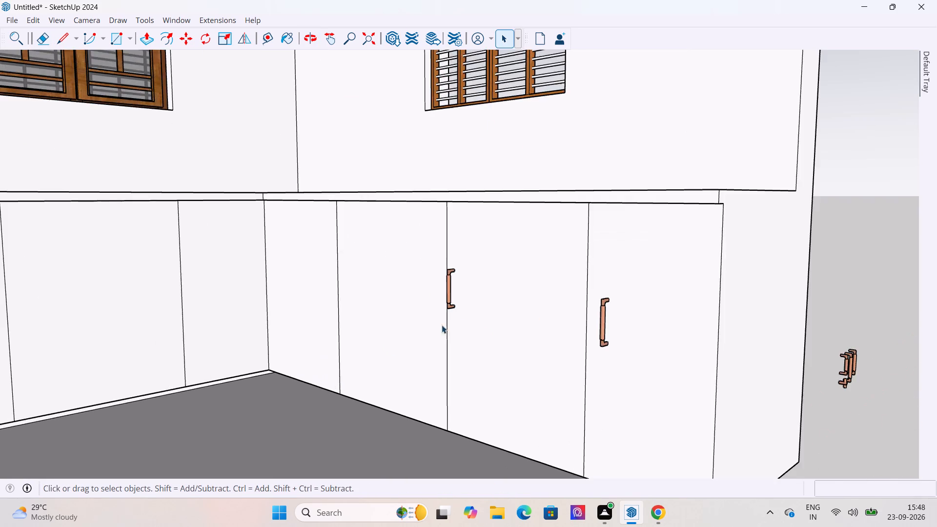
scroll(458, 320, "up", 3)
middle_click_drag(459, 320, 594, 321)
left_click(512, 267)
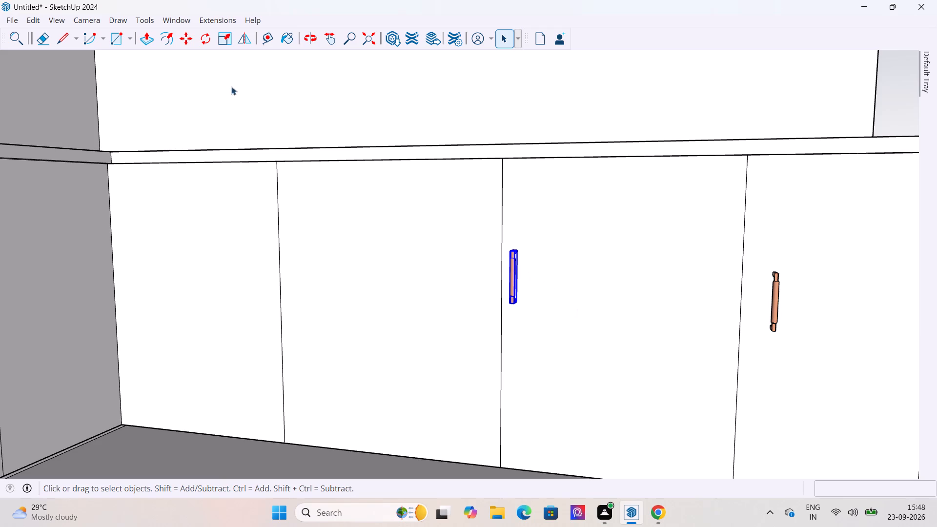
left_click(188, 36)
middle_click_drag(581, 294, 581, 294)
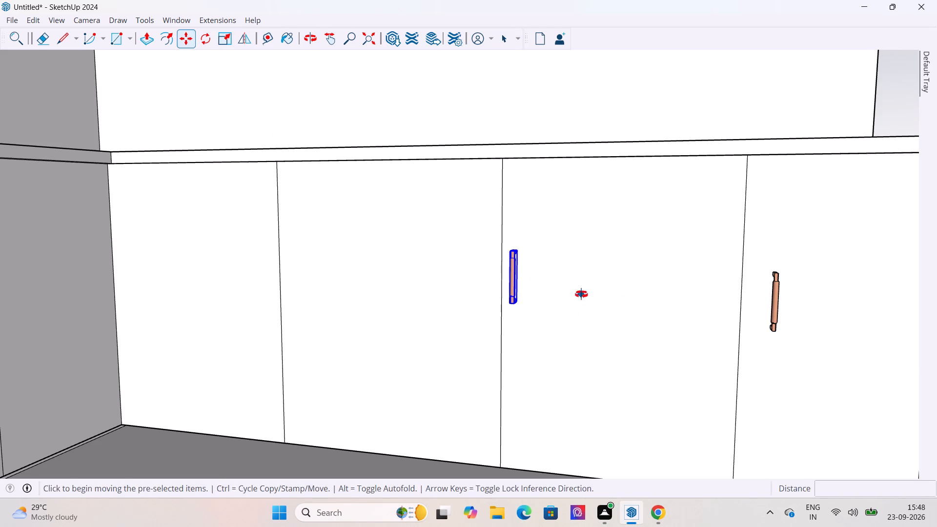
middle_click_drag(581, 294, 654, 282)
scroll(550, 263, "up", 4)
left_click_drag(536, 269, 539, 291)
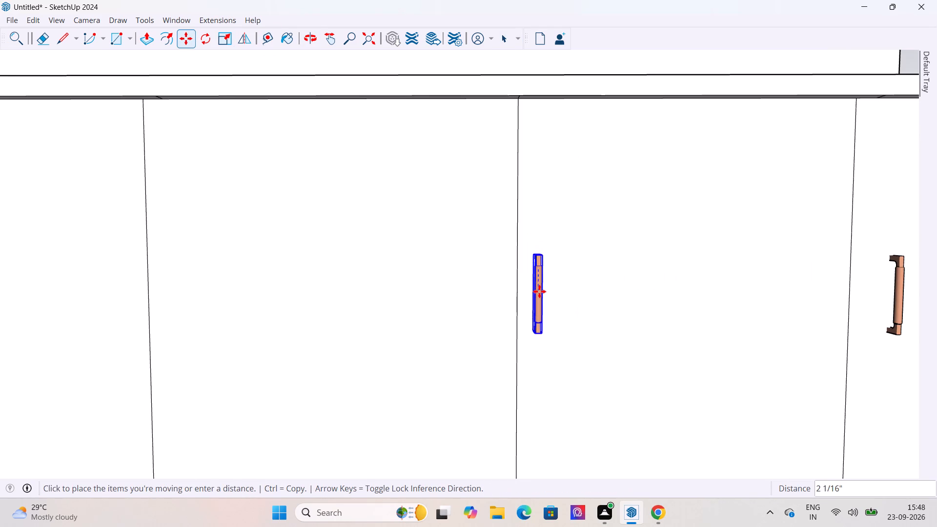
left_click_drag(539, 291, 539, 294)
Place a horizontal guide 2' above the doors' bottom edge, level with the lower ends of the handles.
scroll(392, 329, "down", 9)
scroll(455, 315, "up", 6)
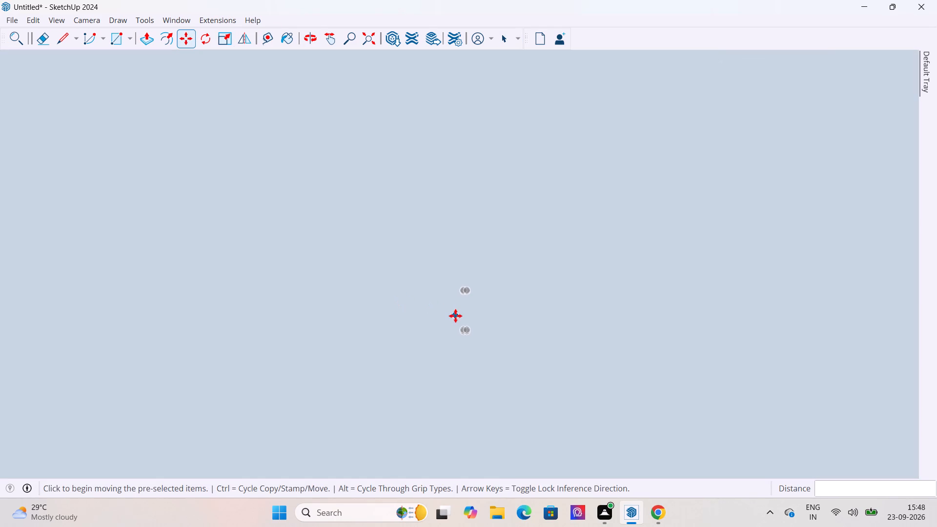
scroll(455, 316, "up", 20)
scroll(455, 316, "up", 18)
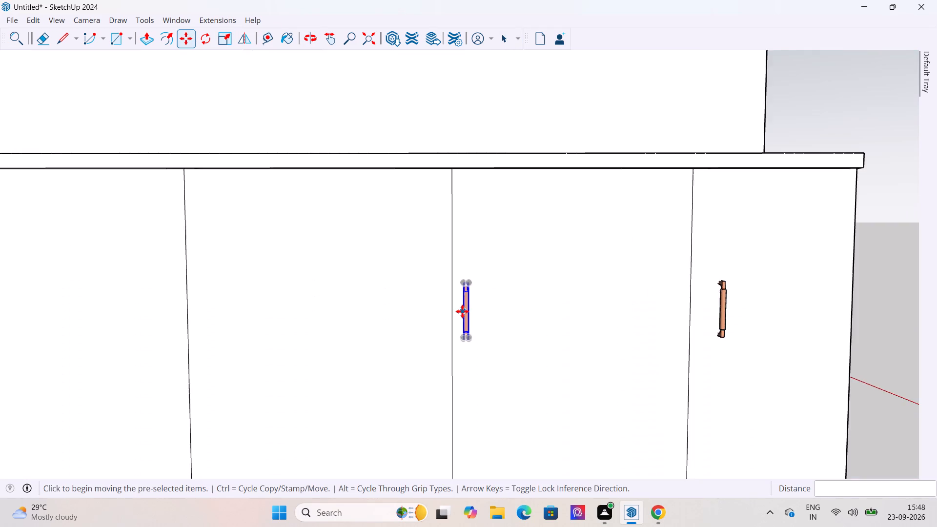
scroll(522, 332, "down", 1)
middle_click(526, 329)
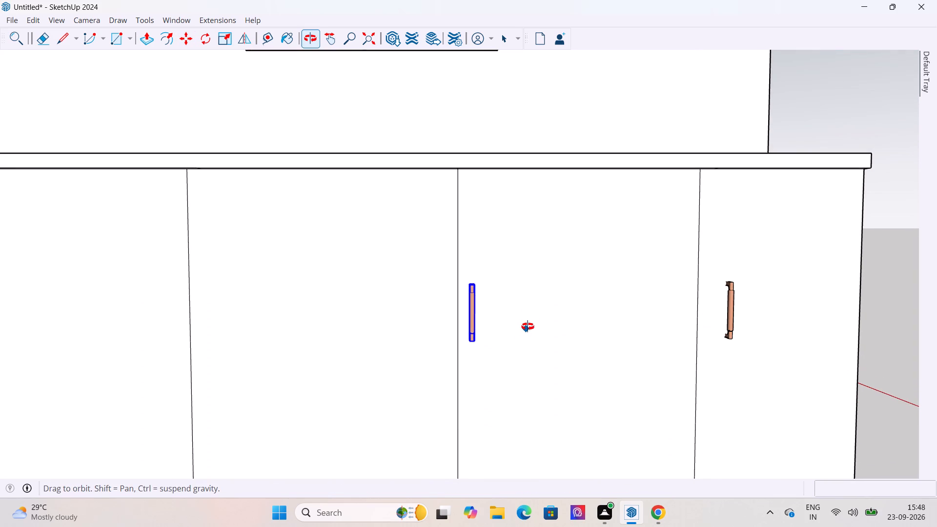
key("t")
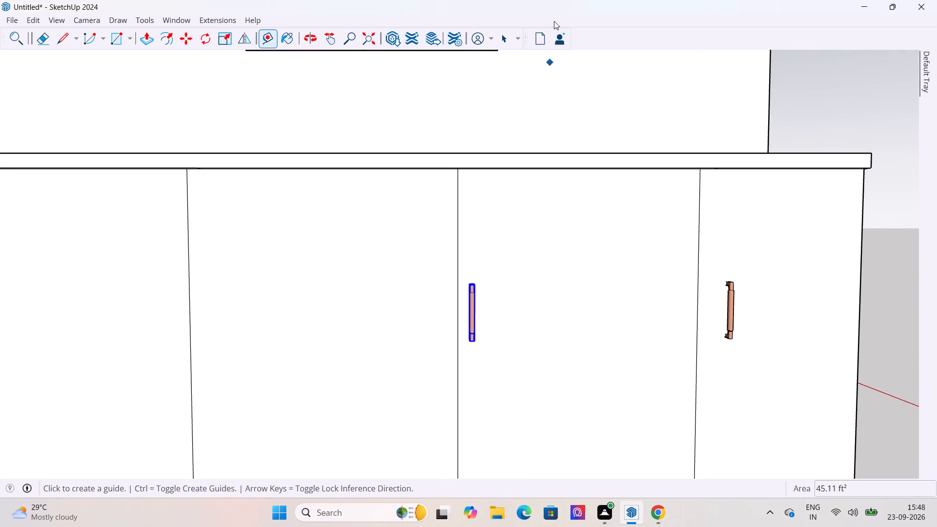
left_click(505, 39)
left_click(794, 105)
scroll(475, 309, "down", 1)
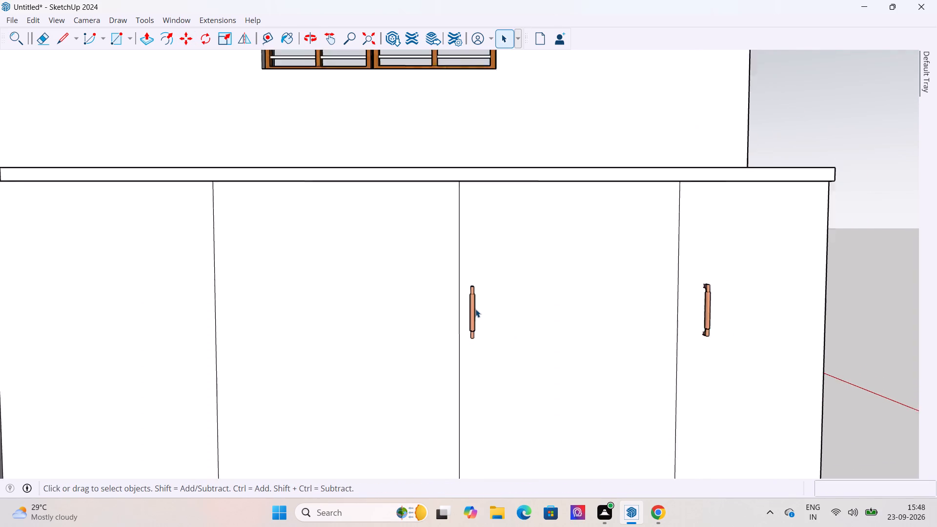
scroll(475, 309, "down", 2)
key("t")
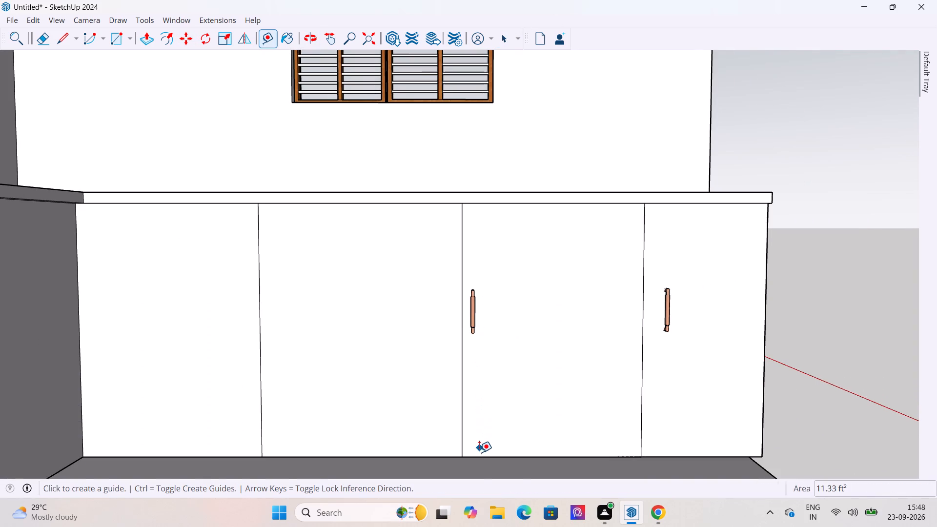
left_click(479, 457)
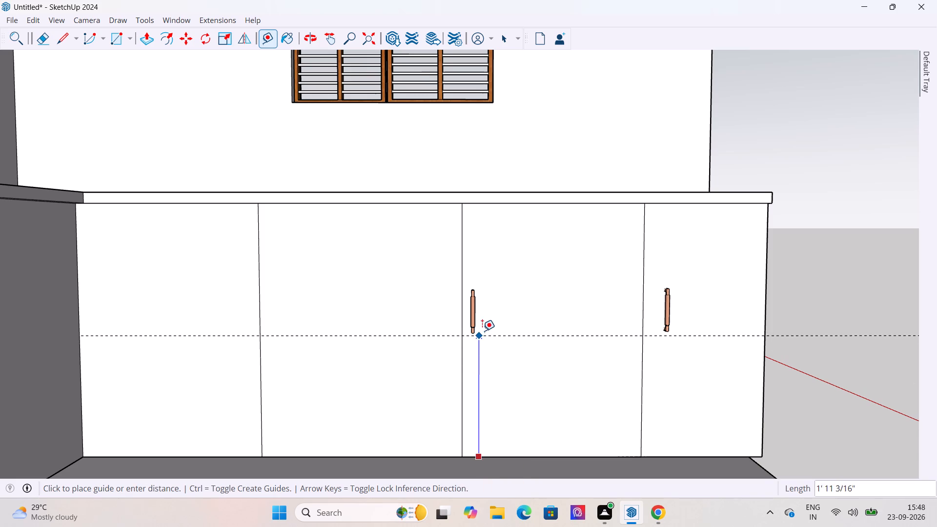
left_click(487, 332)
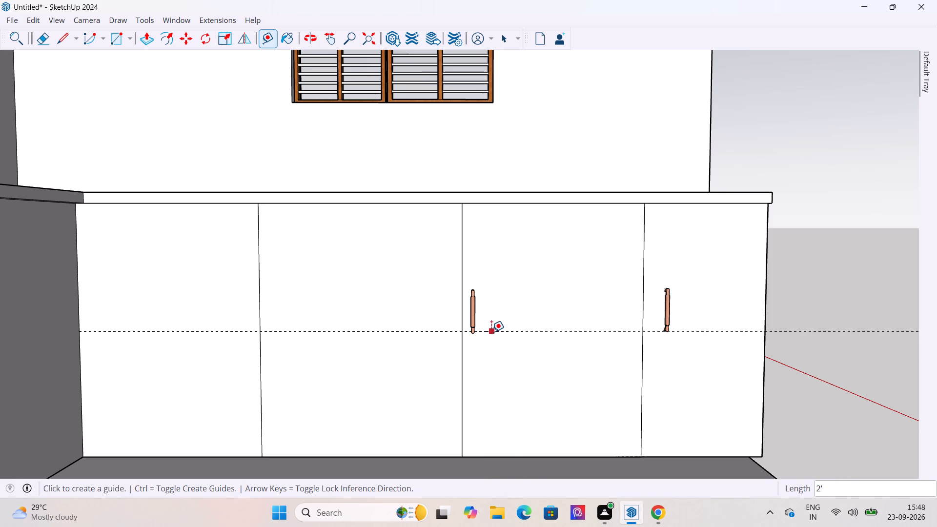
Place a second horizontal guide 7 15/16" above the first, level with the upper ends of the handles.
left_click(491, 332)
left_click(494, 289)
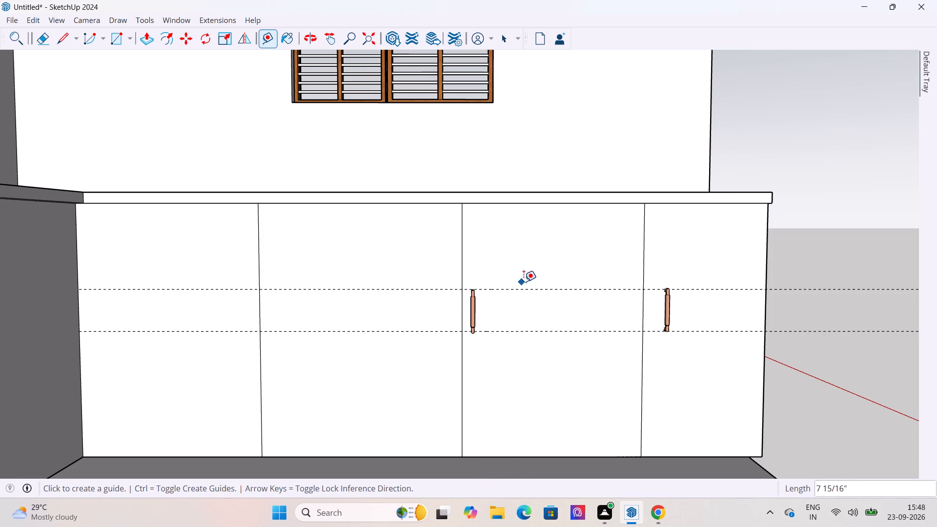
left_click(509, 40)
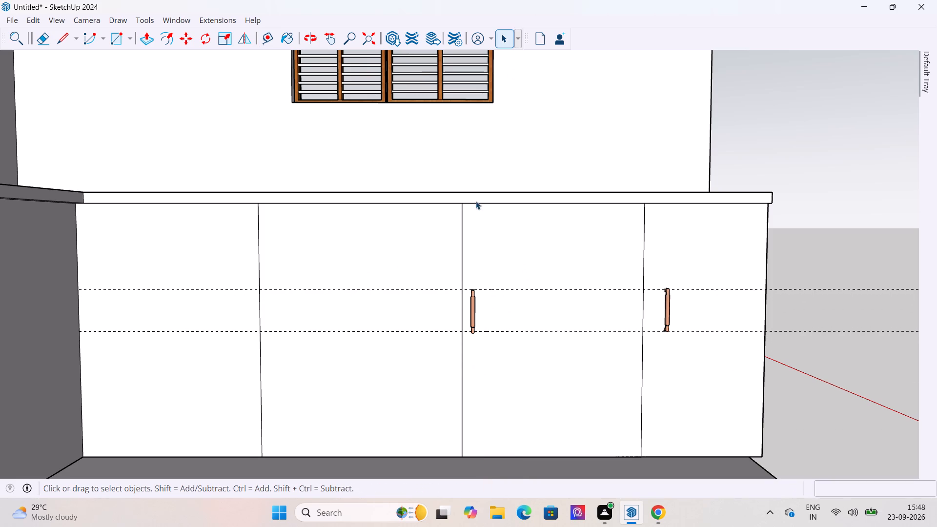
Copy the wide door's handle and paste it across the seam on the neighbouring door, with its lower end on the lower guide.
left_click(472, 312)
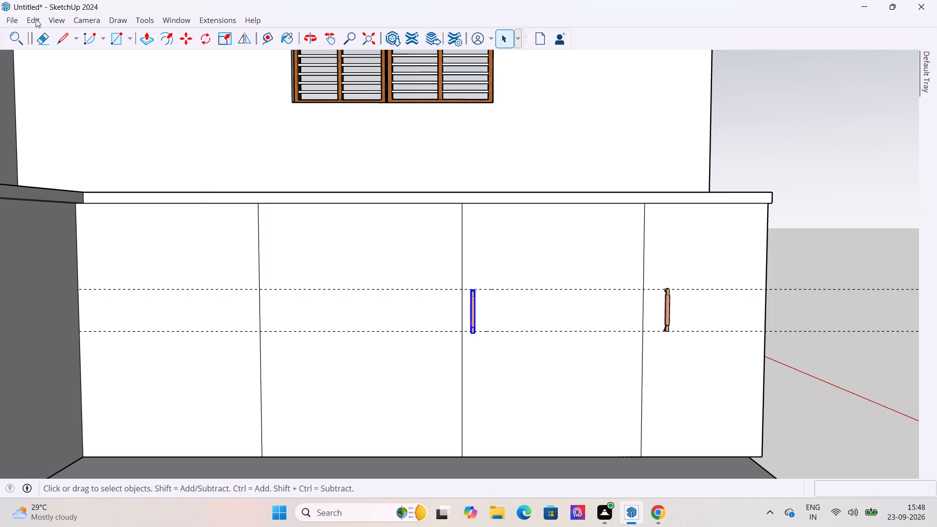
left_click(34, 18)
left_click(66, 82)
left_click(808, 202)
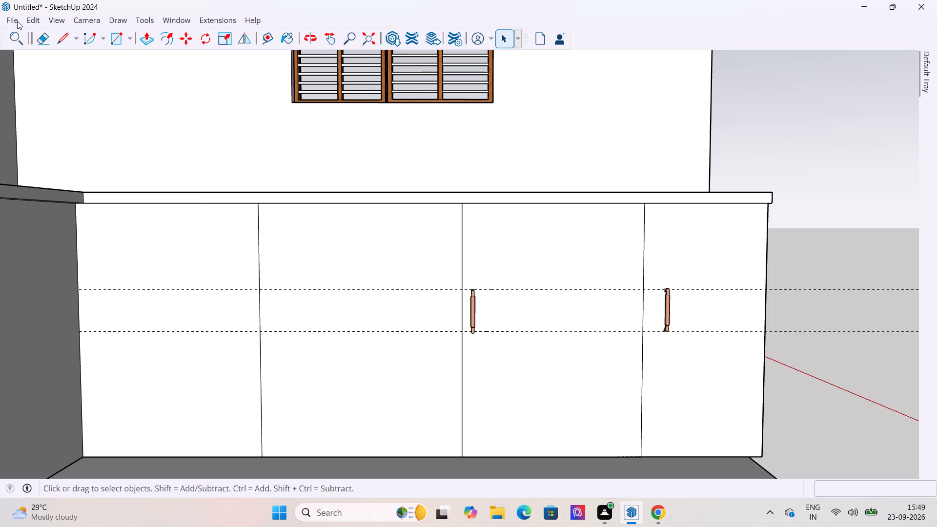
left_click(30, 18)
left_click(70, 93)
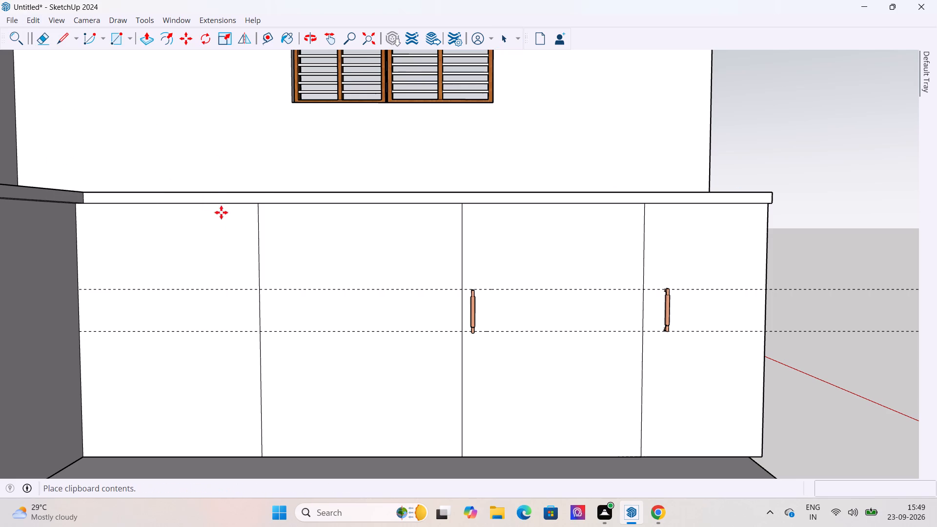
left_click(456, 334)
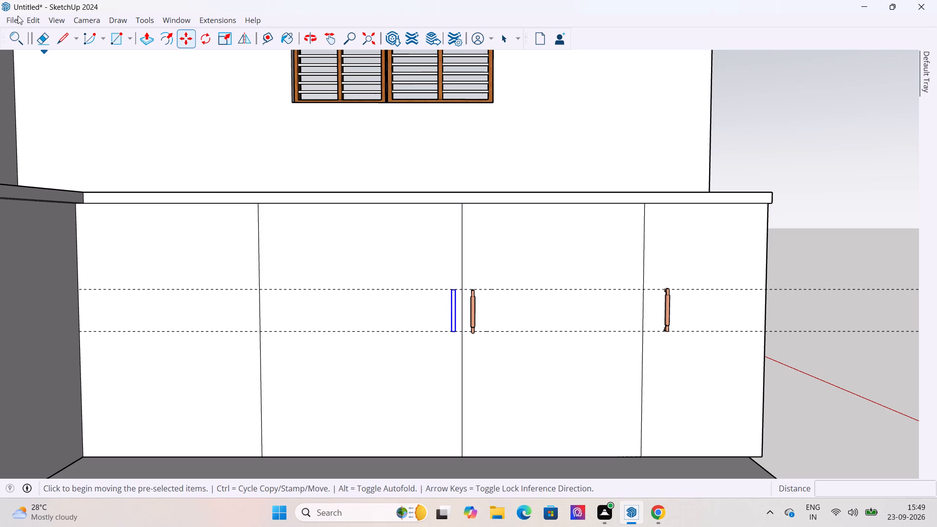
Paste another handle on the door nearest the corner, beside its seam, with its lower end on the lower guide.
left_click(30, 18)
left_click(86, 101)
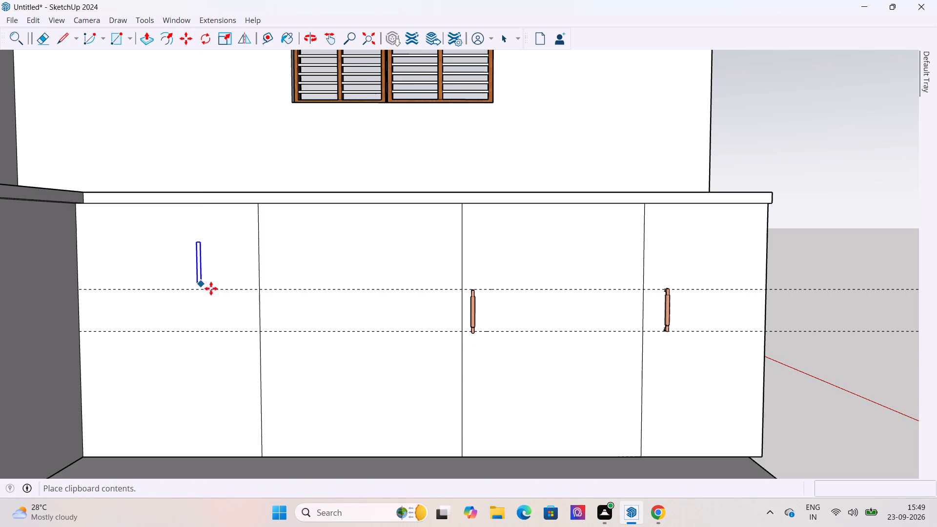
left_click(250, 332)
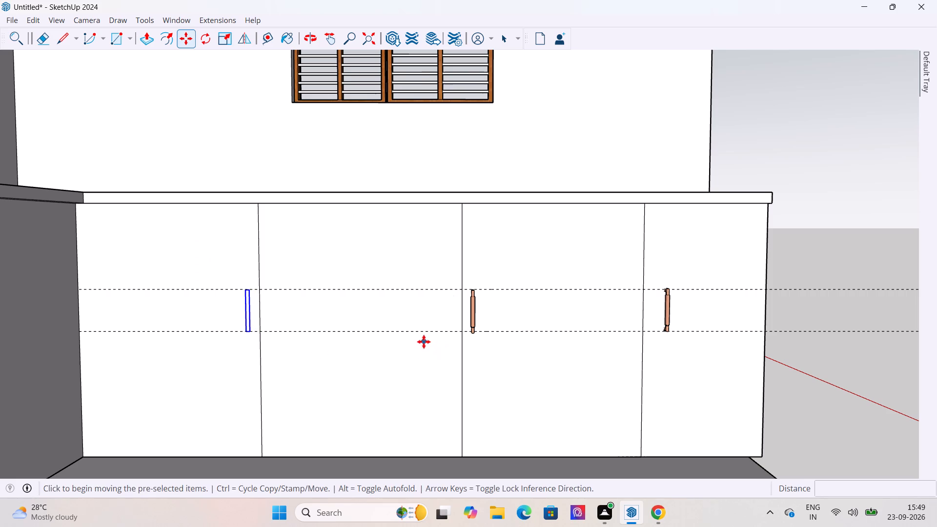
left_click(833, 257)
key("Escape")
left_click(508, 36)
left_click(804, 265)
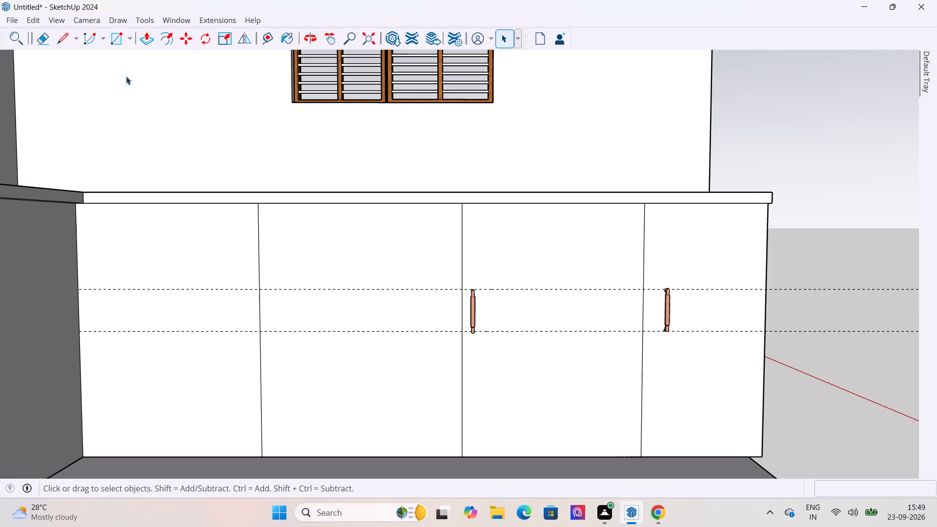
Move the pasted handle opposite the wide door's handle out of the door face, so the full pull projects between the two guide heights.
scroll(345, 238, "down", 4)
middle_click_drag(482, 255, 66, 207)
scroll(81, 216, "down", 9)
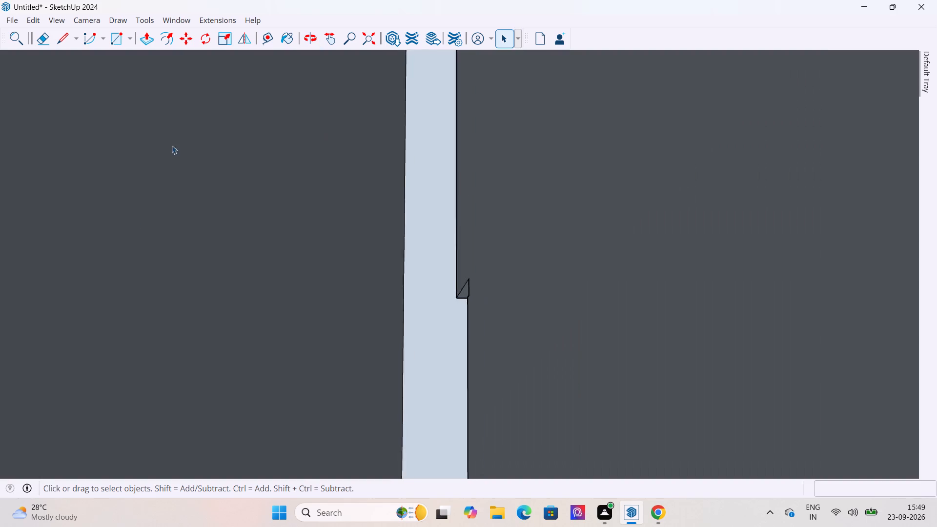
scroll(172, 145, "down", 20)
scroll(172, 145, "down", 7)
scroll(378, 103, "up", 1)
scroll(122, 246, "down", 20)
scroll(122, 246, "down", 13)
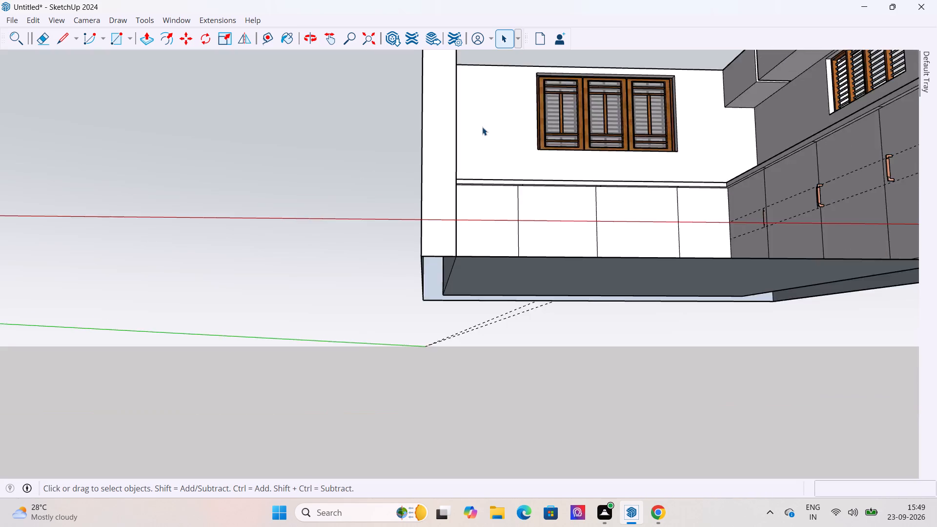
scroll(482, 127, "down", 6)
middle_click_drag(706, 151, 701, 208)
scroll(654, 189, "up", 4)
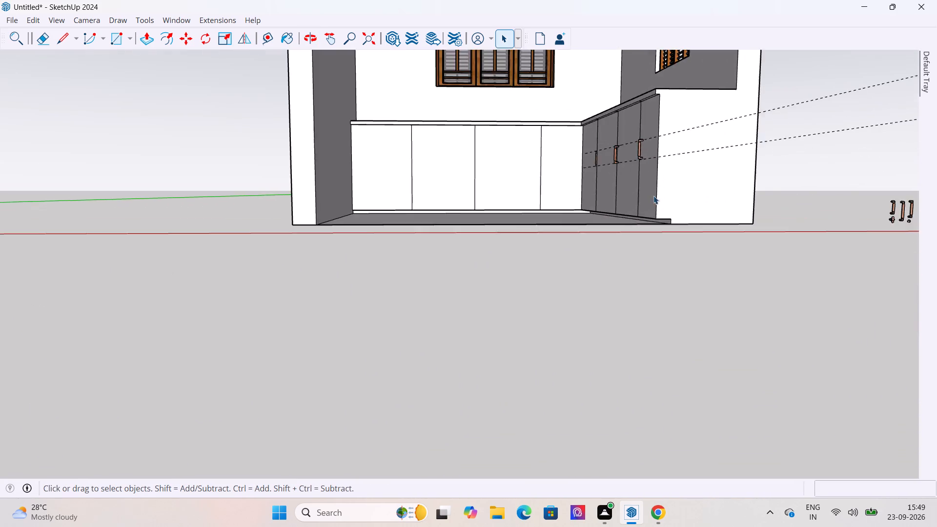
scroll(653, 196, "up", 9)
middle_click_drag(620, 182, 747, 245)
scroll(639, 160, "up", 11)
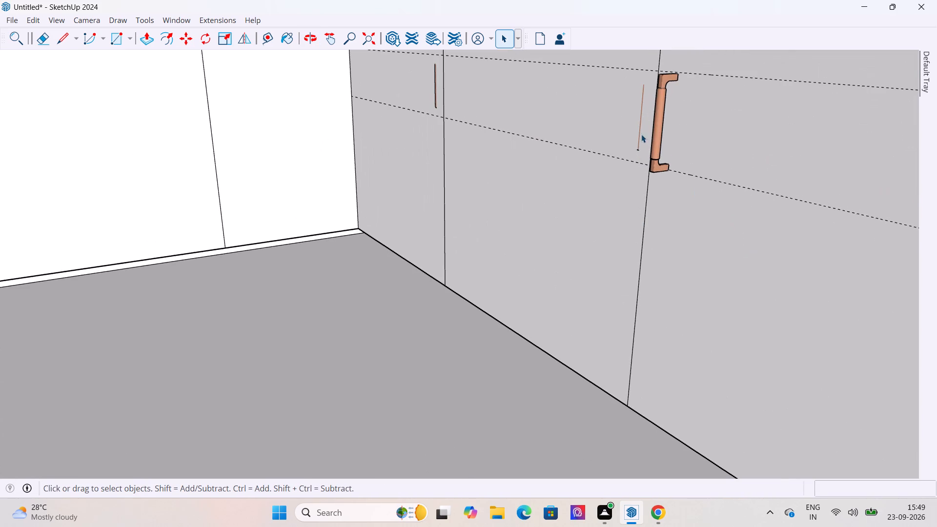
left_click(639, 116)
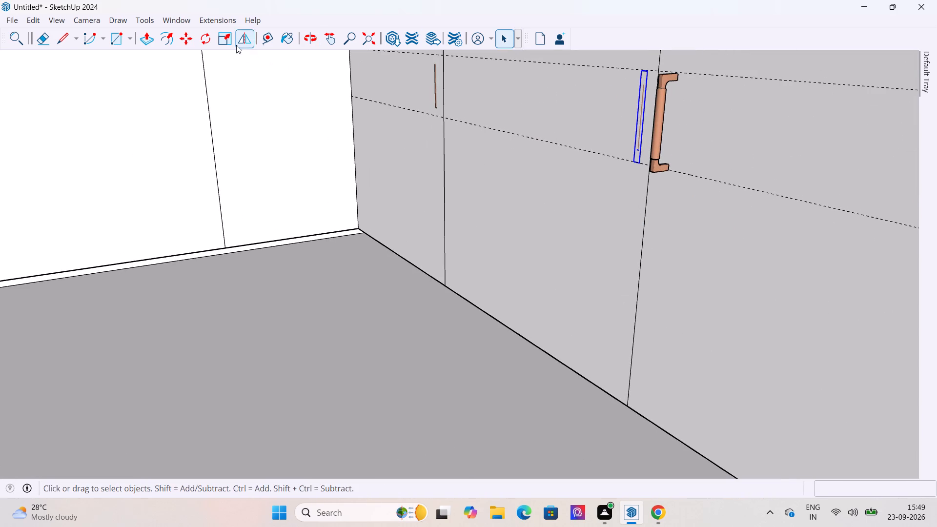
left_click(189, 39)
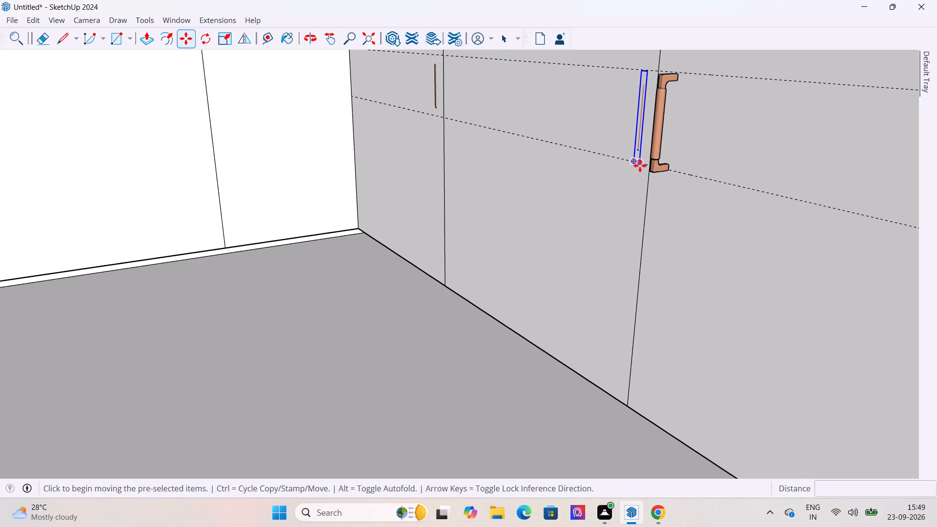
left_click(640, 163)
left_click(595, 174)
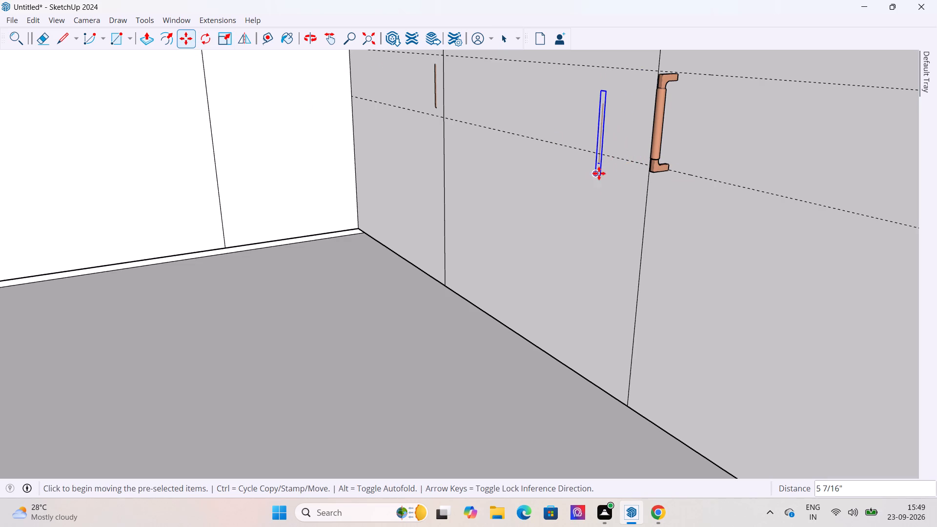
left_click(617, 172)
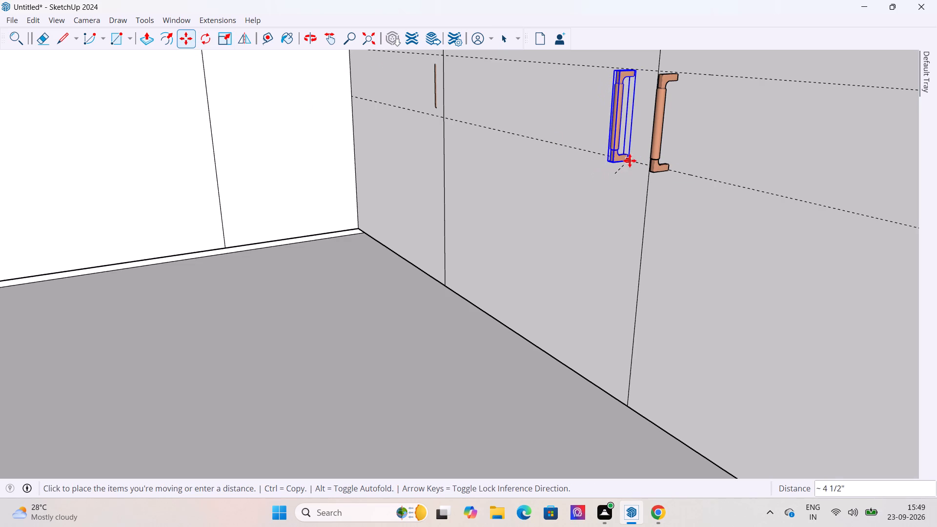
left_click(635, 160)
middle_click_drag(681, 188, 713, 182)
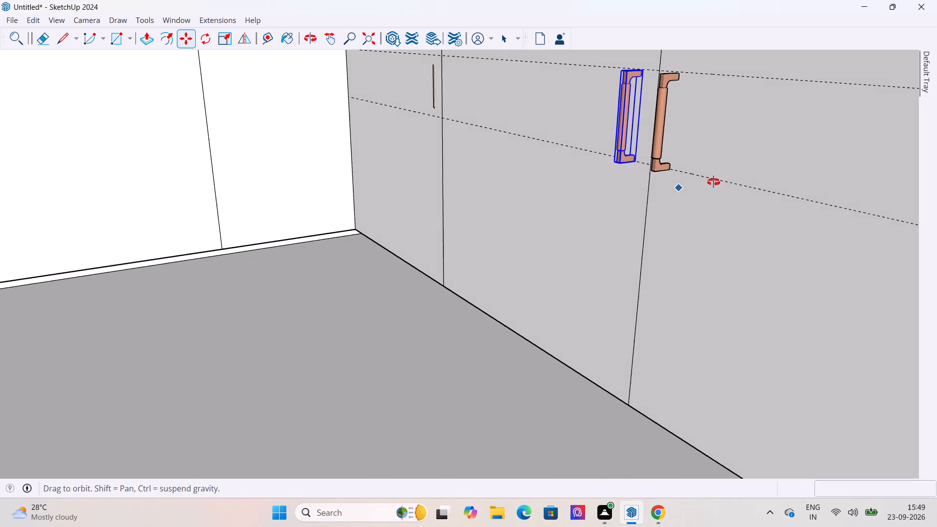
middle_click_drag(713, 182, 689, 199)
scroll(506, 137, "up", 3)
scroll(483, 298, "down", 6)
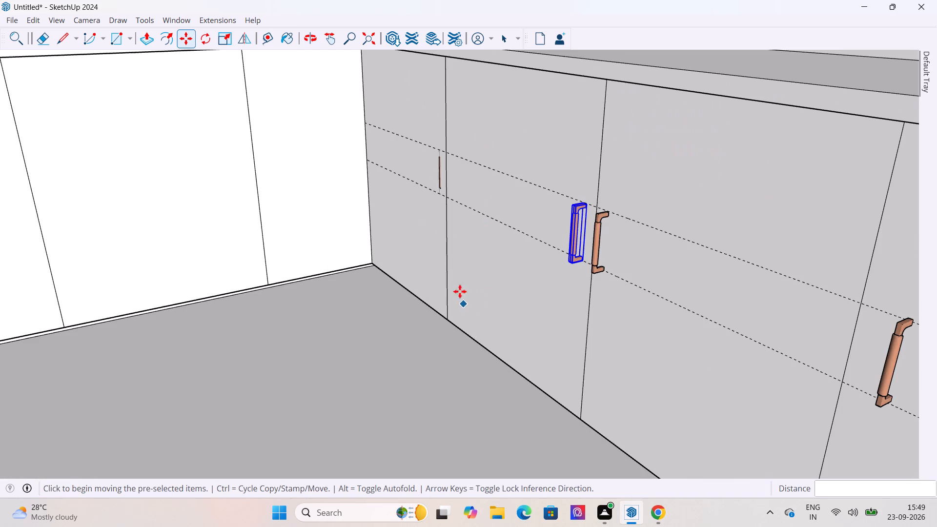
scroll(418, 243, "down", 13)
left_click_drag(503, 42, 509, 48)
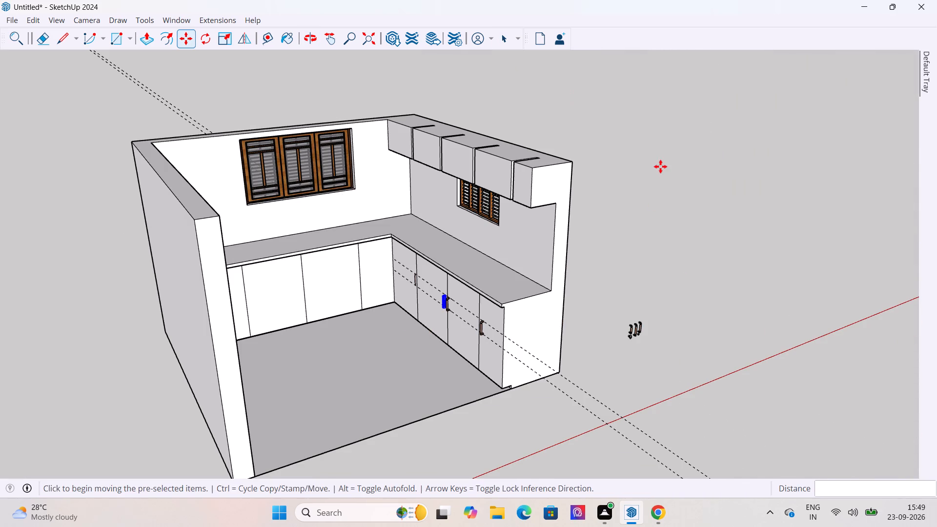
left_click(660, 166)
key("Escape")
left_click(500, 45)
left_click(632, 160)
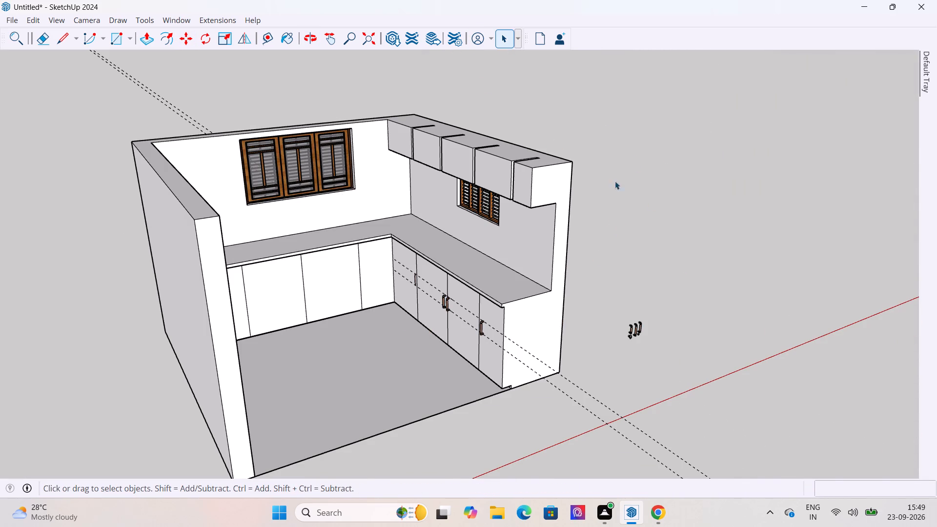
Move the embedded handle on the door nearest the corner out of the door face, keeping it at guide height.
scroll(411, 334, "up", 16)
left_click(402, 249)
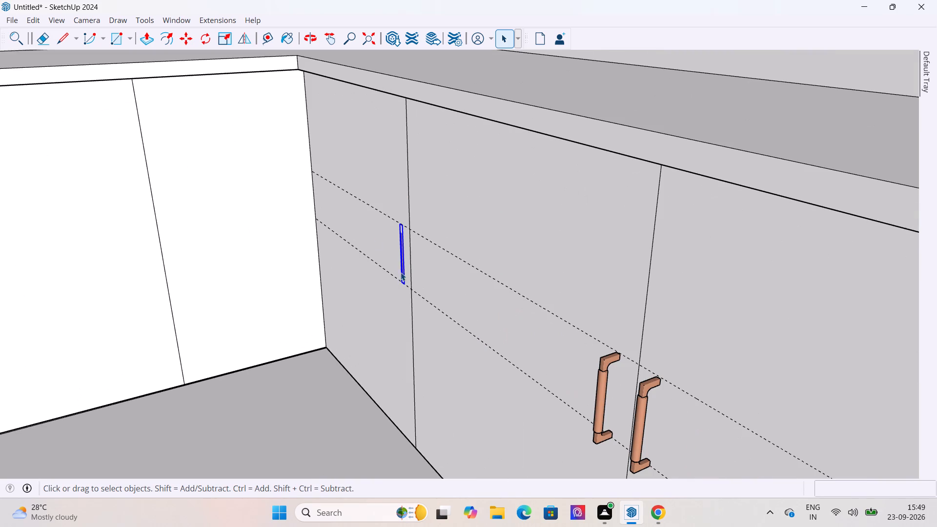
left_click(183, 41)
scroll(398, 299, "up", 3)
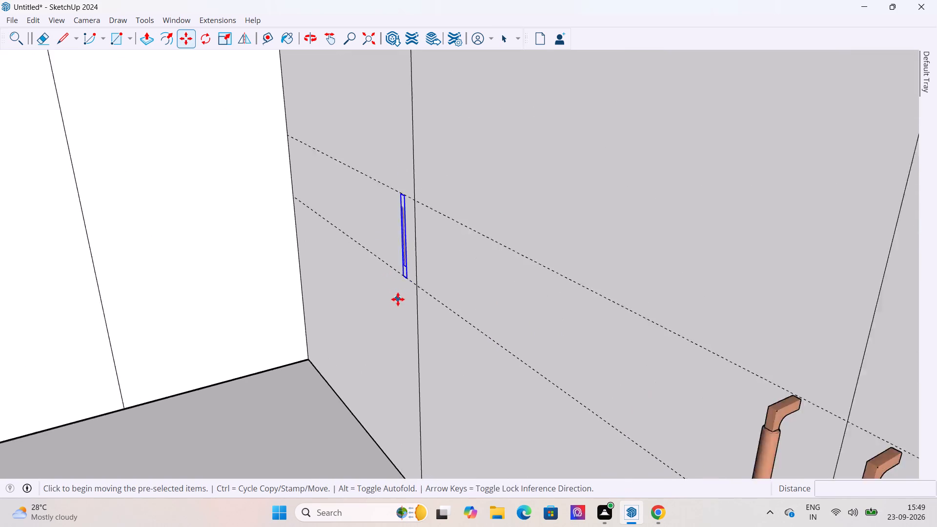
scroll(398, 299, "up", 2)
middle_click_drag(407, 293, 462, 286)
scroll(461, 284, "up", 3)
scroll(497, 243, "up", 5)
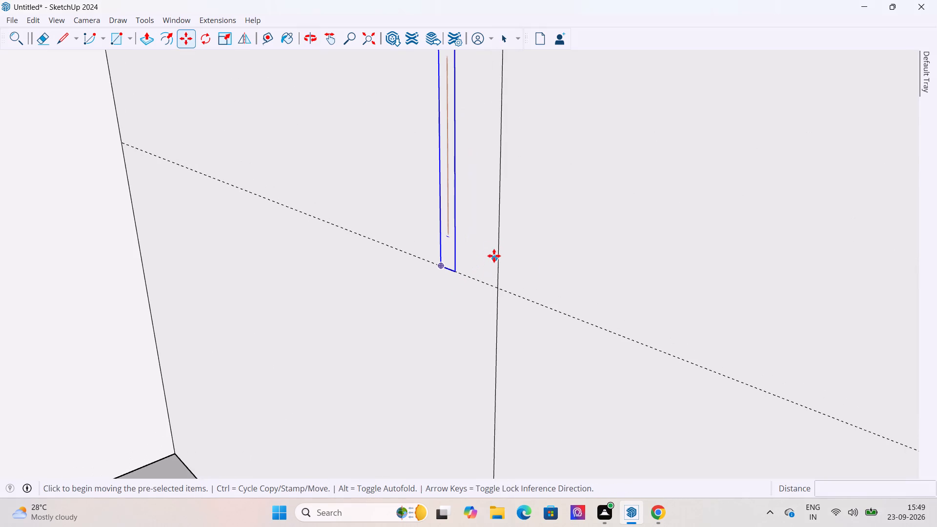
left_click(494, 256)
left_click(461, 274)
scroll(285, 345, "down", 6)
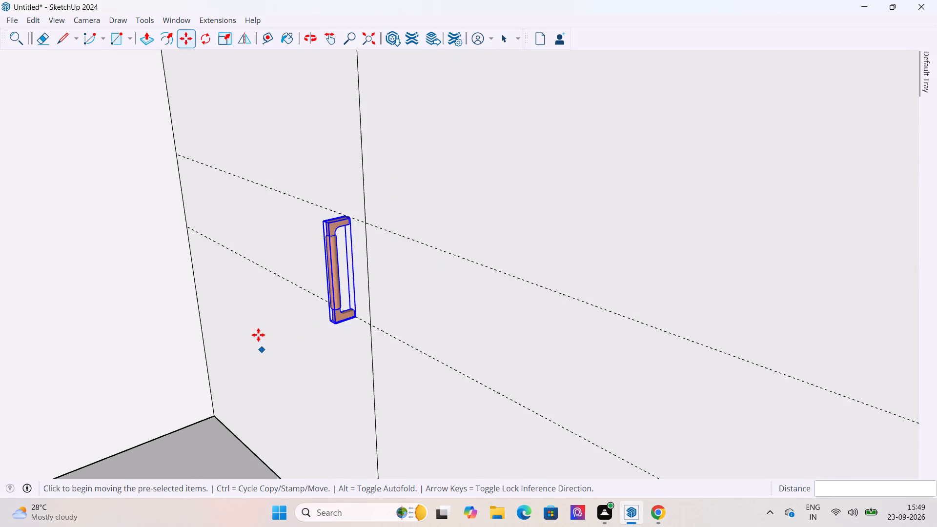
scroll(258, 335, "down", 7)
left_click(504, 36)
scroll(357, 204, "down", 13)
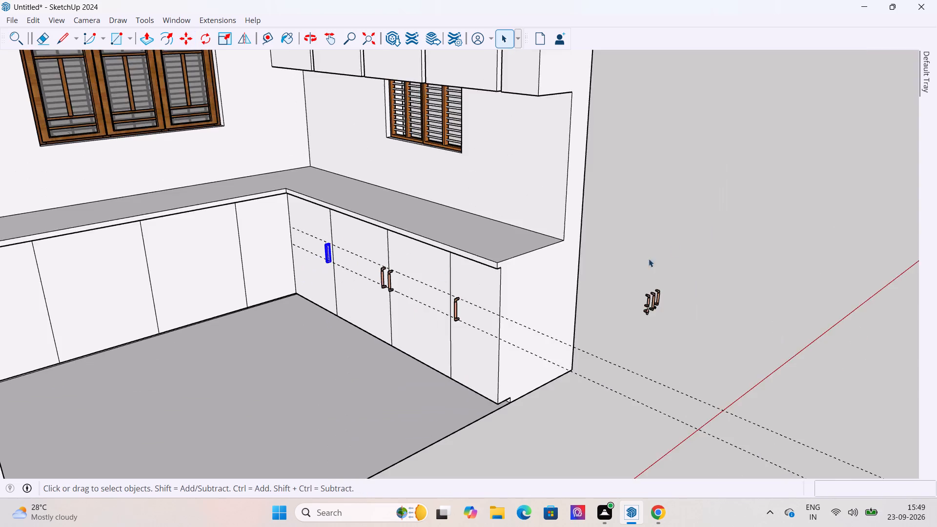
left_click(675, 229)
Delete all the guides from the model.
scroll(327, 283, "up", 5)
scroll(338, 223, "down", 5)
middle_click_drag(337, 243, 421, 241)
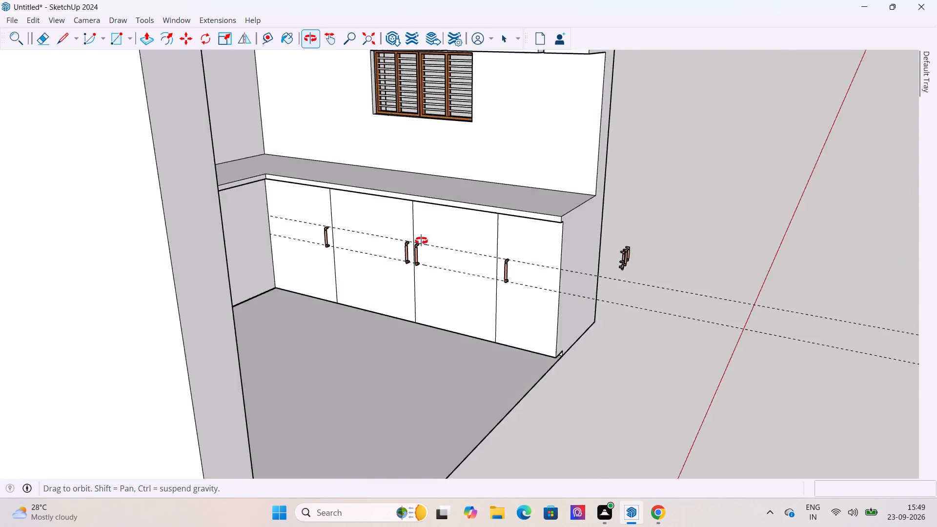
middle_click_drag(421, 241, 324, 233)
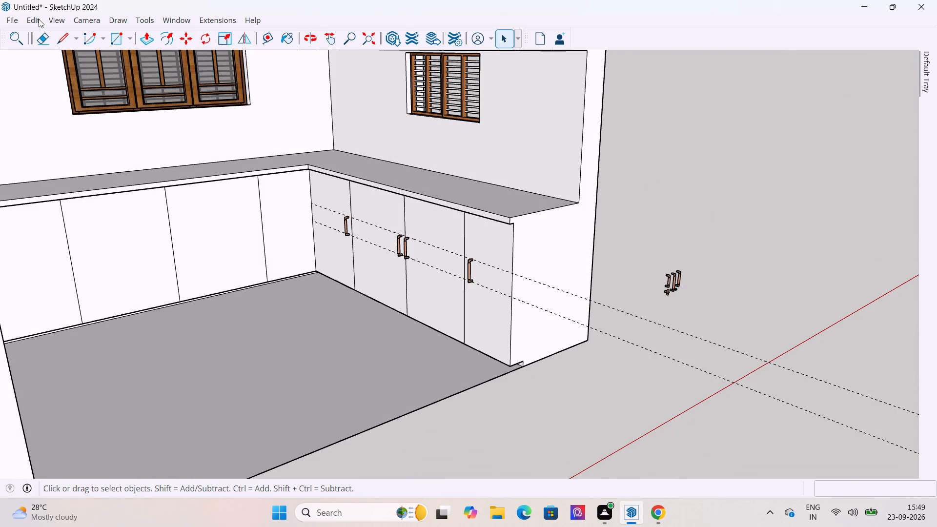
left_click(39, 19)
left_click(73, 145)
Place a horizontal guide on the adjoining run without handles, measured up from the doors' bottom edge to below the handles' height.
scroll(361, 278, "down", 6)
middle_click_drag(381, 303, 252, 251)
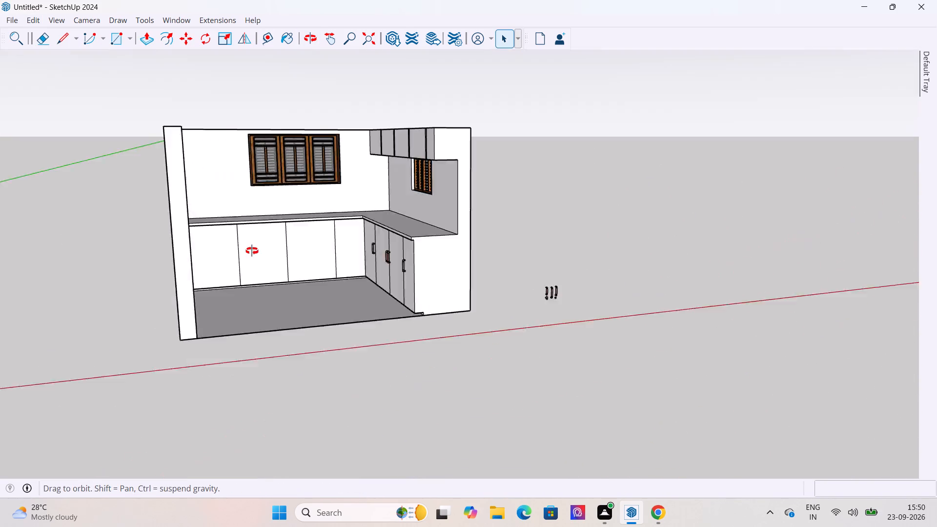
middle_click_drag(252, 251, 249, 246)
scroll(249, 246, "up", 4)
scroll(248, 247, "down", 3)
key("t")
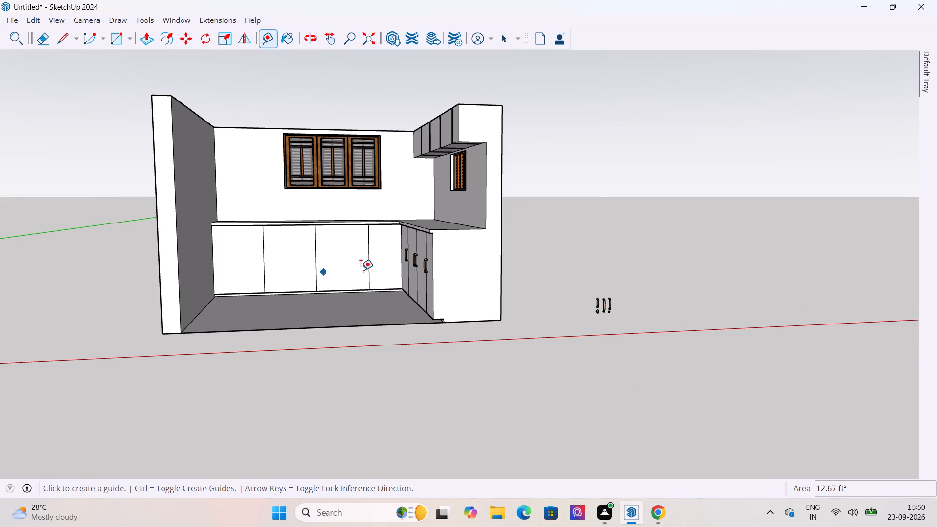
scroll(322, 252, "up", 9)
middle_click_drag(393, 306, 400, 325)
scroll(401, 325, "up", 4)
left_click(403, 326)
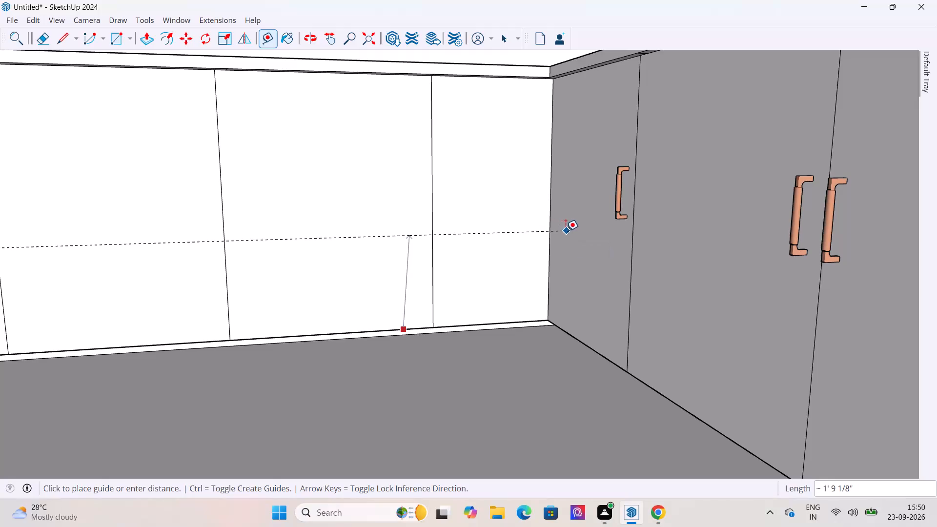
left_click(542, 227)
Place a horizontal guide above the bottom edge of the doors with handles, just below the handles' lower ends.
middle_click_drag(500, 317, 549, 319)
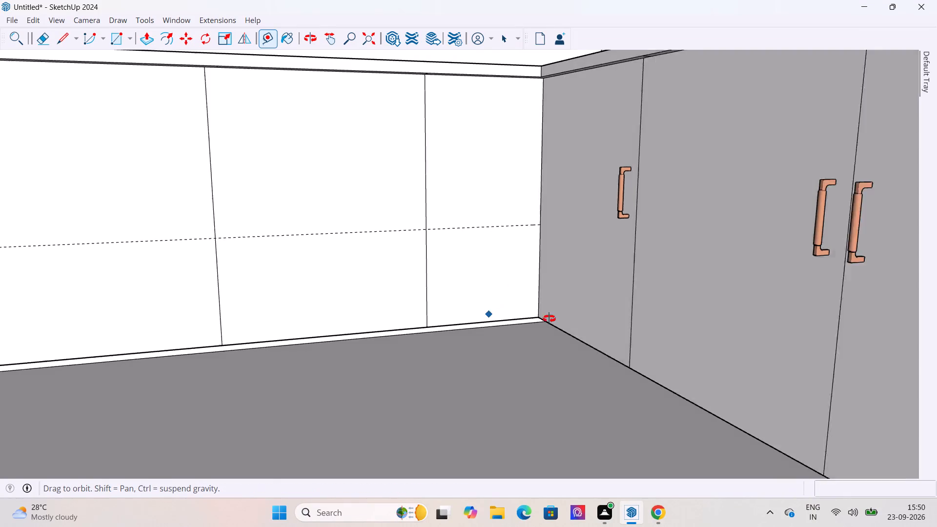
middle_click_drag(549, 319, 585, 317)
left_click_drag(585, 337, 585, 332)
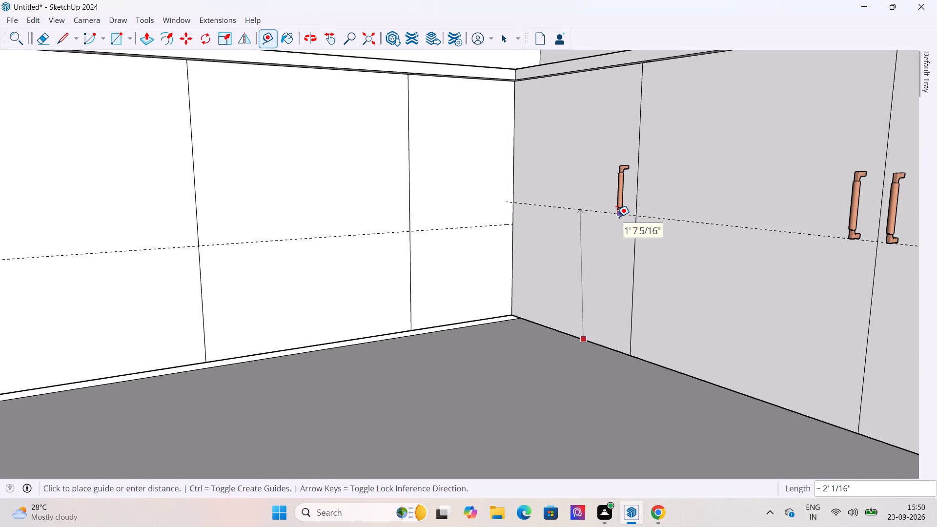
left_click(617, 221)
Replace the guide on the run without handles with one 3 5/16" higher, meeting the other run's guide at the corner.
left_click(480, 228)
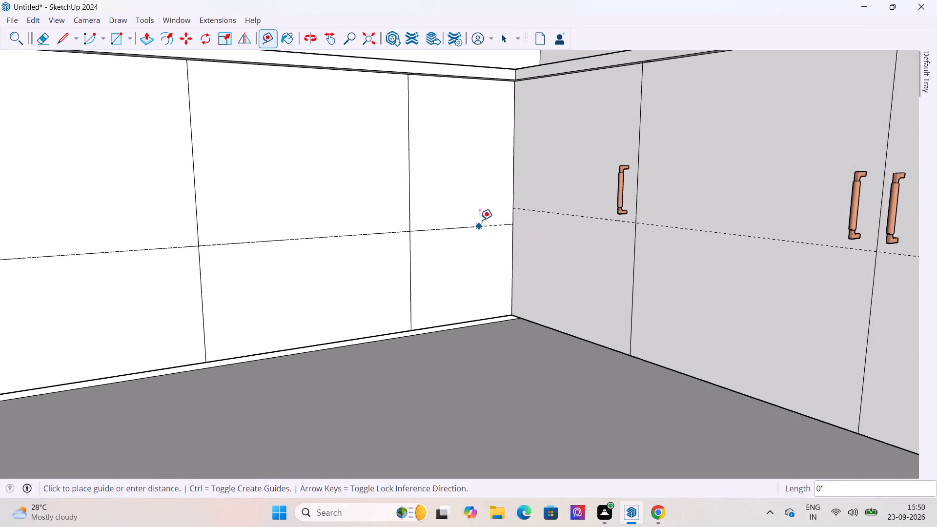
left_click(513, 209)
scroll(483, 230, "up", 2)
key("e")
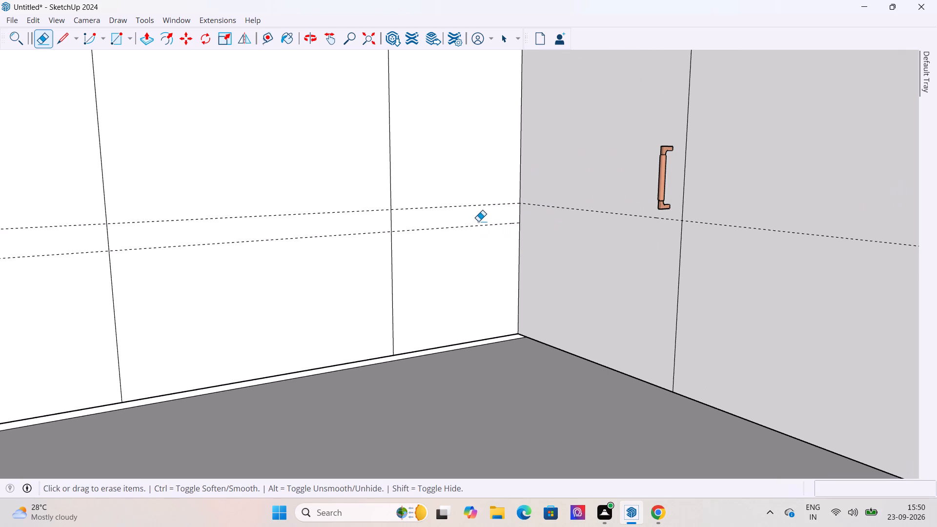
left_click_drag(475, 217, 474, 290)
Place an upper guide on the run with handles, 8 13/16" above its lower guide and just above the handles' tops.
scroll(458, 340, "down", 5)
middle_click_drag(554, 305, 586, 306)
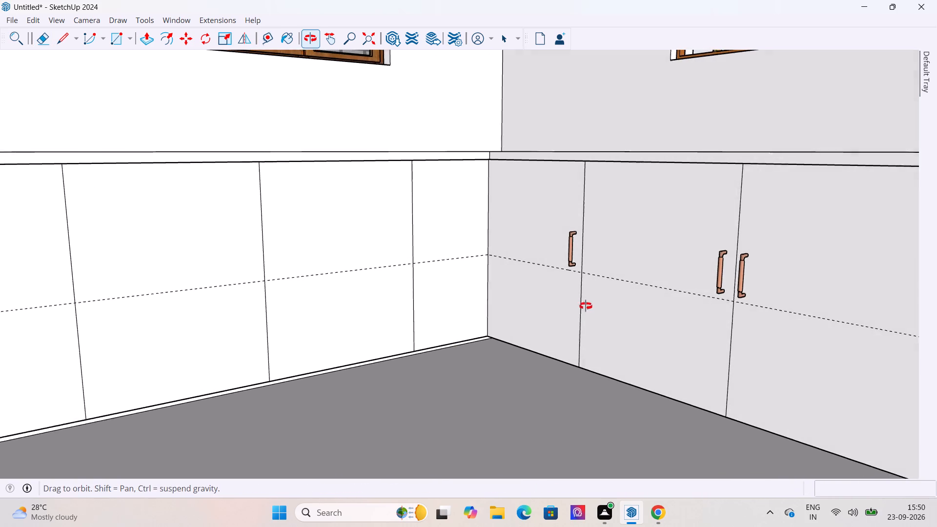
middle_click_drag(586, 306, 587, 306)
key("t")
left_click(540, 263)
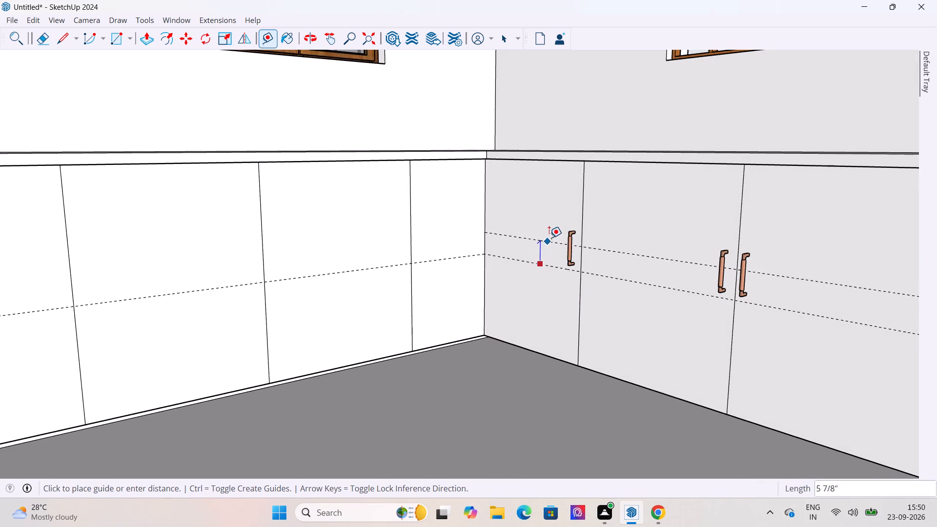
left_click(554, 230)
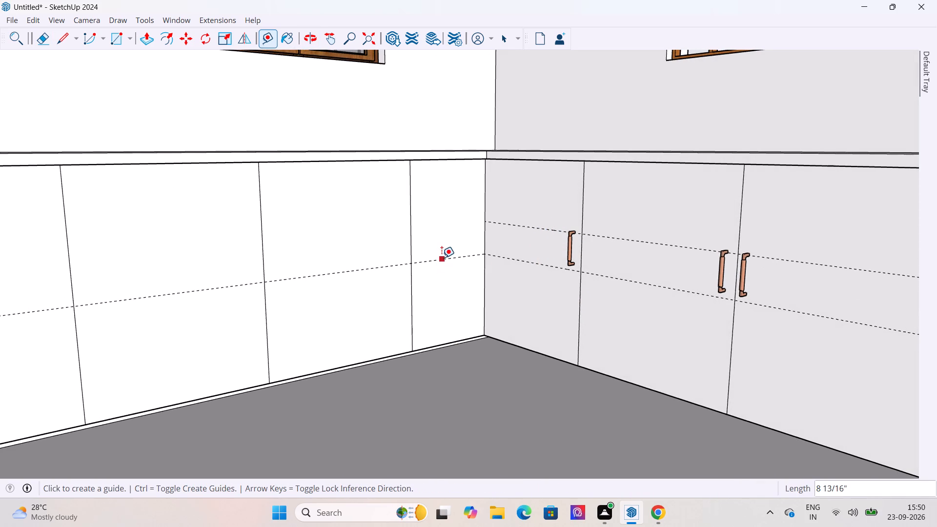
Place a matching upper guide on the run without handles, 8 13/16" above its lower guide, meeting the other at the corner.
left_click(442, 258)
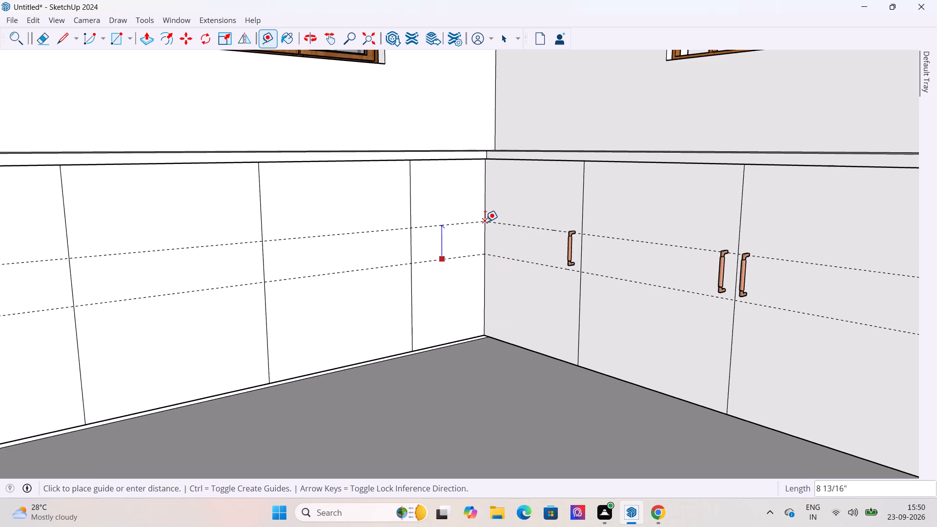
left_click(485, 222)
left_click(497, 39)
Erase both horizontal guides on the run with handles, keeping the two on the adjoining run.
scroll(485, 142, "down", 4)
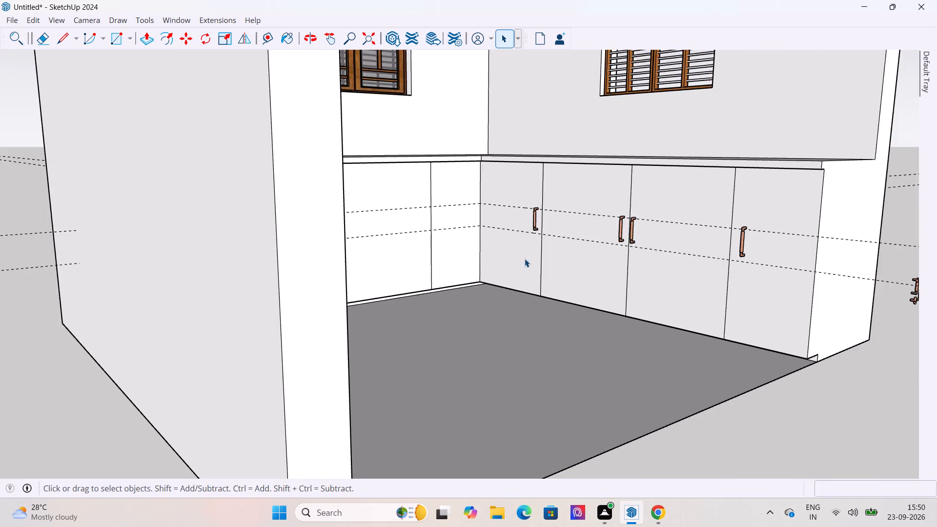
middle_click_drag(525, 259, 490, 243)
scroll(535, 241, "up", 5)
scroll(359, 247, "down", 7)
scroll(392, 282, "down", 6)
scroll(482, 268, "up", 6)
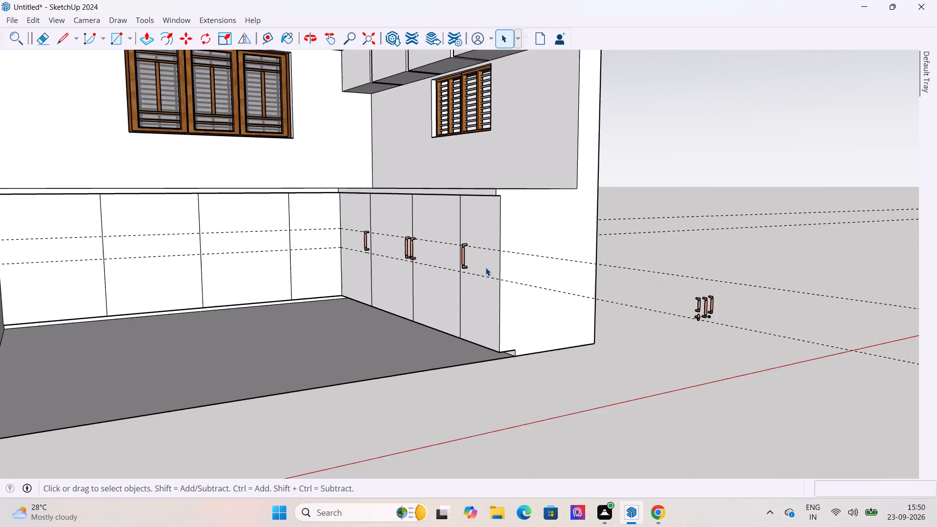
scroll(486, 267, "up", 7)
left_click(469, 257)
key("Escape")
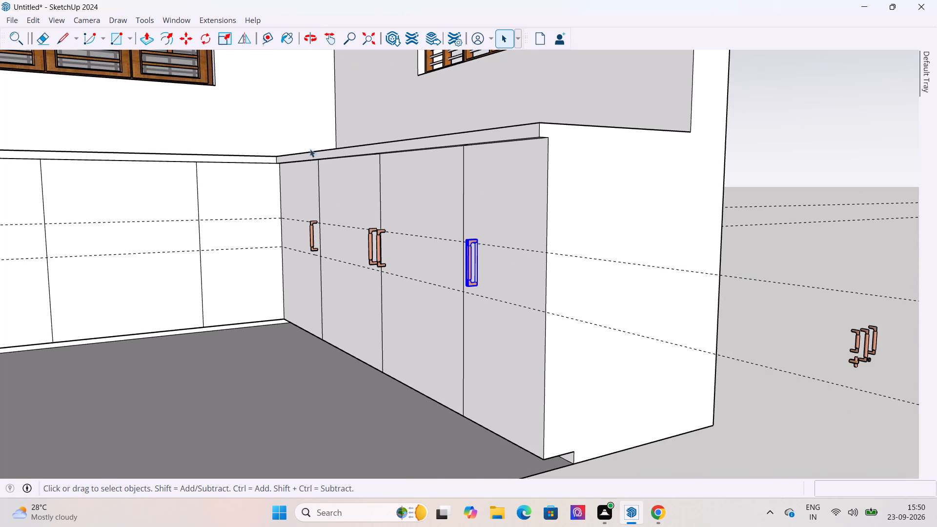
left_click(798, 191)
scroll(619, 215, "down", 5)
scroll(560, 240, "up", 5)
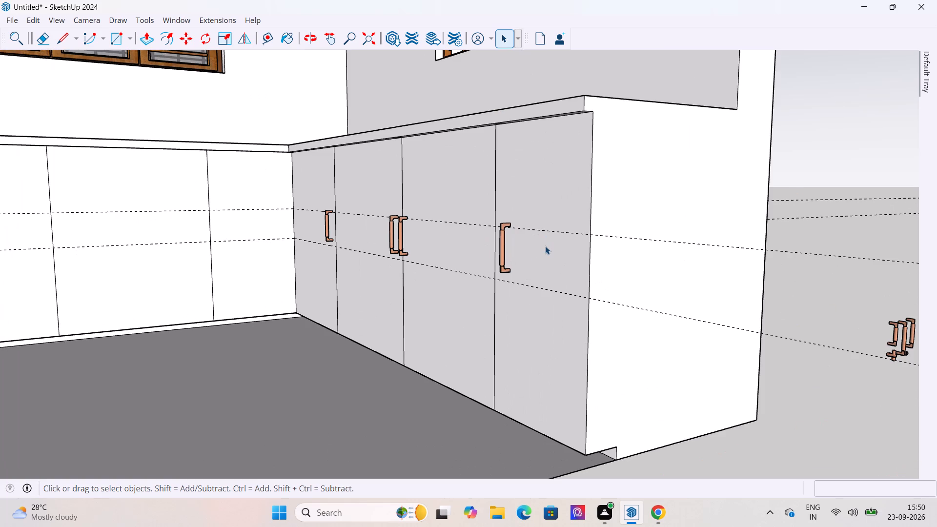
key("e")
left_click_drag(553, 210, 541, 301)
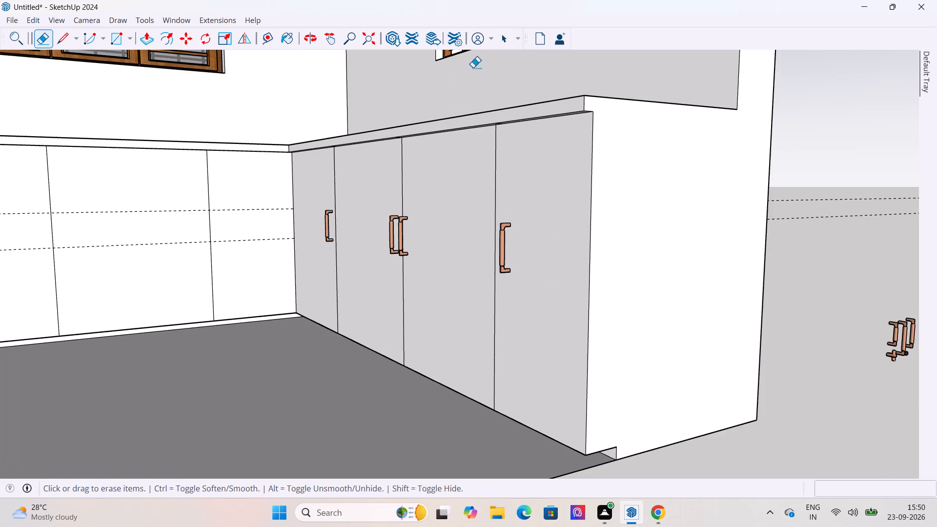
left_click(498, 43)
Paste a copy of the handle onto the floor in front of the run without handles.
scroll(481, 153, "down", 5)
middle_click_drag(466, 162, 211, 228)
scroll(211, 228, "up", 1)
scroll(291, 235, "down", 6)
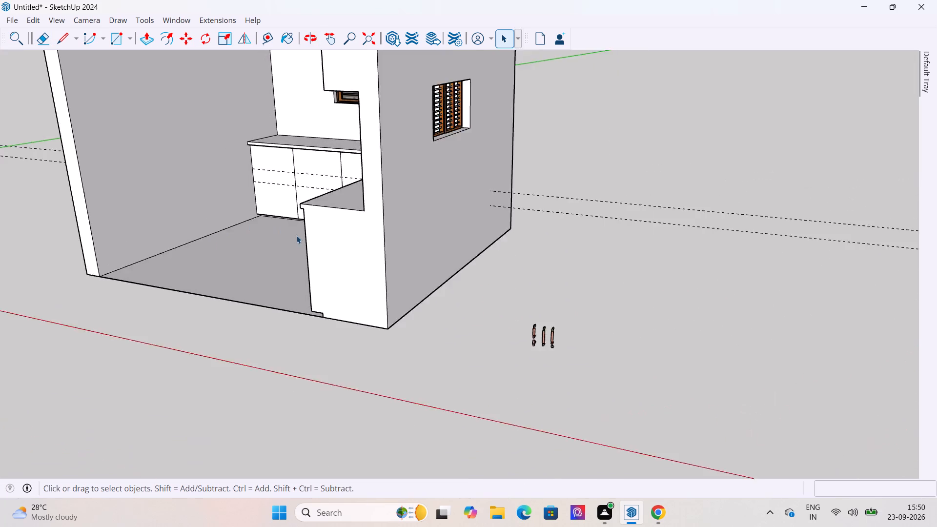
scroll(180, 120, "up", 5)
middle_click_drag(222, 141, 351, 134)
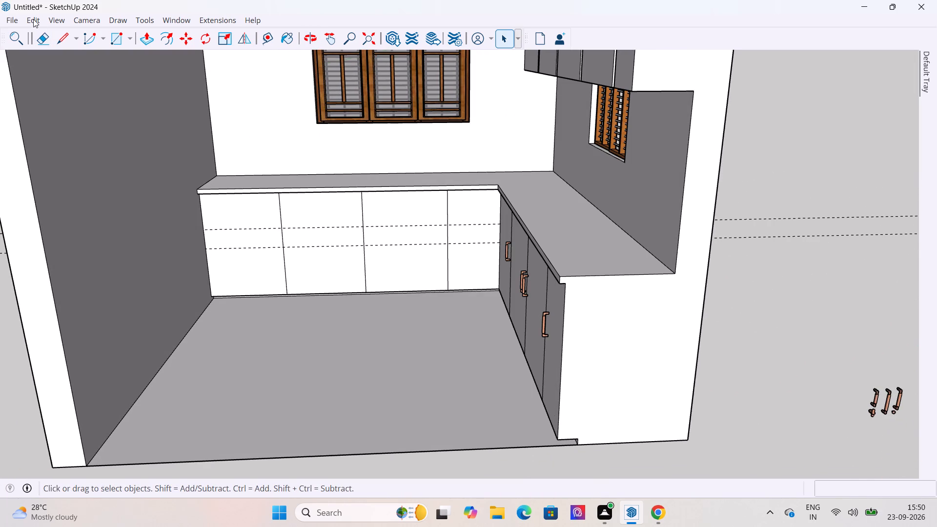
left_click(33, 19)
left_click(79, 95)
left_click(265, 341)
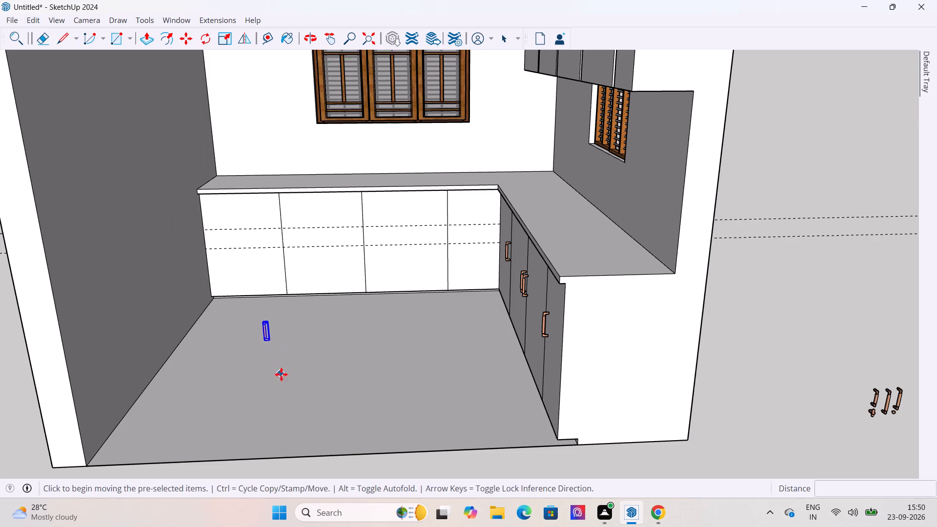
Rotate the pasted handle 90 degrees about the vertical axis so its mounting ends face the doors without handles.
scroll(278, 367, "up", 17)
scroll(268, 321, "down", 6)
scroll(239, 367, "up", 6)
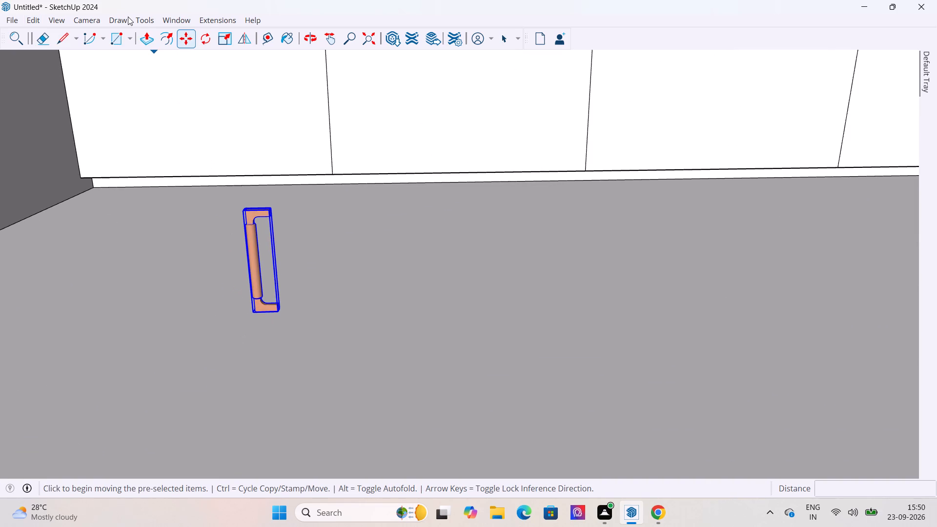
left_click(208, 43)
left_click(316, 341)
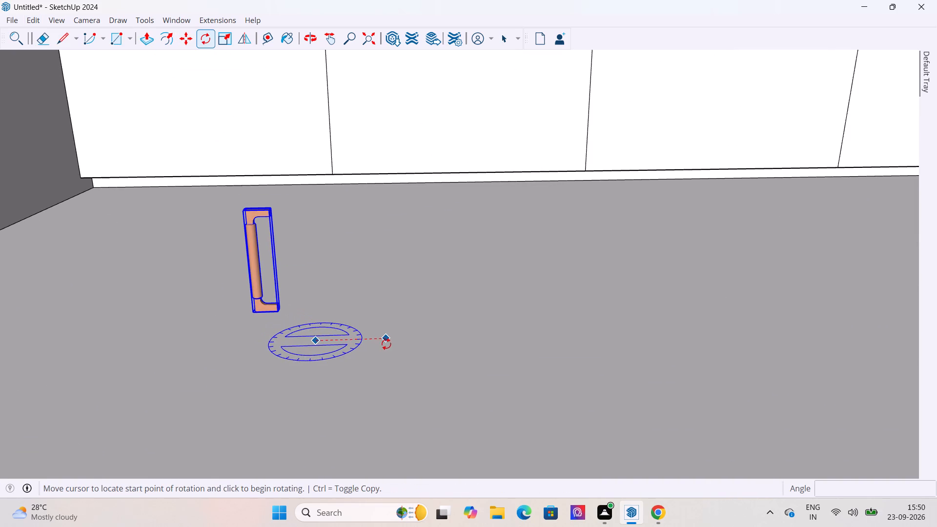
left_click(387, 344)
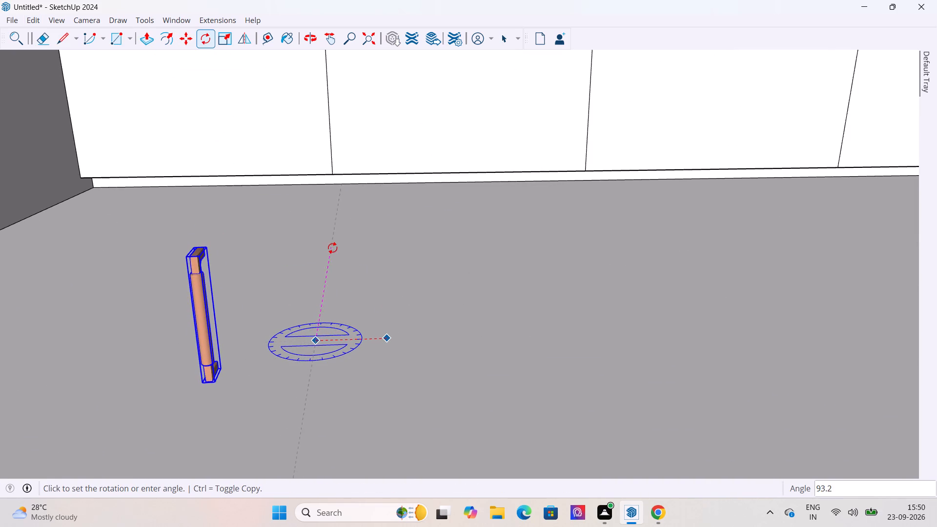
left_click(341, 253)
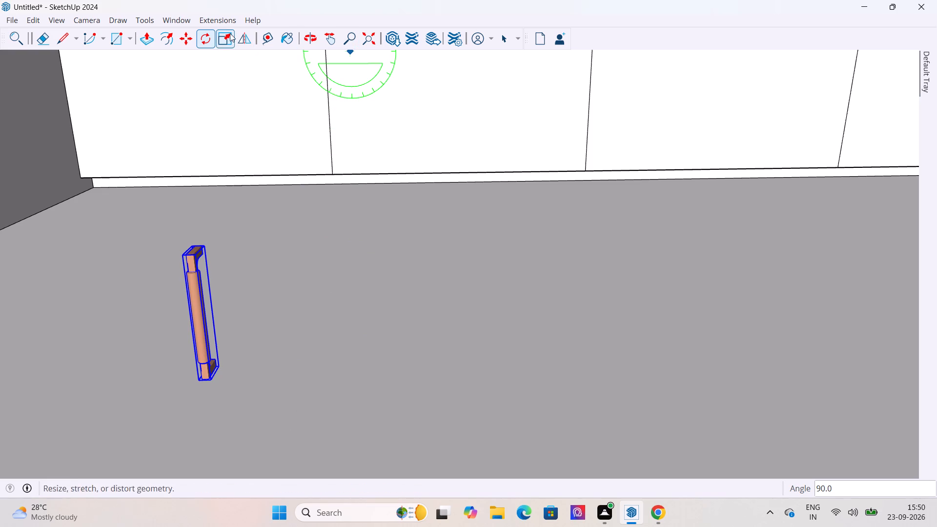
Move the rotated handle by its top back corner onto the upper guide, on the second door from the corner beside the middle joint.
left_click_drag(187, 37, 190, 41)
middle_click_drag(378, 322, 239, 289)
scroll(240, 291, "up", 2)
scroll(336, 379, "down", 6)
scroll(153, 243, "up", 3)
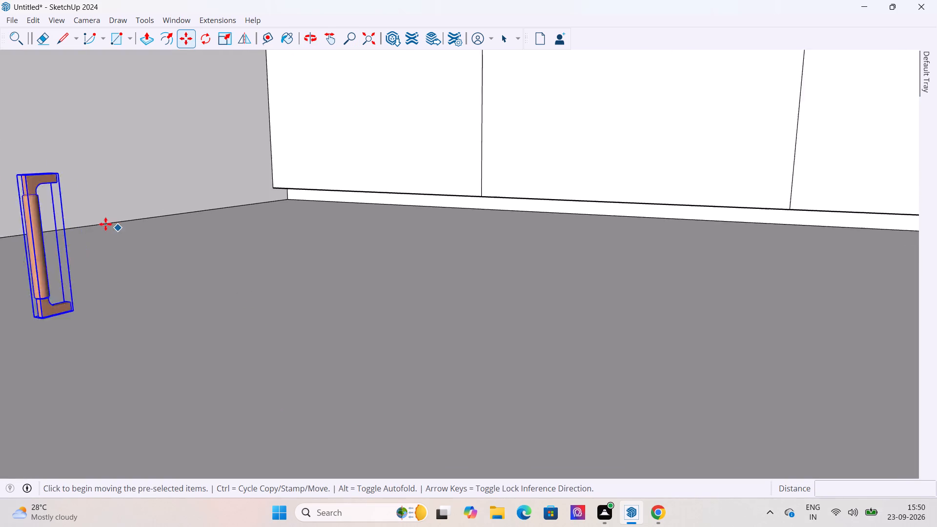
scroll(105, 224, "up", 3)
scroll(106, 223, "down", 7)
scroll(64, 180, "up", 10)
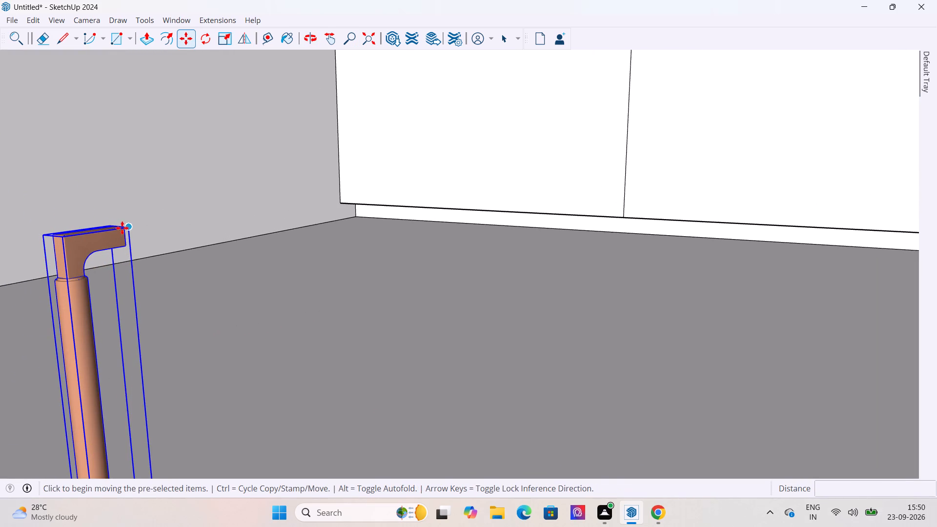
left_click(124, 228)
scroll(0, 384, "down", 19)
scroll(398, 203, "up", 5)
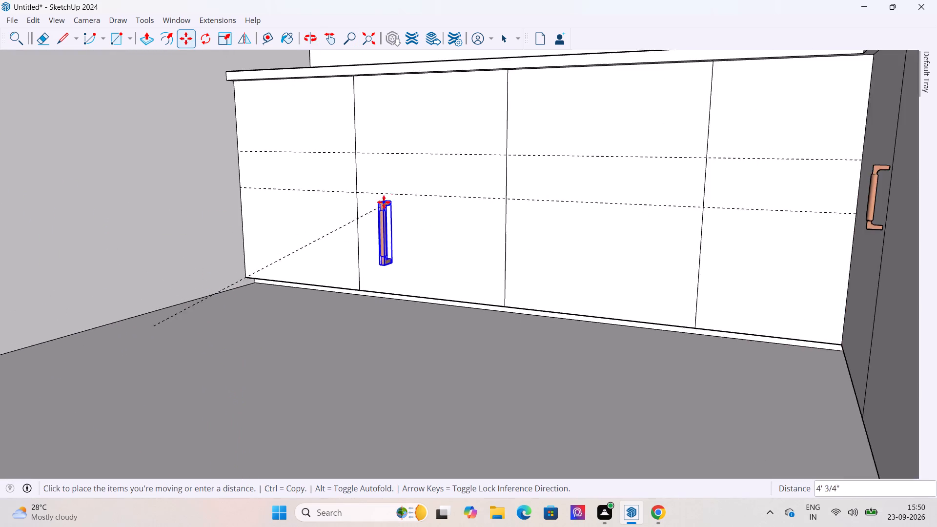
scroll(354, 228, "down", 7)
middle_click_drag(389, 280, 502, 274)
scroll(502, 274, "up", 14)
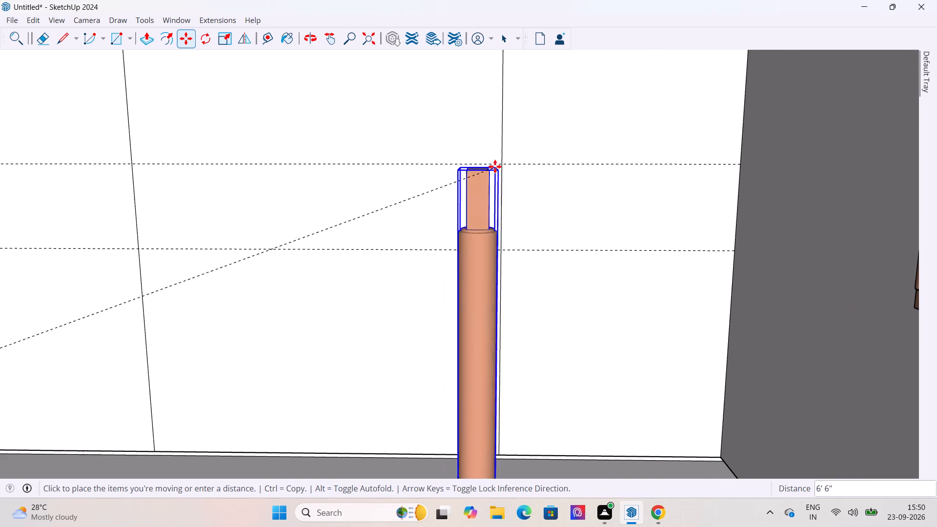
scroll(216, 156, "down", 1)
scroll(176, 162, "up", 5)
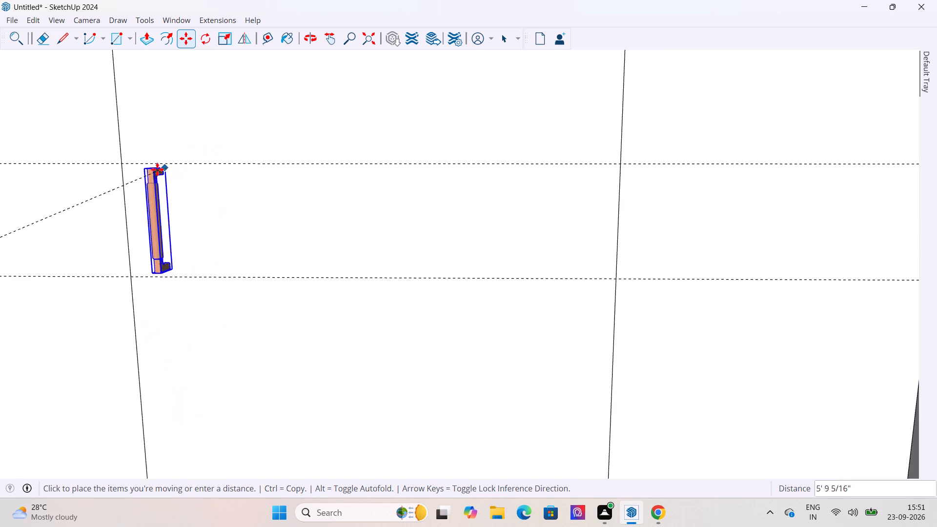
scroll(157, 169, "up", 3)
left_click(145, 160)
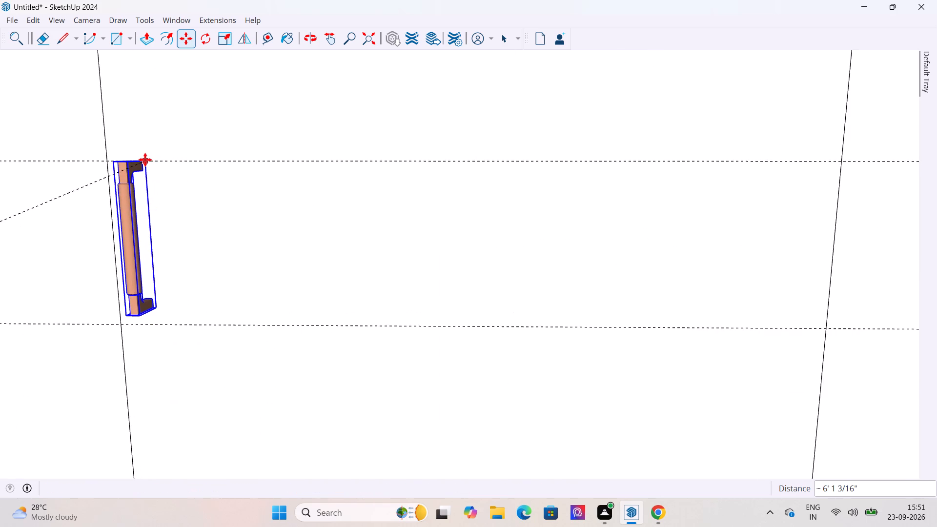
middle_click_drag(174, 215, 310, 203)
scroll(272, 211, "down", 6)
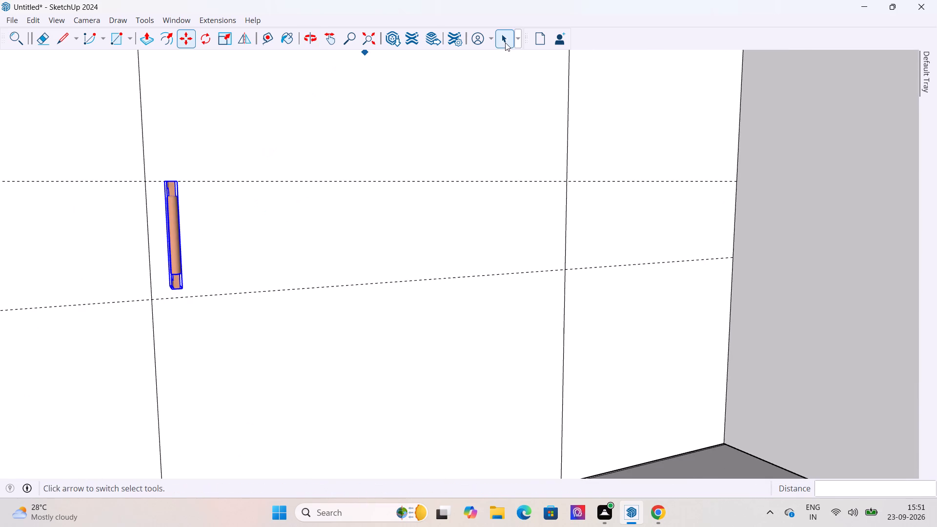
left_click(503, 42)
scroll(220, 252, "down", 20)
scroll(220, 252, "down", 2)
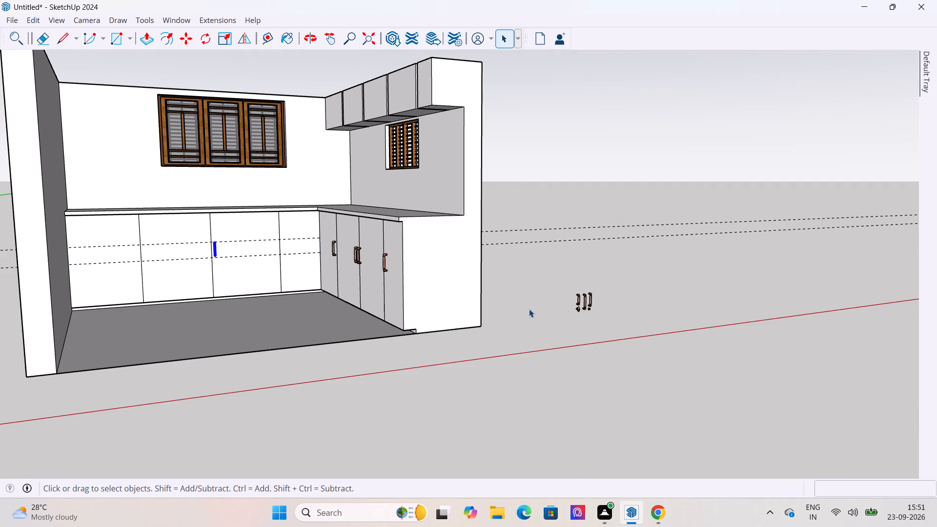
left_click(530, 308)
Copy the newly placed handle and paste the duplicate onto the floor in front of the same run.
scroll(198, 221, "up", 16)
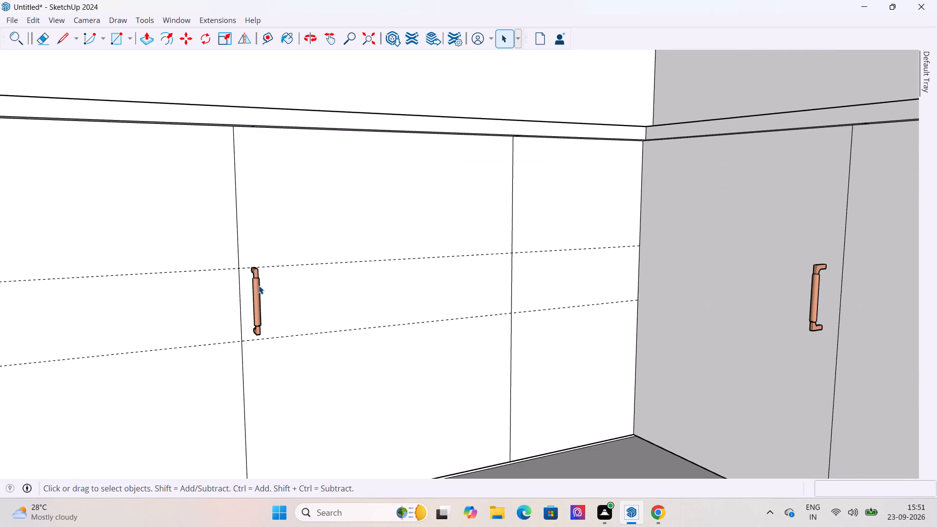
left_click(258, 285)
left_click(32, 18)
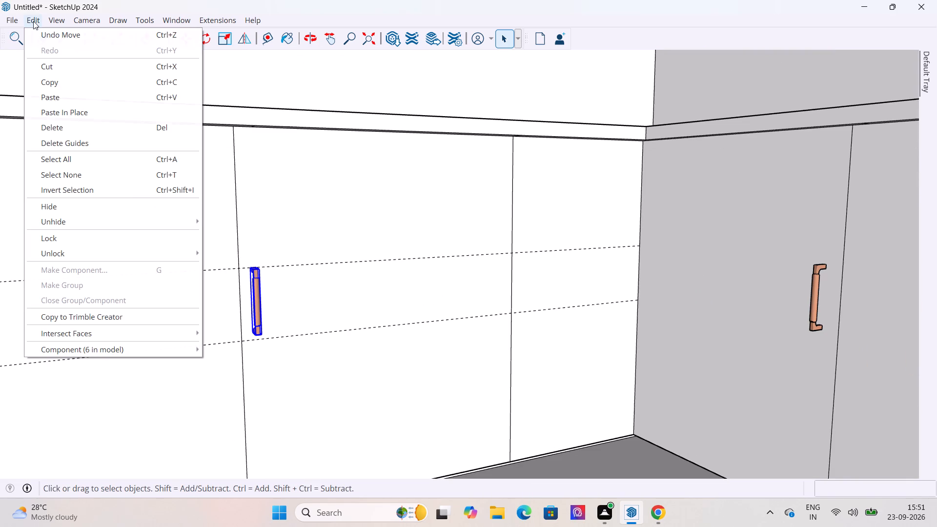
left_click(61, 84)
scroll(104, 243, "down", 20)
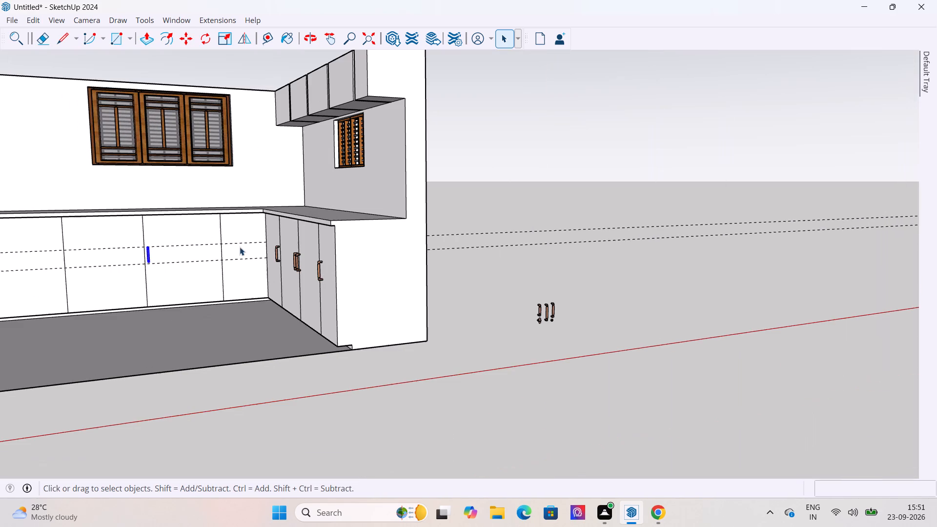
left_click(465, 265)
scroll(156, 230, "up", 6)
middle_click_drag(210, 183, 132, 182)
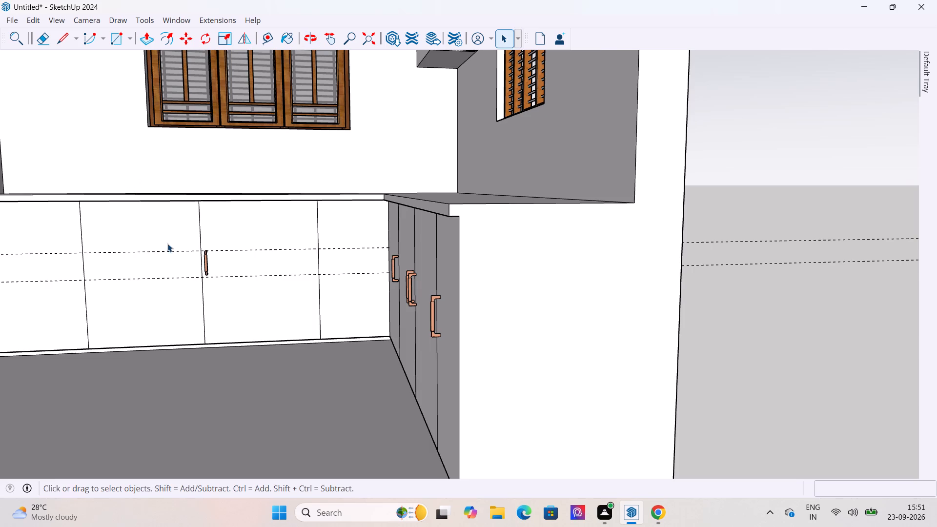
scroll(99, 121, "up", 1)
left_click(31, 16)
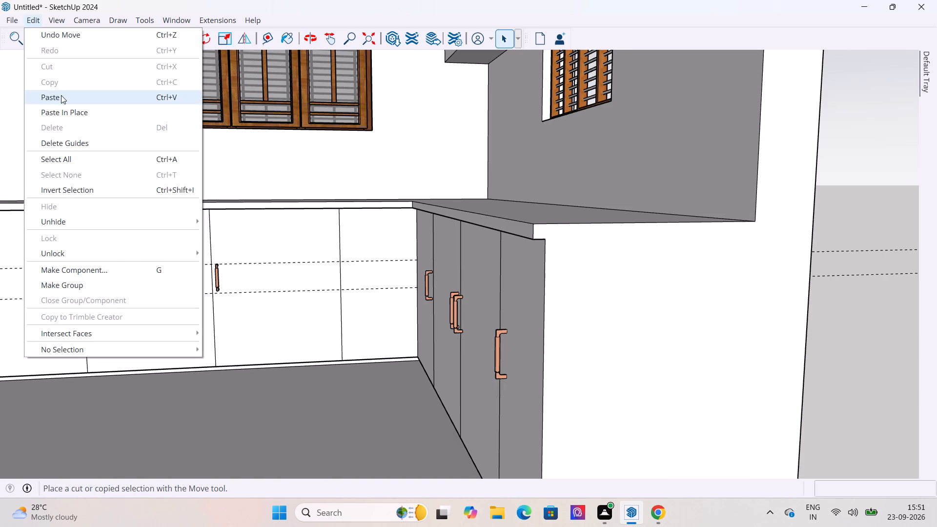
left_click(61, 95)
left_click(134, 406)
Move the pasted handle by its top back corner onto the upper guide, on the third door from the corner beside the middle joint.
middle_click_drag(196, 384, 152, 382)
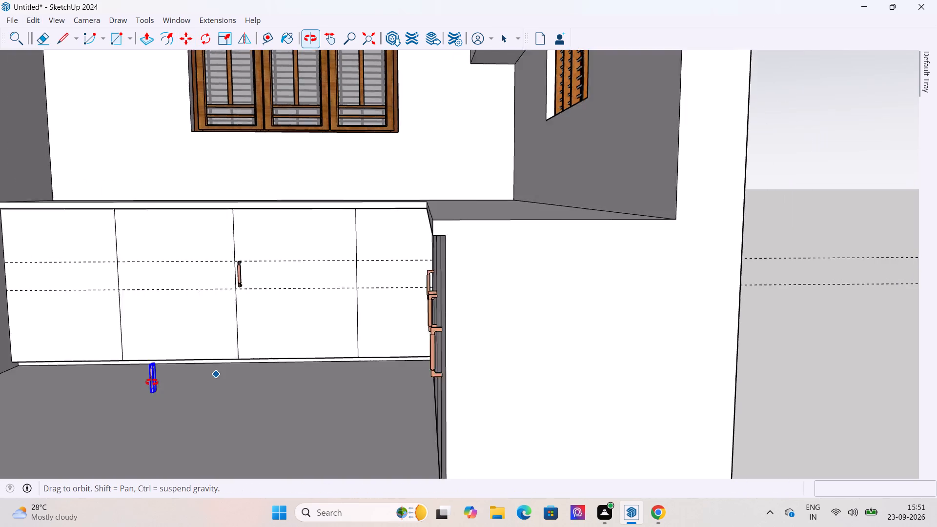
middle_click_drag(152, 382, 147, 380)
scroll(147, 382, "up", 20)
middle_click(167, 352)
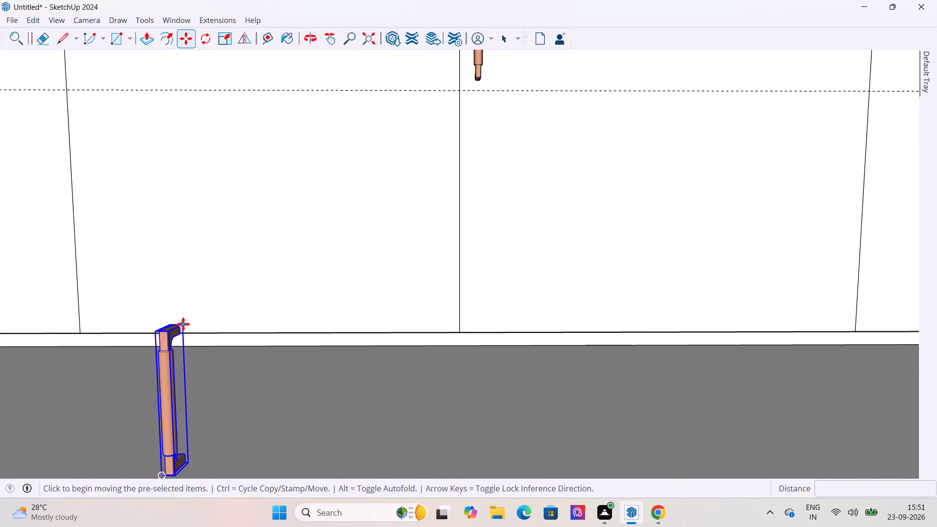
left_click(183, 324)
scroll(266, 326, "down", 8)
scroll(342, 256, "down", 5)
scroll(337, 151, "up", 13)
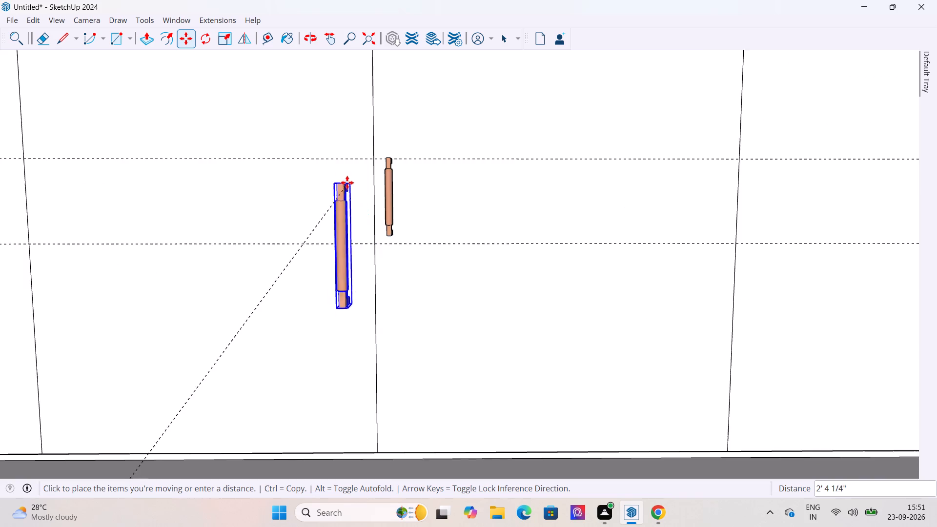
scroll(347, 182, "up", 4)
scroll(363, 188, "down", 5)
middle_click_drag(363, 207, 226, 193)
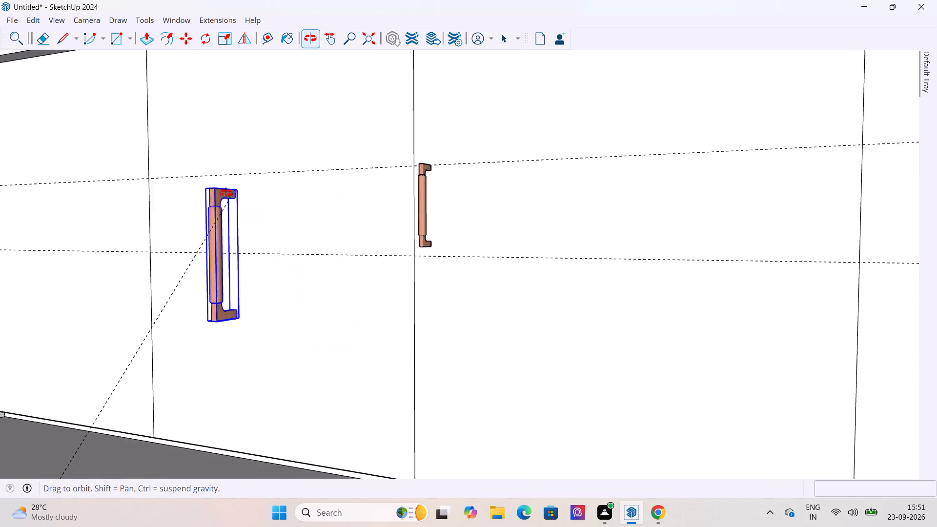
middle_click_drag(226, 193, 206, 197)
scroll(329, 180, "up", 10)
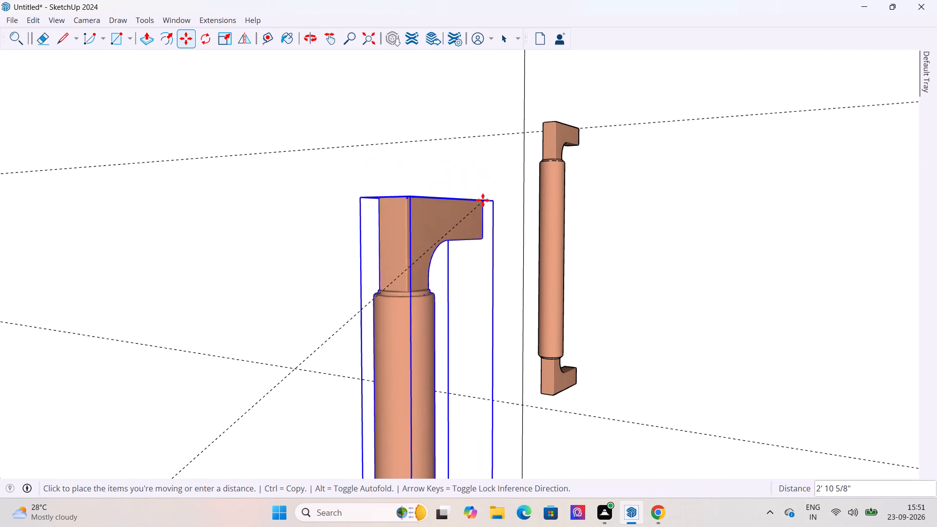
scroll(481, 148, "up", 9)
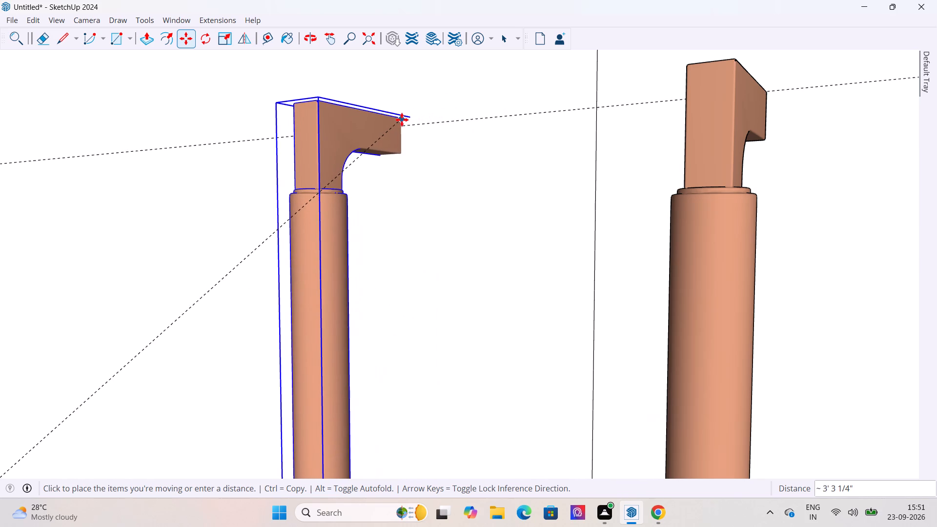
left_click(402, 120)
scroll(424, 122, "up", 4)
left_click(405, 113)
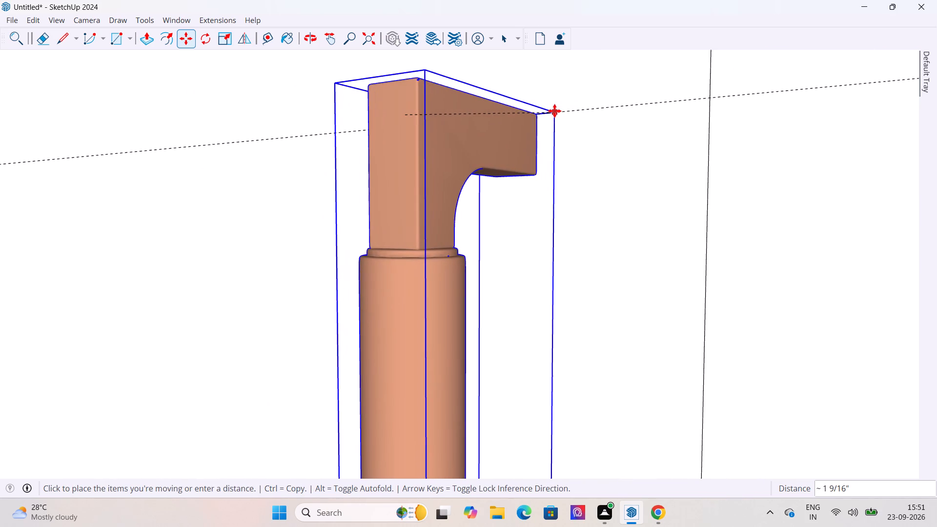
left_click(554, 111)
scroll(337, 172, "down", 12)
middle_click_drag(394, 204, 558, 203)
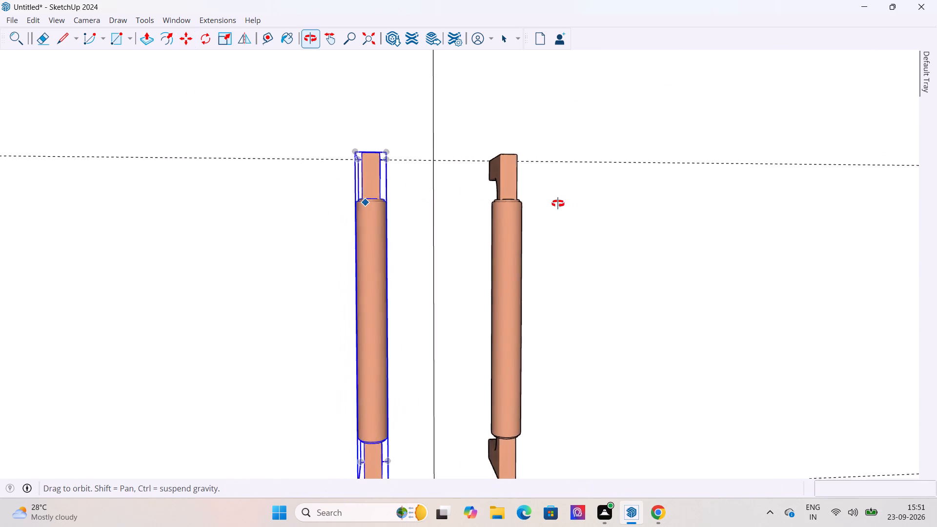
middle_click_drag(558, 203, 555, 204)
scroll(547, 206, "down", 14)
left_click(505, 37)
scroll(381, 173, "down", 20)
scroll(381, 173, "down", 2)
left_click_drag(478, 334, 475, 329)
scroll(361, 224, "up", 6)
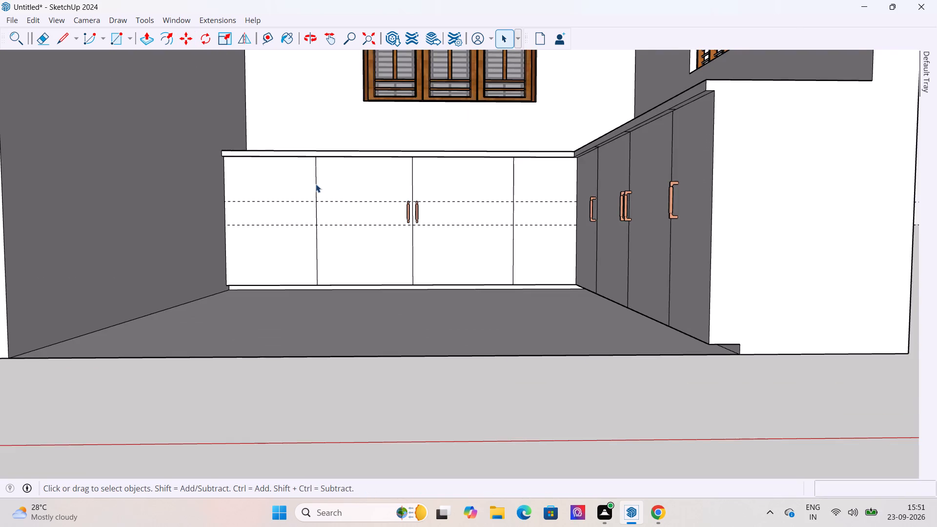
Paste another copy of the handle onto the floor in front of the door farthest from the corner.
middle_click_drag(316, 185, 322, 229)
scroll(325, 233, "up", 5)
left_click(34, 21)
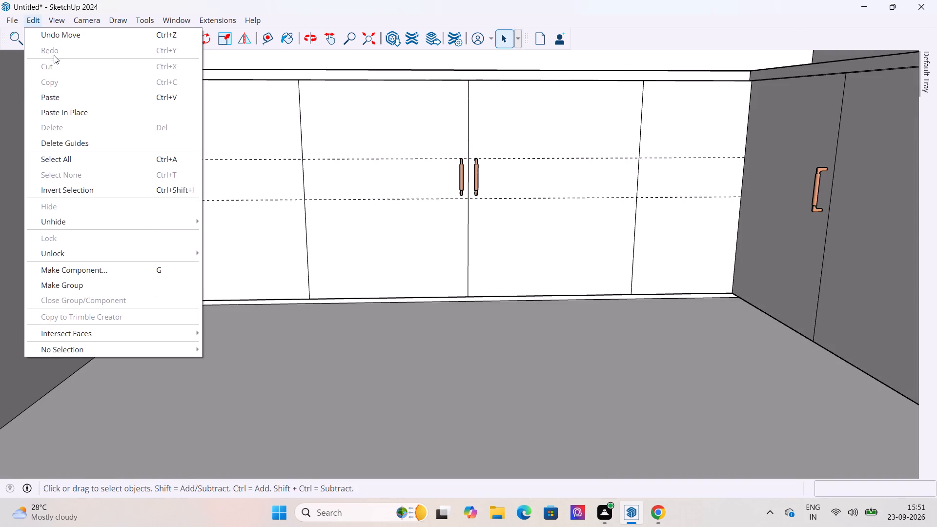
left_click(62, 96)
left_click(214, 370)
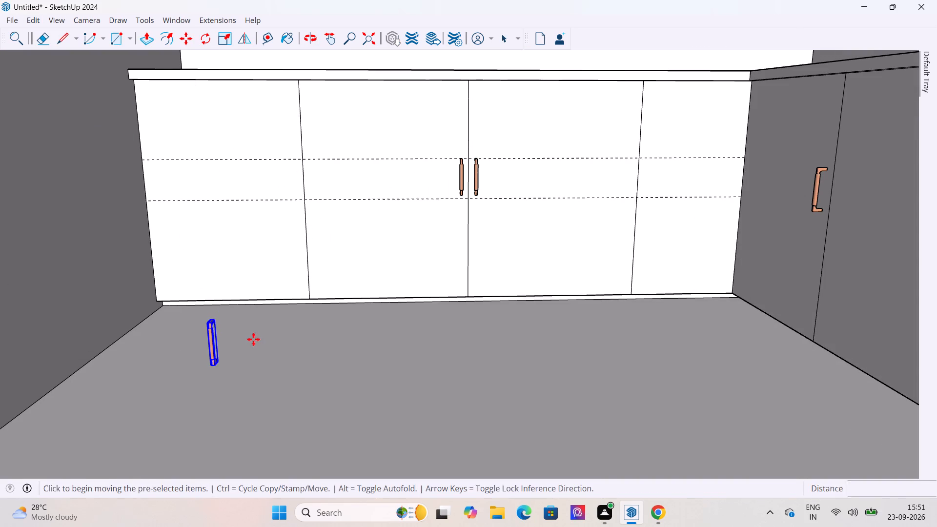
Move the pasted handle by its top back corner onto the upper guide, on the door farthest from the corner beside its joint.
middle_click_drag(253, 339, 184, 315)
scroll(186, 318, "up", 18)
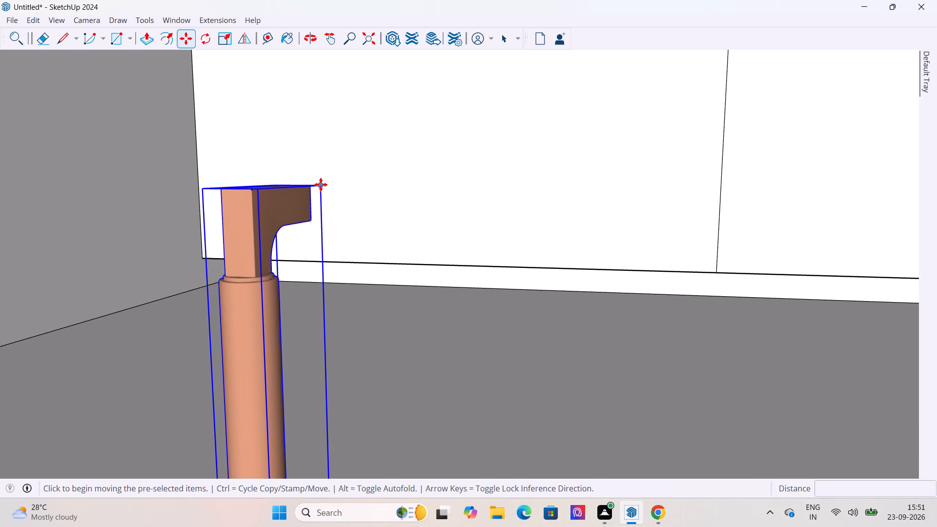
left_click(321, 184)
scroll(350, 276, "down", 19)
scroll(343, 186, "up", 9)
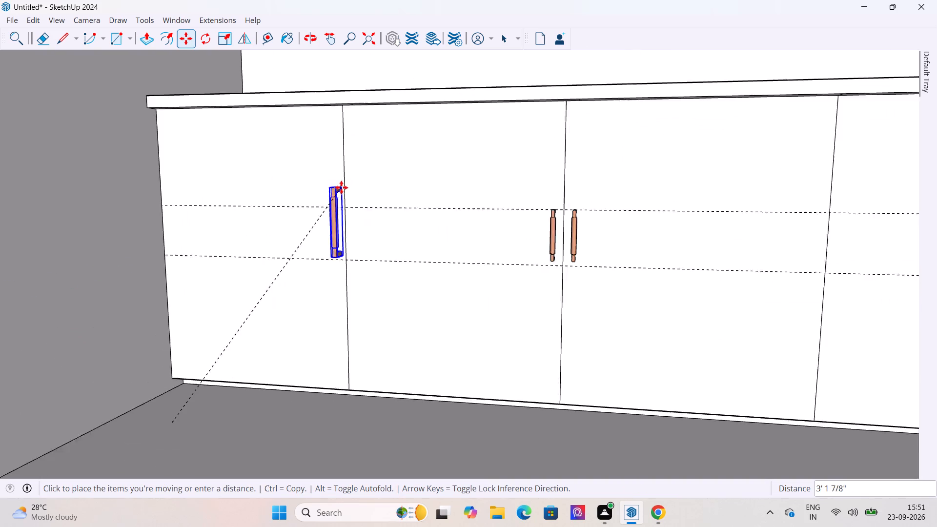
scroll(341, 187, "up", 19)
middle_click_drag(346, 227, 330, 200)
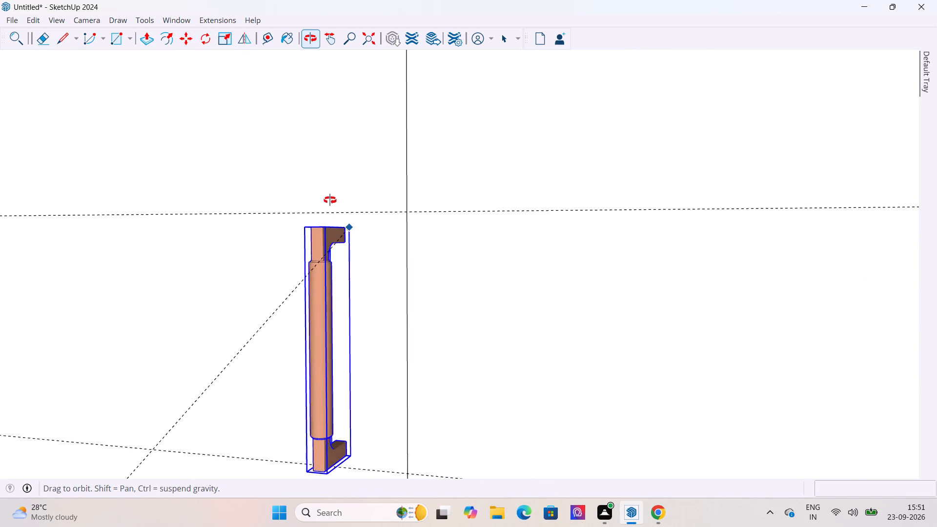
middle_click_drag(330, 200, 330, 200)
left_click(353, 210)
scroll(289, 256, "down", 7)
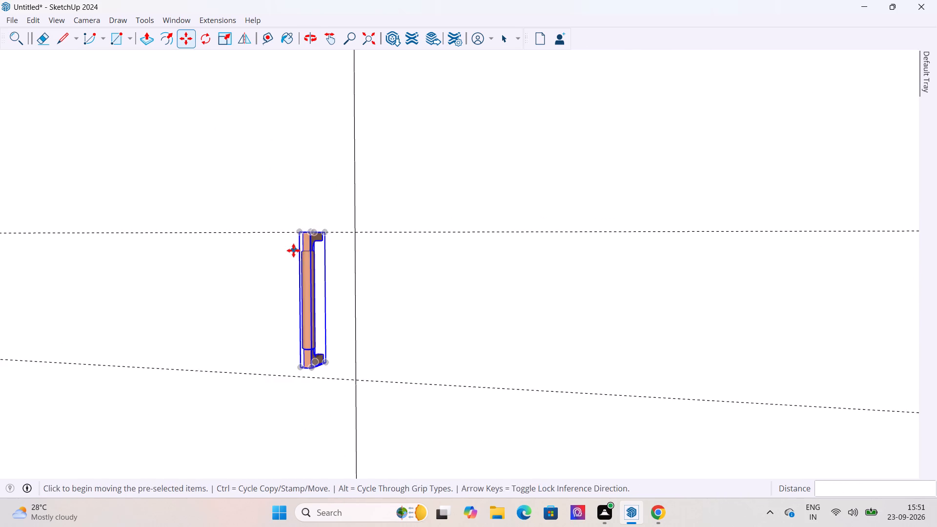
scroll(293, 250, "down", 5)
left_click(503, 43)
scroll(417, 201, "down", 14)
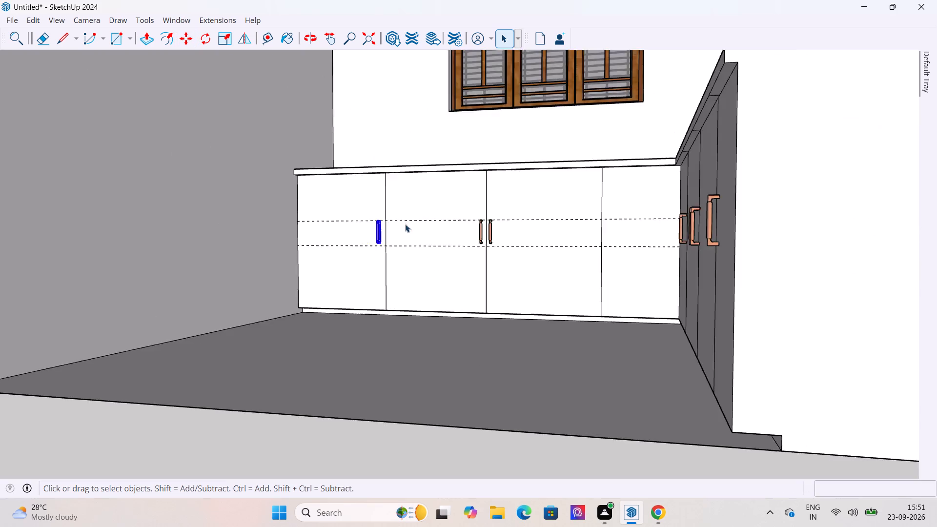
scroll(405, 224, "down", 7)
left_click(252, 347)
Delete all the guides in the model.
middle_click_drag(320, 326, 427, 374)
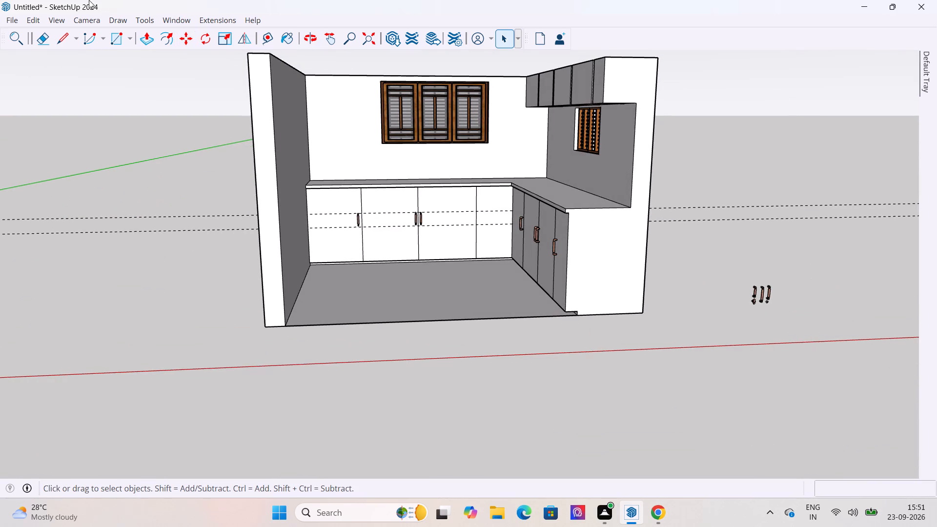
left_click(32, 21)
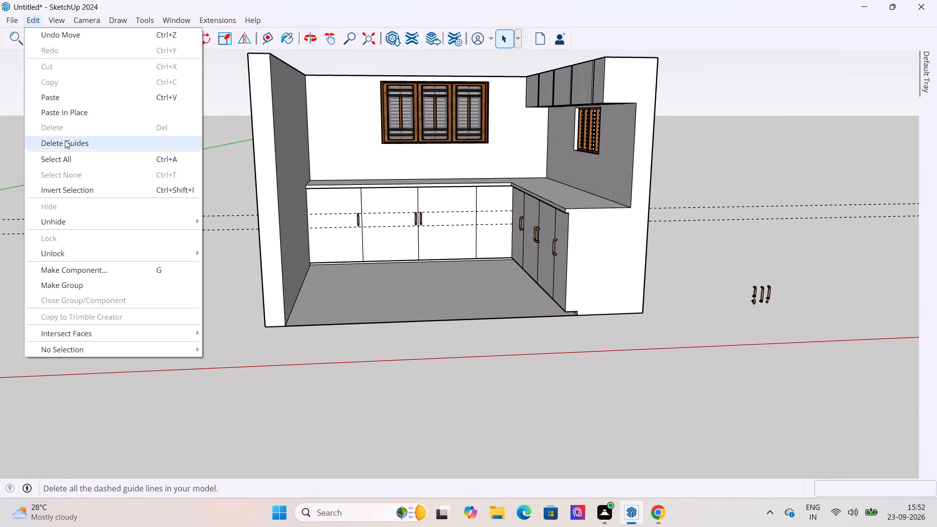
left_click(65, 140)
Examine the handles on both runs of base cabinet doors for placement and alignment.
middle_click_drag(436, 253, 498, 223)
scroll(528, 233, "up", 5)
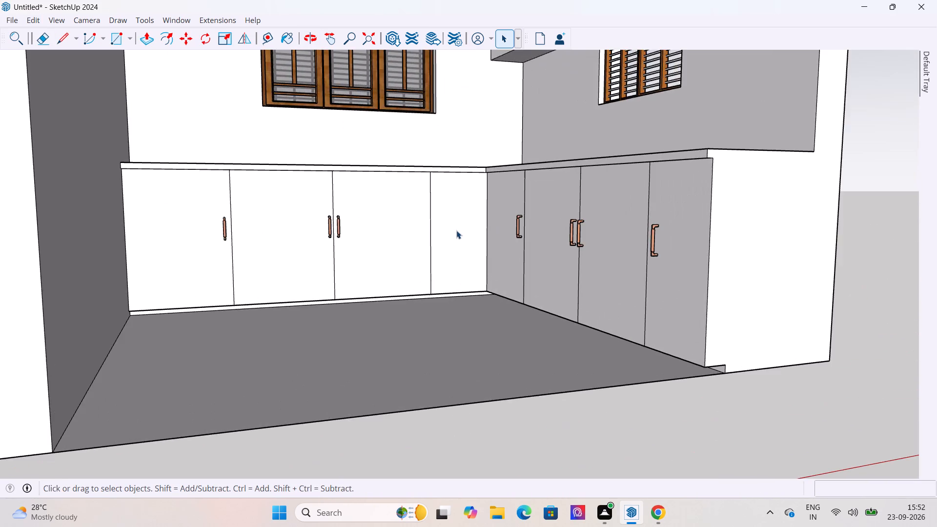
scroll(455, 229, "down", 7)
scroll(447, 234, "up", 11)
scroll(473, 229, "down", 5)
middle_click_drag(477, 235, 391, 246)
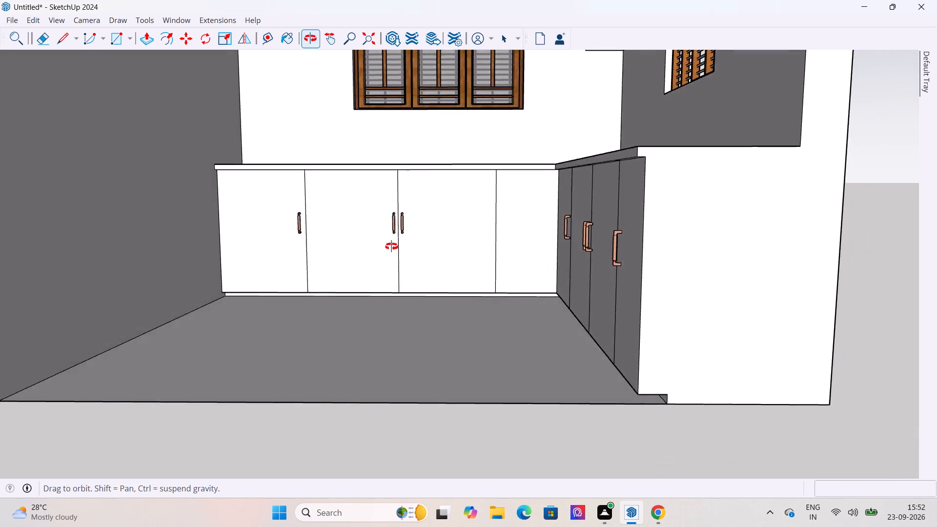
middle_click_drag(391, 246, 485, 237)
scroll(486, 239, "up", 8)
scroll(452, 215, "down", 6)
middle_click_drag(539, 230, 469, 229)
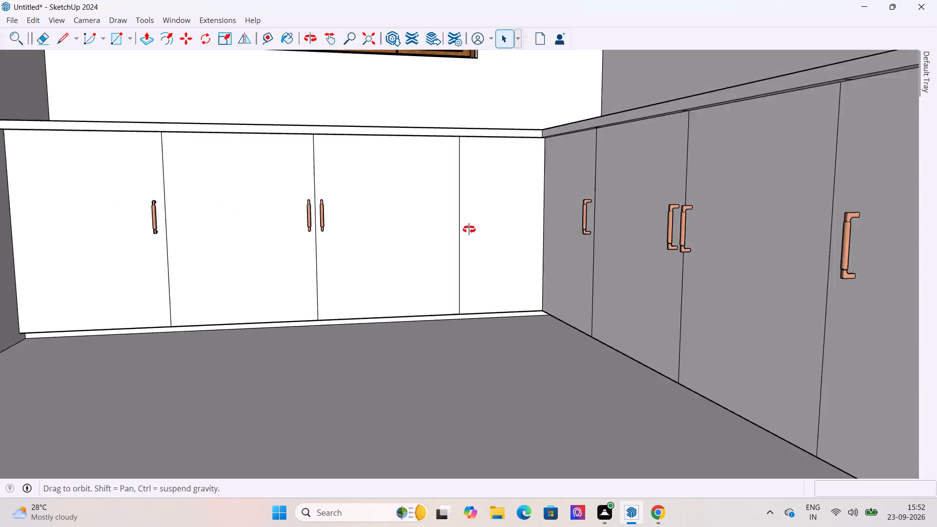
middle_click_drag(469, 229, 385, 216)
Paste another copy of the handle onto the ground in front of the kitchen.
scroll(414, 221, "up", 11)
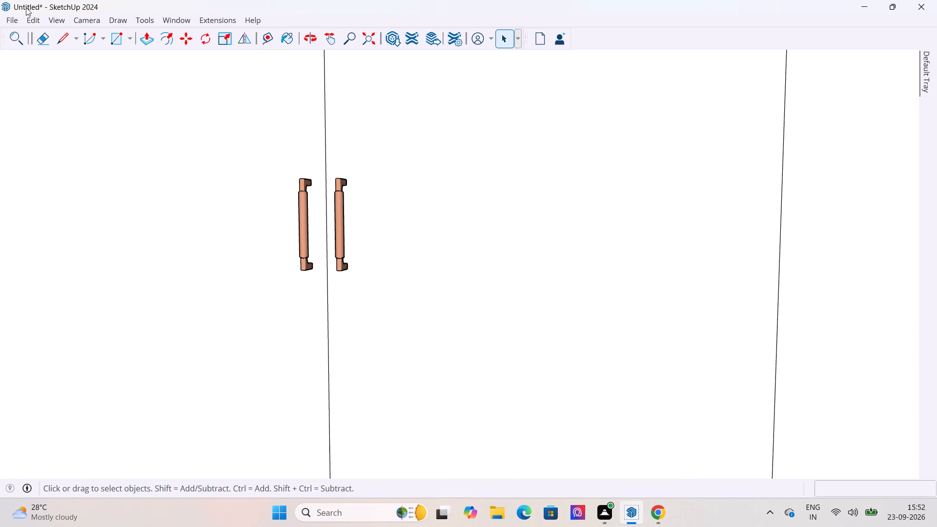
left_click(35, 16)
left_click(57, 96)
scroll(132, 145, "down", 10)
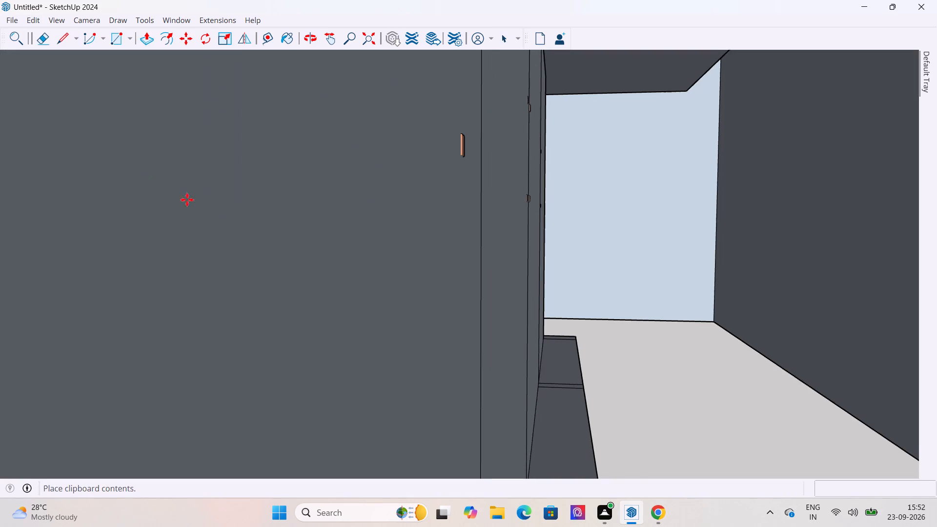
scroll(187, 200, "down", 1)
scroll(340, 250, "down", 16)
scroll(554, 196, "up", 1)
scroll(407, 187, "down", 20)
scroll(407, 187, "down", 6)
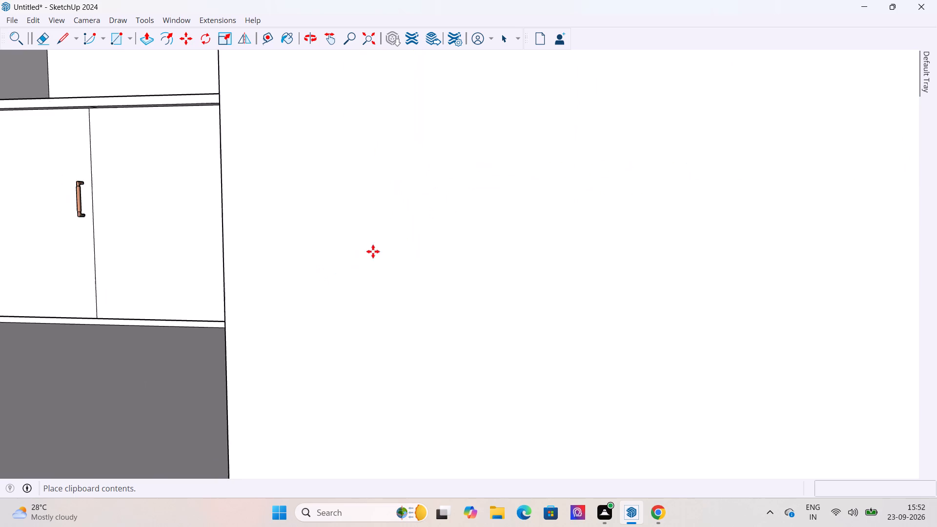
scroll(373, 251, "down", 20)
scroll(373, 251, "down", 13)
left_click(215, 400)
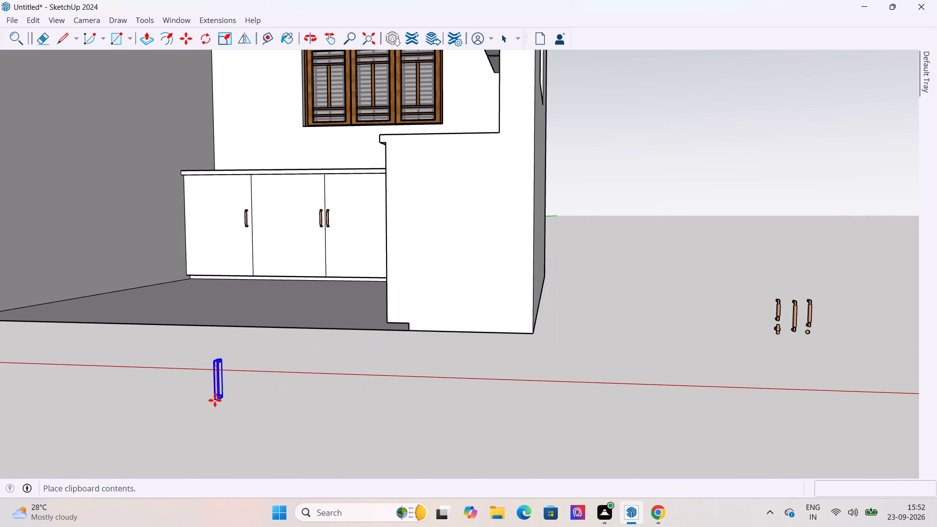
Move the pasted handle by its top back corner onto the narrow corner door of the back run, beside its joint.
middle_click_drag(245, 356, 179, 355)
scroll(180, 356, "up", 12)
scroll(65, 351, "up", 6)
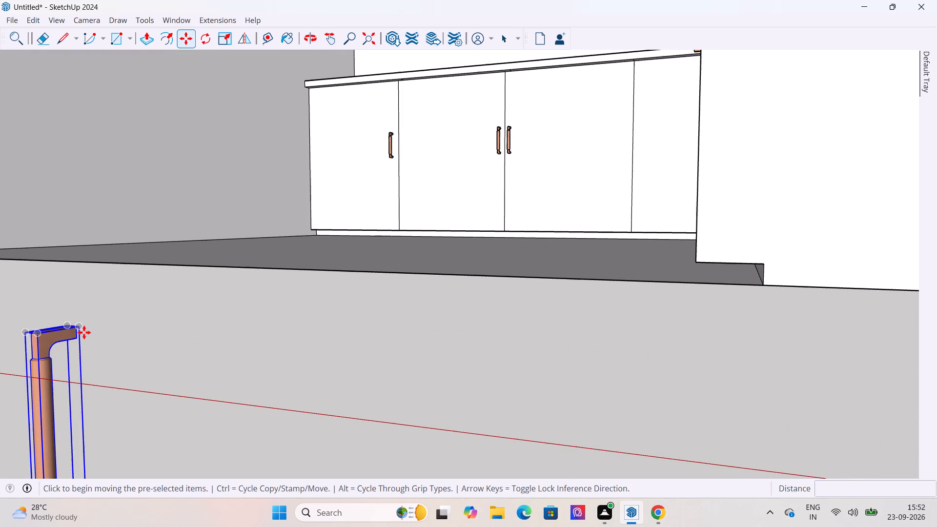
left_click(81, 324)
scroll(217, 288, "down", 14)
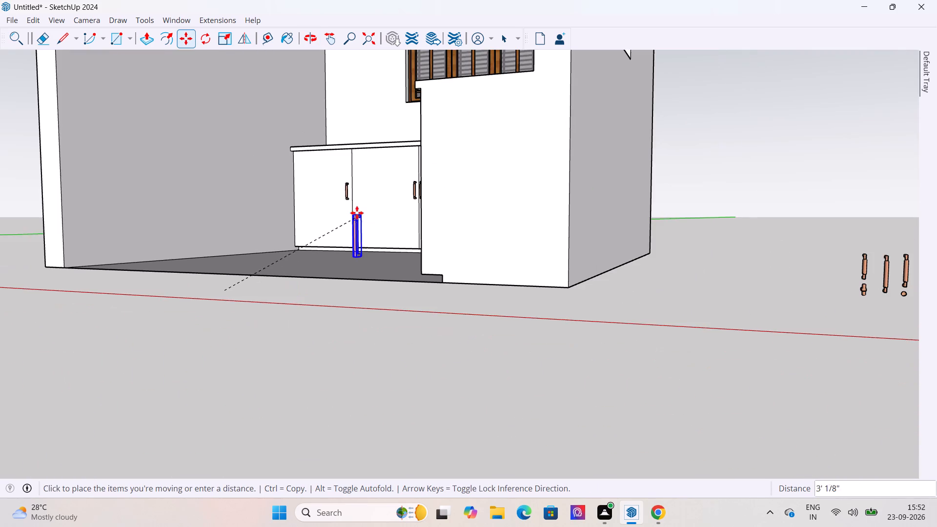
middle_click_drag(357, 213, 442, 223)
scroll(412, 195, "up", 12)
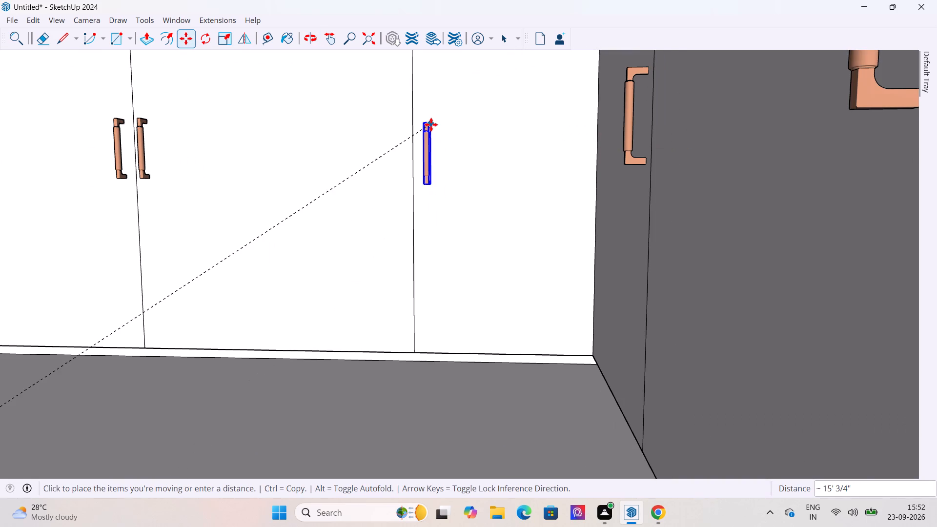
left_click(430, 121)
Nudge the corner door's handle slightly upward to line up with the other handles on the back run.
middle_click_drag(370, 202, 451, 210)
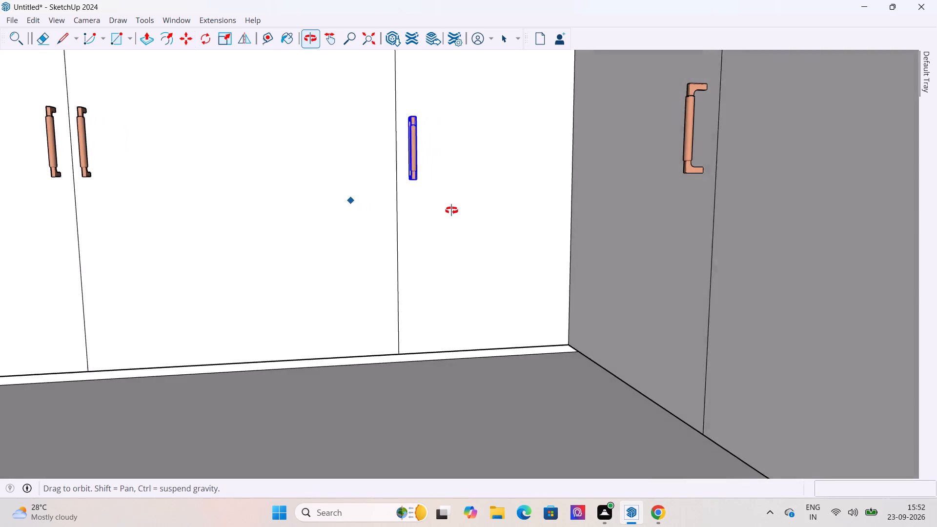
middle_click_drag(451, 210, 441, 211)
left_click_drag(414, 148, 409, 138)
scroll(349, 224, "down", 2)
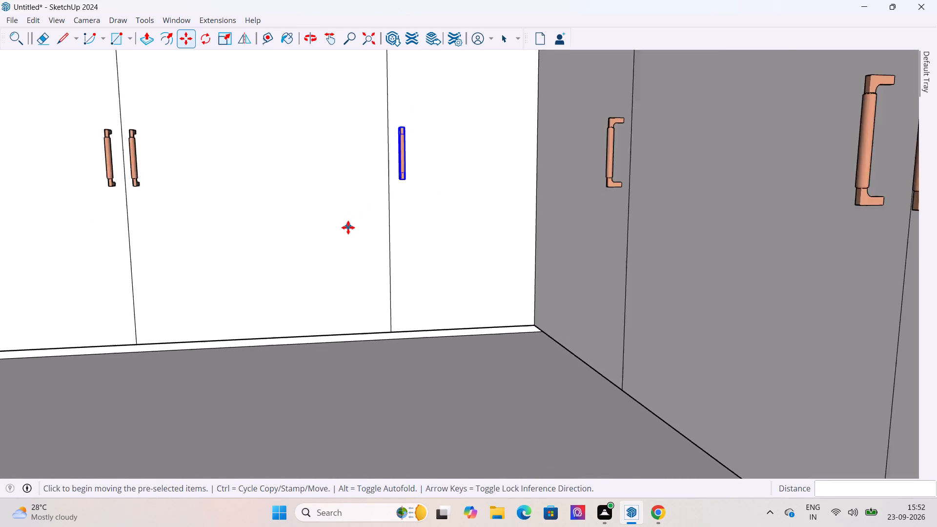
scroll(348, 227, "down", 4)
middle_click_drag(332, 229, 276, 228)
left_click(503, 43)
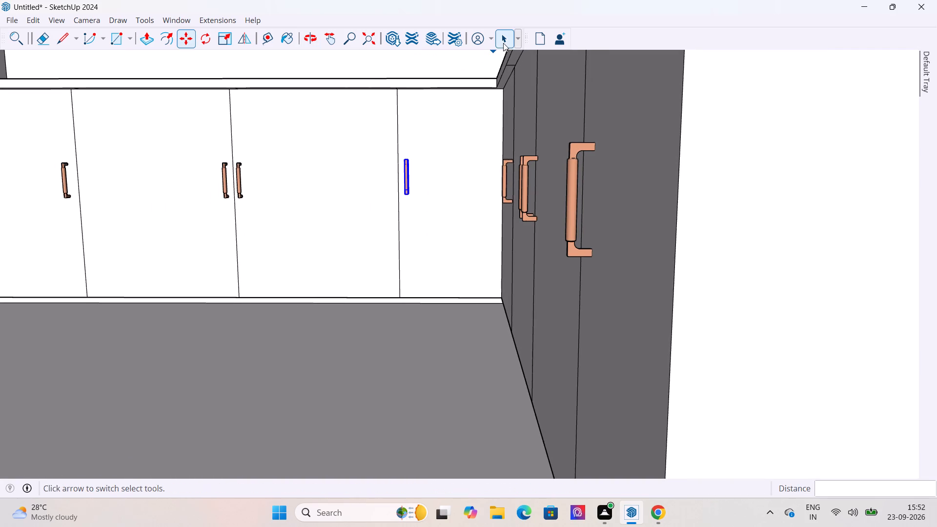
scroll(273, 333, "down", 7)
left_click(671, 293)
Copy the pull handle on the side run's base cabinet door nearest the inner corner.
scroll(235, 299, "down", 5)
middle_click_drag(246, 331, 383, 285)
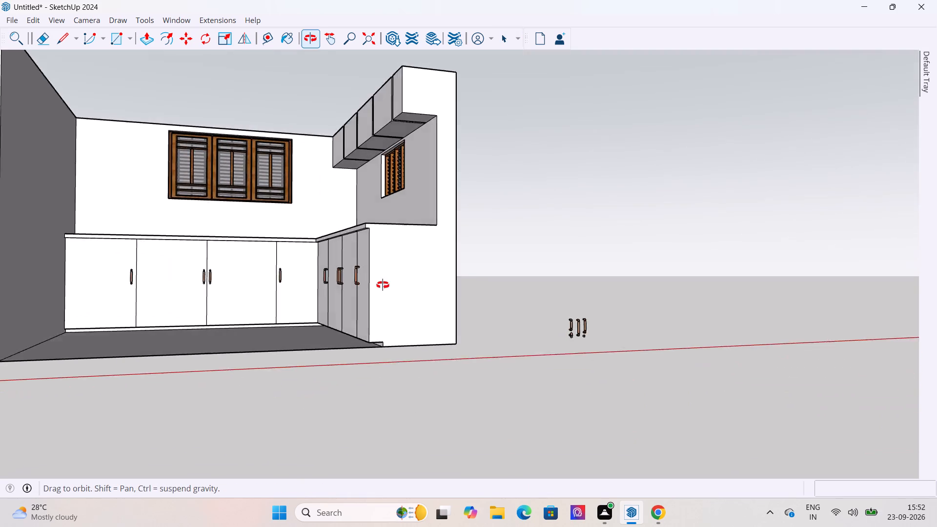
middle_click_drag(383, 285, 407, 311)
scroll(321, 291, "up", 11)
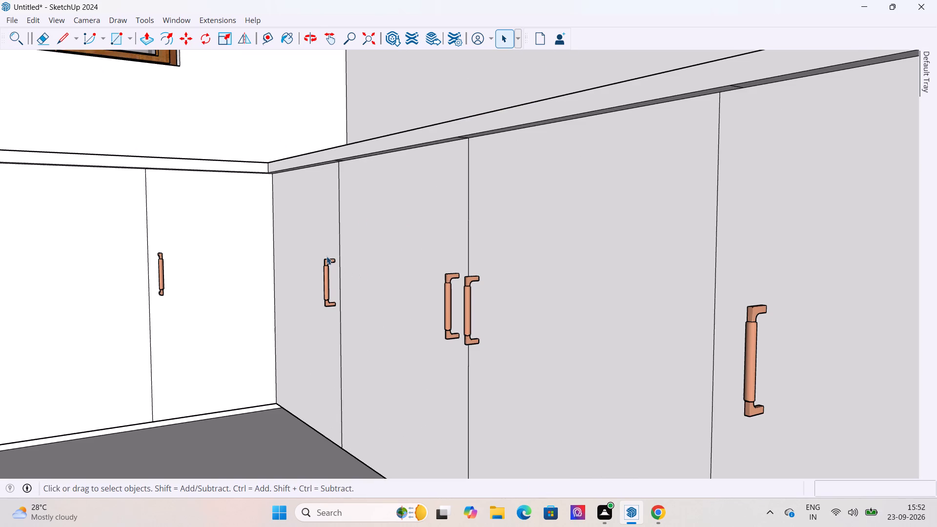
left_click(327, 257)
left_click_drag(291, 230, 312, 248)
scroll(341, 296, "up", 10)
left_click(311, 242)
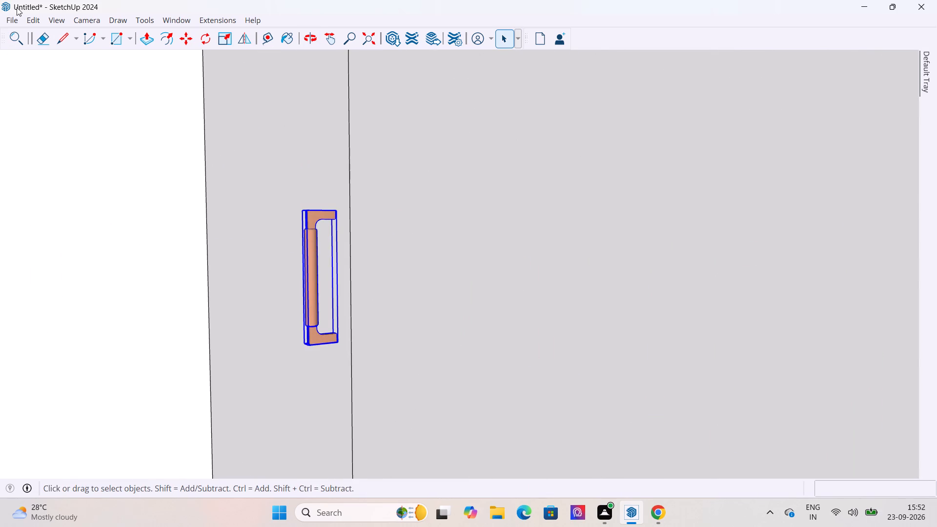
left_click(29, 18)
left_click(68, 77)
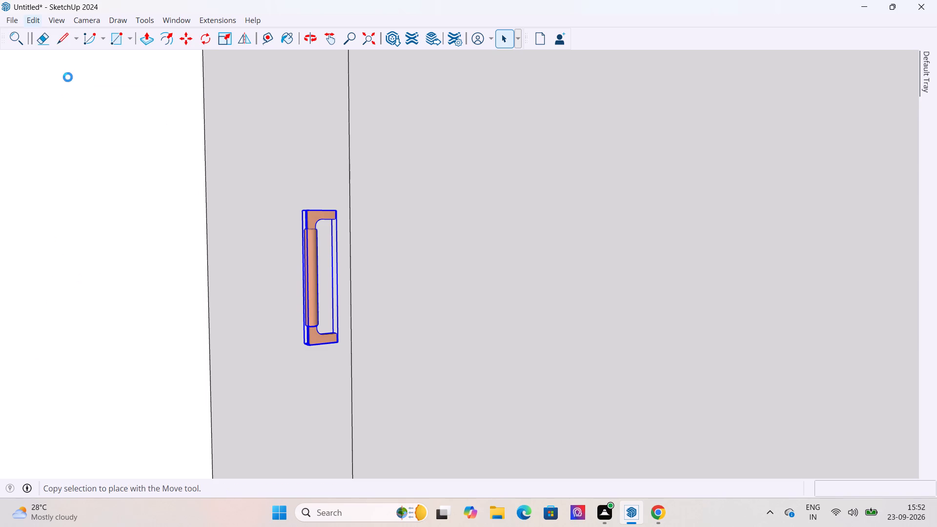
Push/Pull the recessed strip nearest the wall cabinets' open end outward 1' 3 3/4", flush with the door fronts.
scroll(55, 260, "down", 20)
left_click(287, 245)
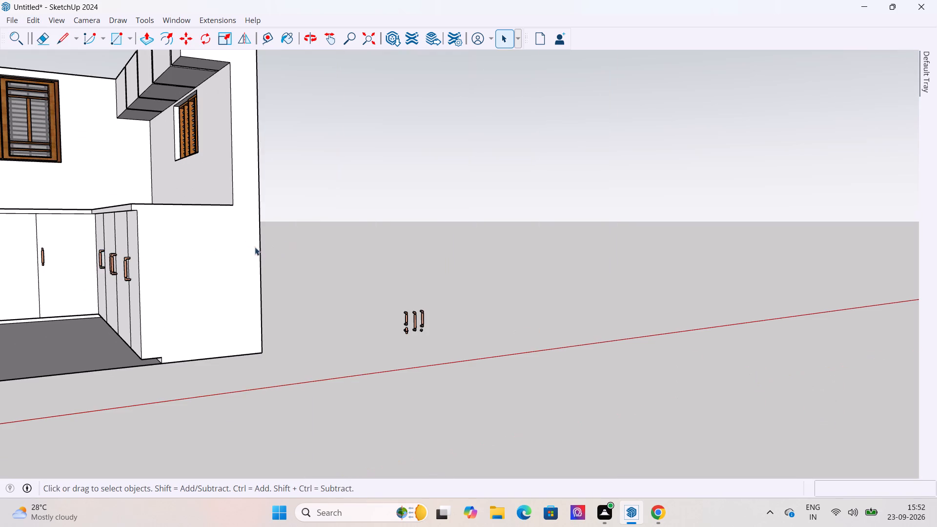
middle_click_drag(137, 200, 140, 228)
scroll(149, 268, "down", 7)
scroll(119, 155, "up", 5)
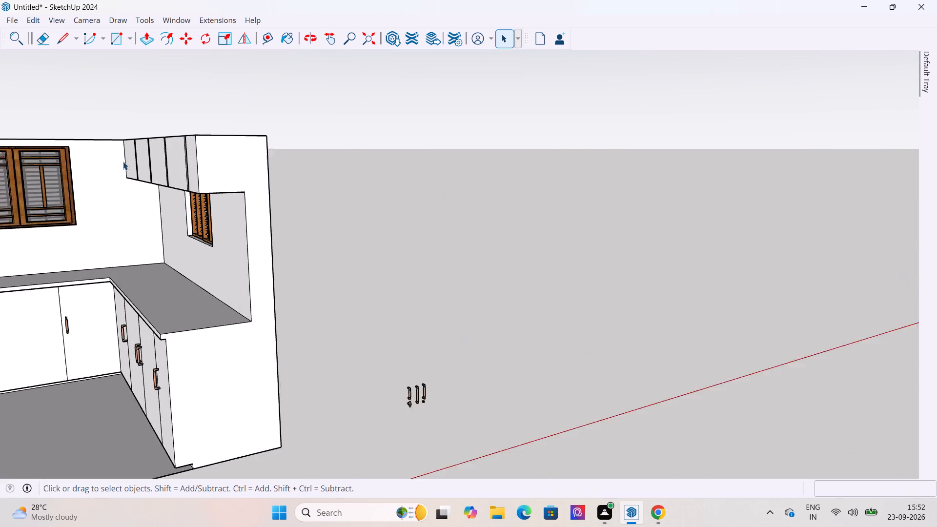
scroll(123, 162, "up", 12)
middle_click_drag(208, 203, 246, 264)
scroll(246, 263, "up", 1)
scroll(217, 243, "down", 7)
scroll(278, 246, "up", 5)
scroll(236, 224, "up", 4)
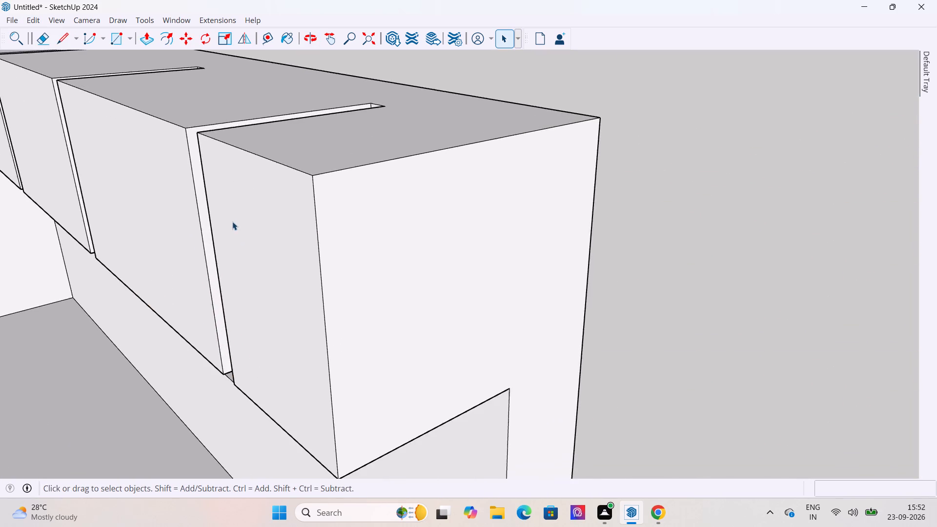
middle_click_drag(233, 222, 460, 176)
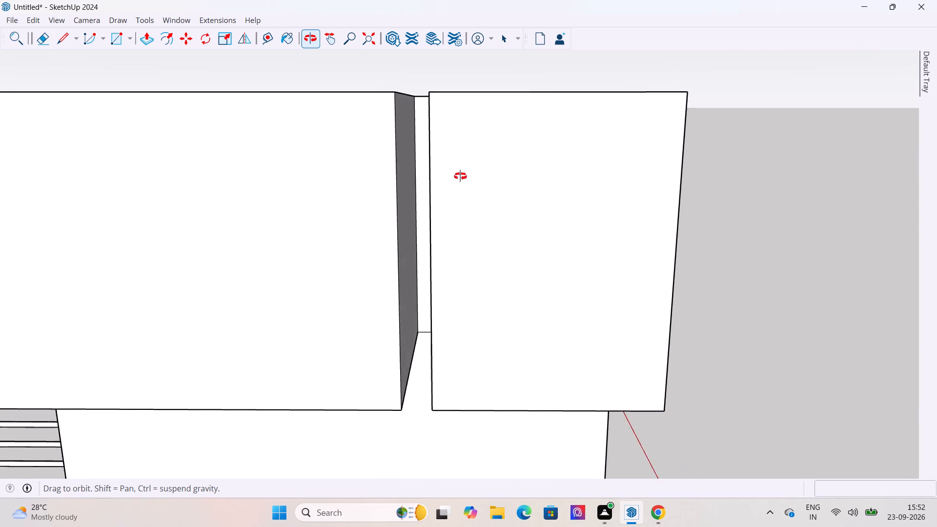
middle_click_drag(460, 176, 462, 175)
scroll(417, 169, "up", 5)
scroll(417, 168, "down", 4)
key("p")
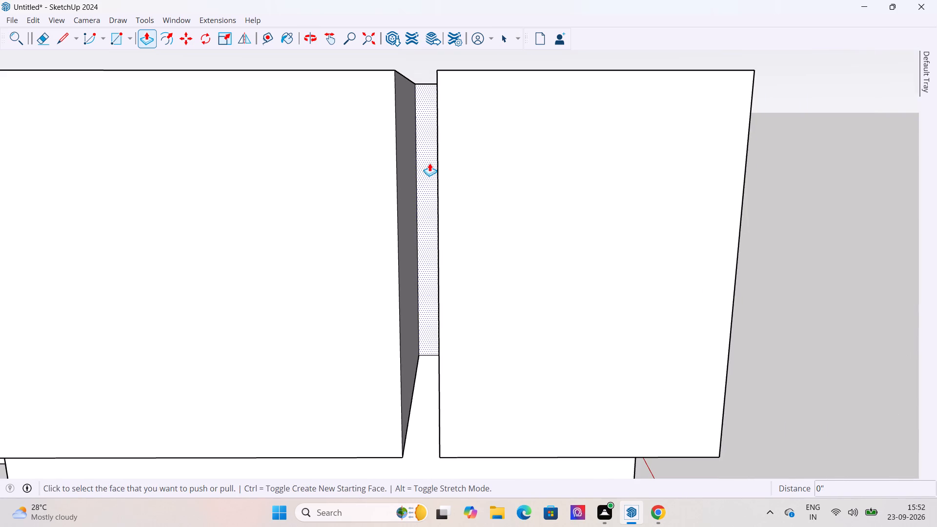
left_click_drag(429, 162, 397, 209)
Pull the second recessed strip from the wall cabinets' open end outward 1' 3 3/4", flush with the door fronts.
scroll(411, 260, "down", 12)
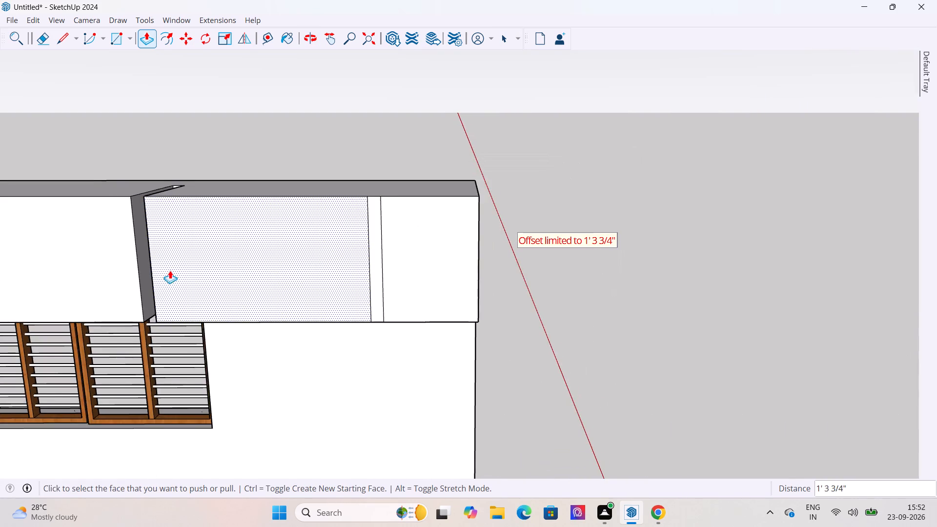
middle_click_drag(170, 270, 217, 261)
scroll(220, 263, "up", 7)
scroll(203, 226, "down", 7)
scroll(111, 230, "up", 10)
middle_click_drag(170, 222, 224, 220)
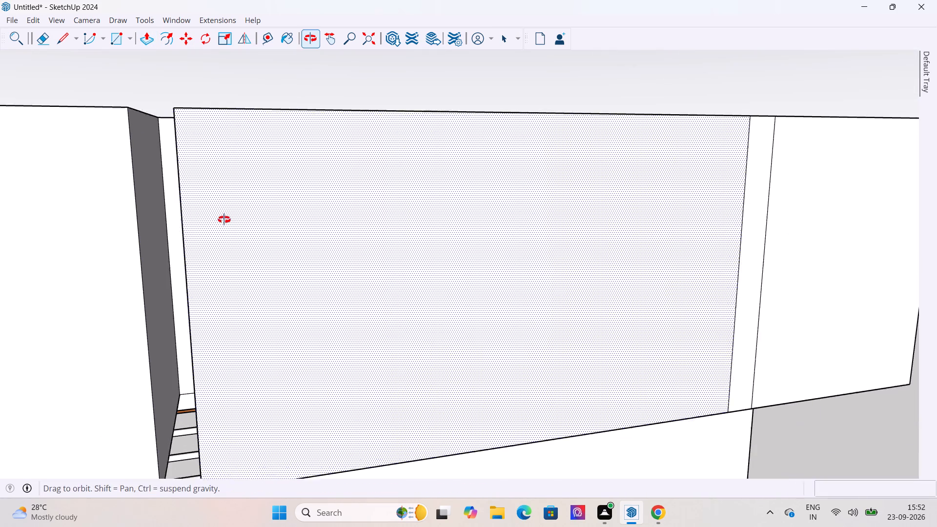
middle_click_drag(224, 220, 224, 219)
left_click_drag(176, 196, 148, 263)
Pull the third recessed strip from the wall cabinets' open end outward 1' 3 3/4", flush with the door fronts.
scroll(272, 252, "down", 7)
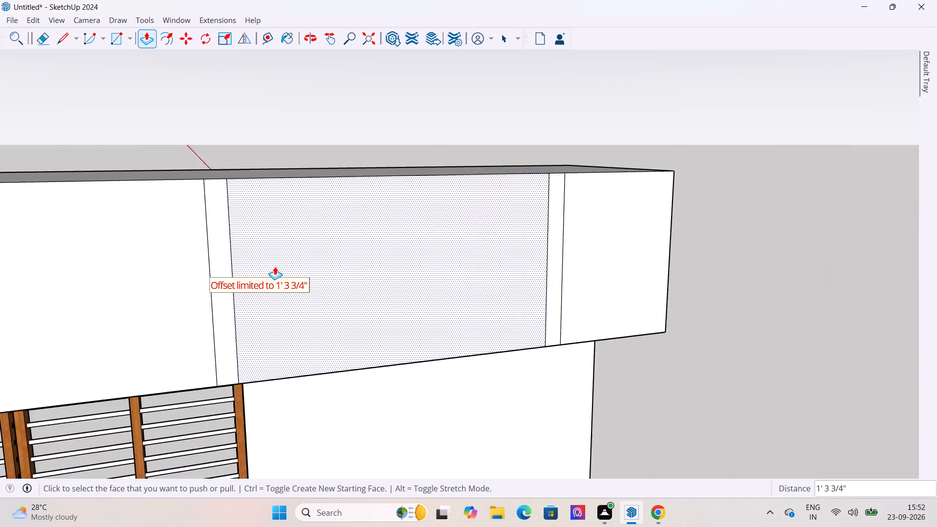
scroll(275, 266, "down", 7)
middle_click_drag(279, 268, 231, 268)
scroll(111, 264, "up", 4)
scroll(245, 210, "down", 7)
scroll(117, 241, "up", 12)
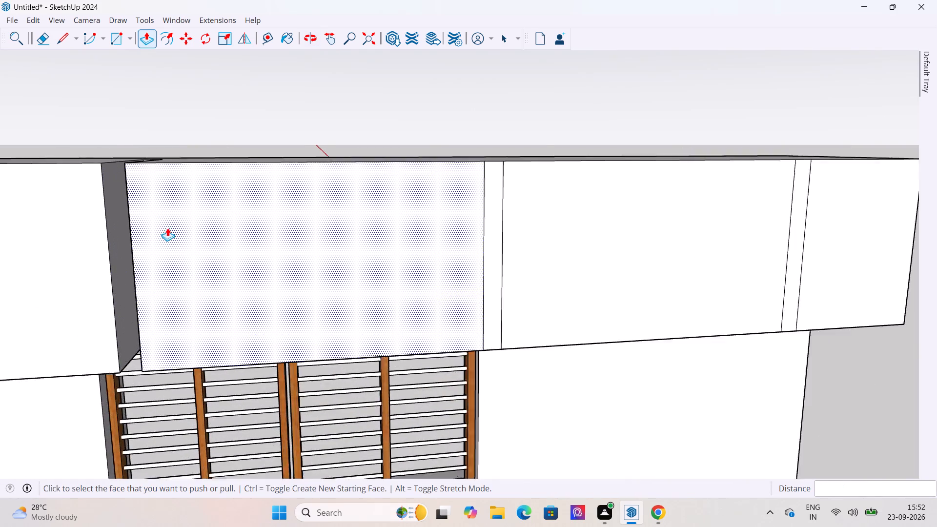
middle_click_drag(164, 229, 225, 230)
left_click_drag(124, 200, 143, 238)
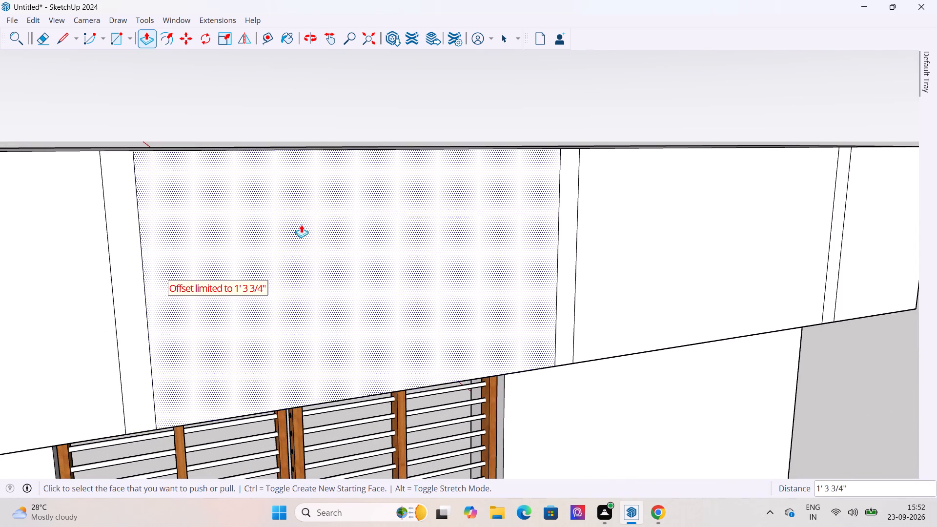
Pull the last recessed strip, nearest the wall cabinets' inner corner, outward until flush with the door fronts.
scroll(354, 210, "down", 10)
middle_click_drag(326, 248, 273, 265)
scroll(73, 255, "up", 5)
scroll(289, 207, "down", 6)
scroll(112, 253, "up", 7)
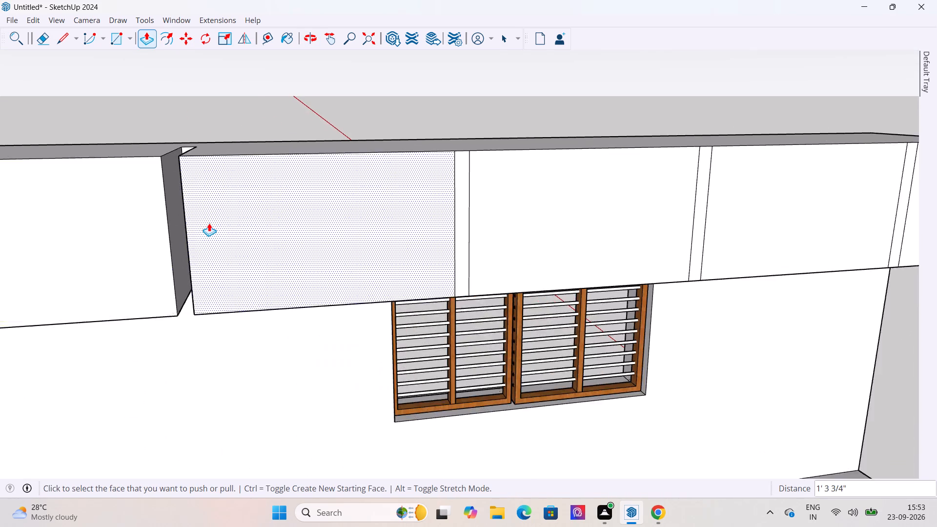
scroll(209, 223, "up", 3)
middle_click_drag(229, 223, 293, 206)
middle_click_drag(249, 187, 238, 189)
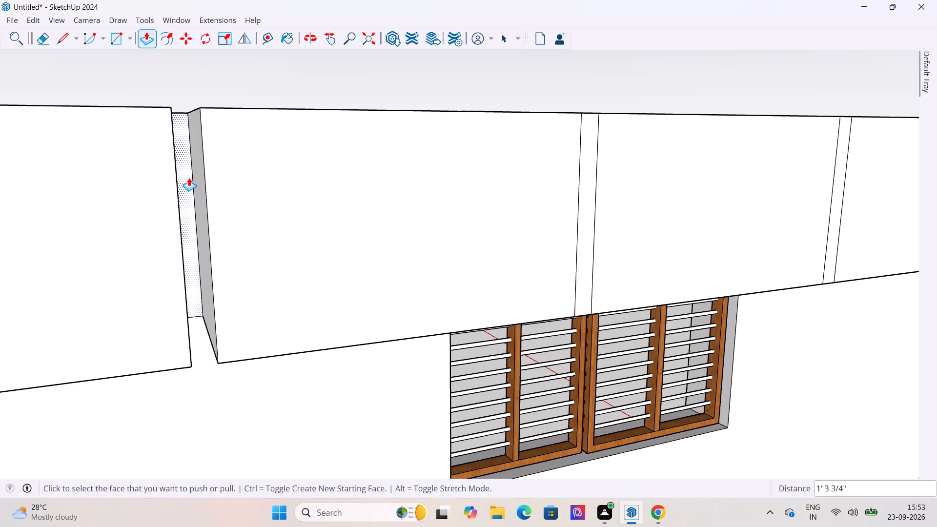
left_click_drag(186, 177, 208, 200)
Erase one of the two vertical edges at each filled strip, leaving single joint lines between the wall cabinet doors.
scroll(204, 222, "down", 6)
middle_click_drag(327, 237, 161, 245)
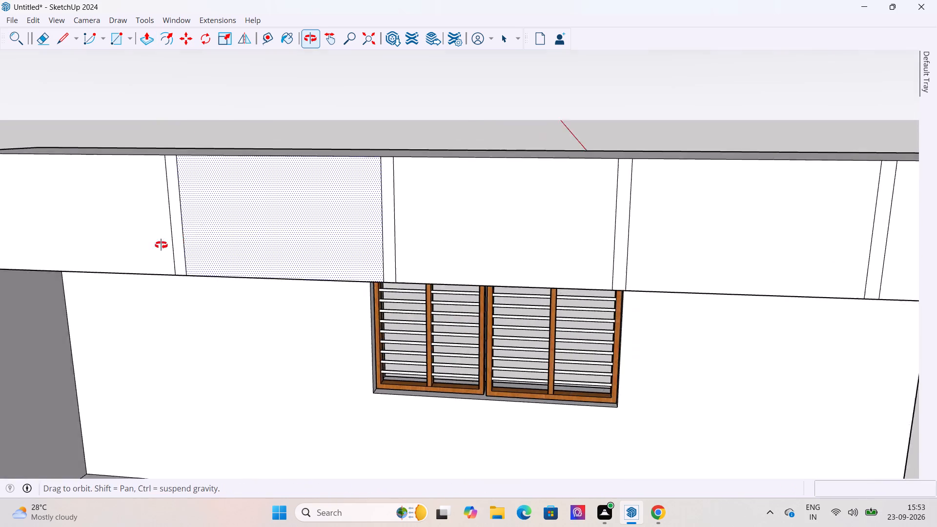
middle_click_drag(161, 245, 151, 247)
scroll(144, 255, "down", 7)
left_click(502, 40)
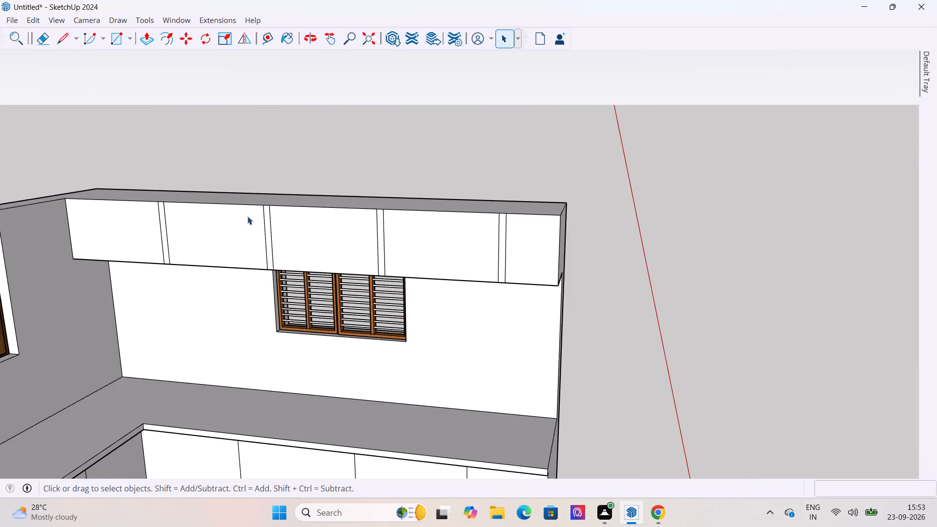
scroll(222, 222, "up", 5)
scroll(222, 222, "down", 4)
key("e")
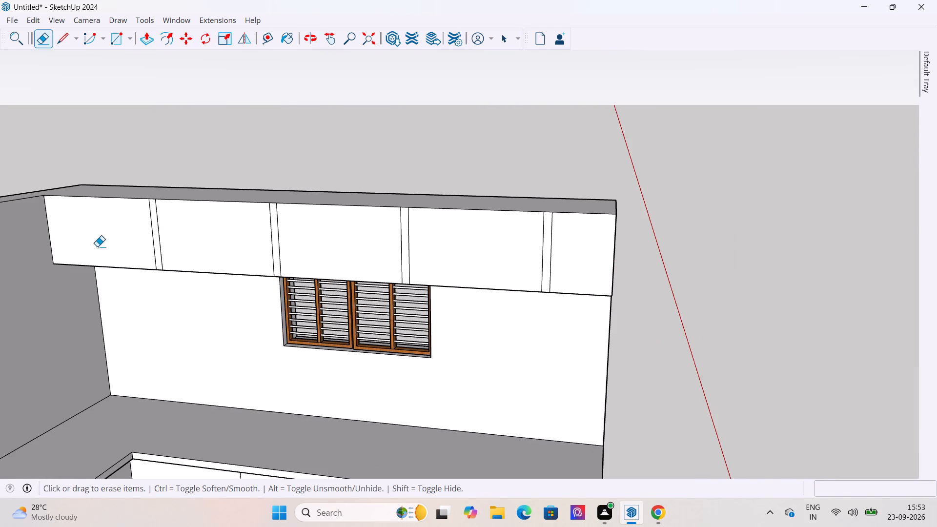
scroll(130, 238, "up", 4)
left_click(165, 225)
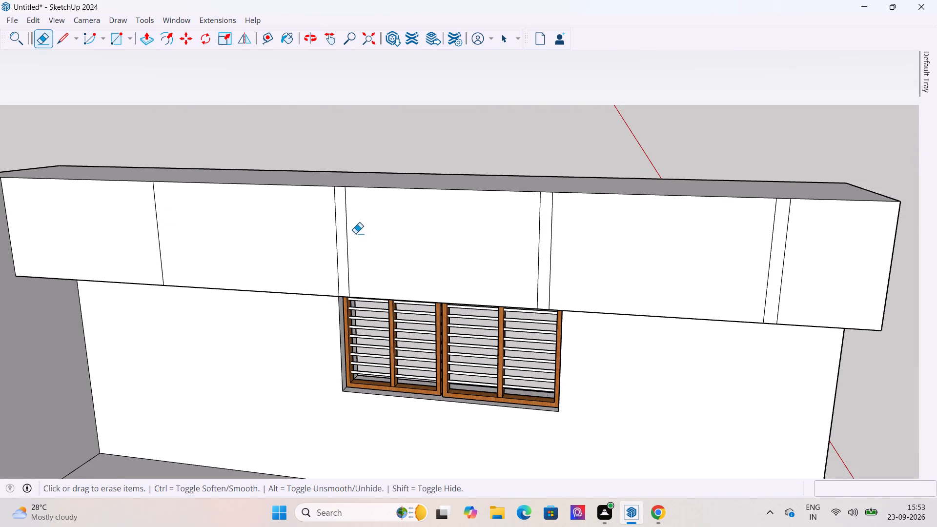
left_click(347, 227)
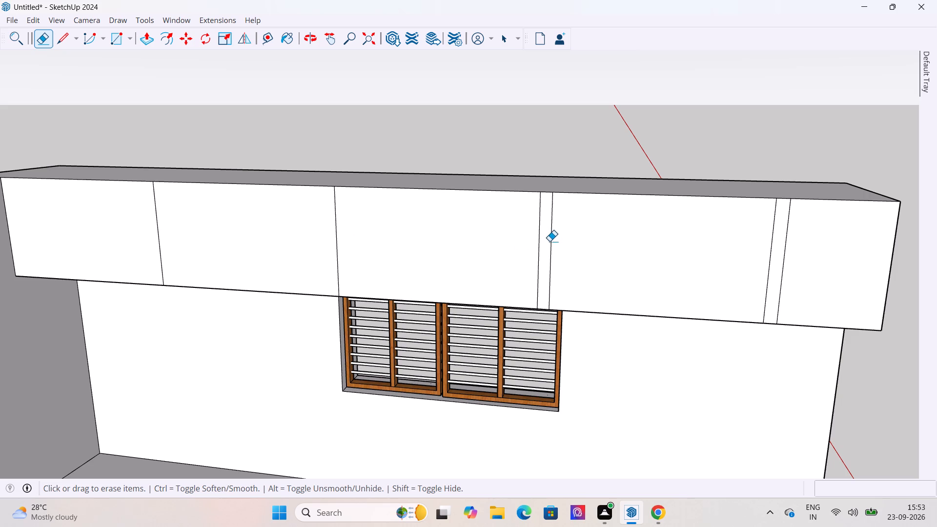
left_click(550, 241)
left_click(787, 253)
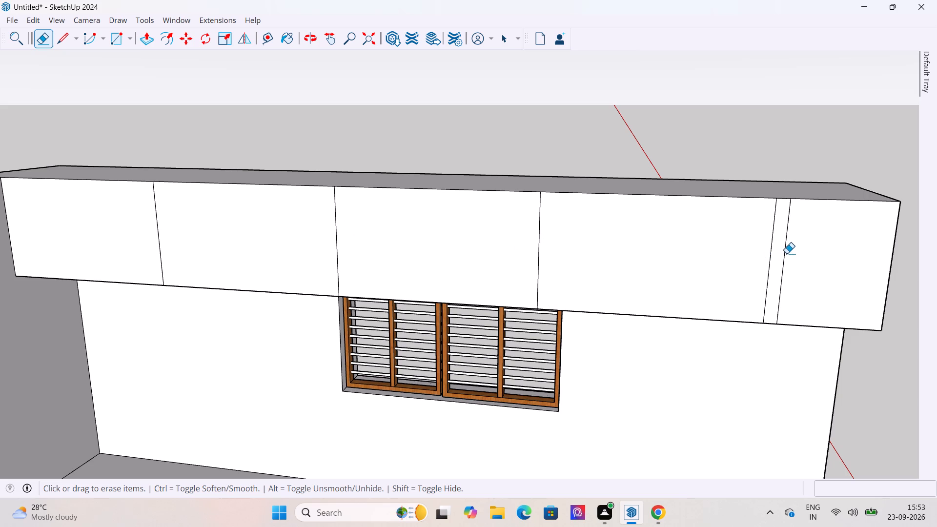
left_click(786, 253)
left_click(505, 36)
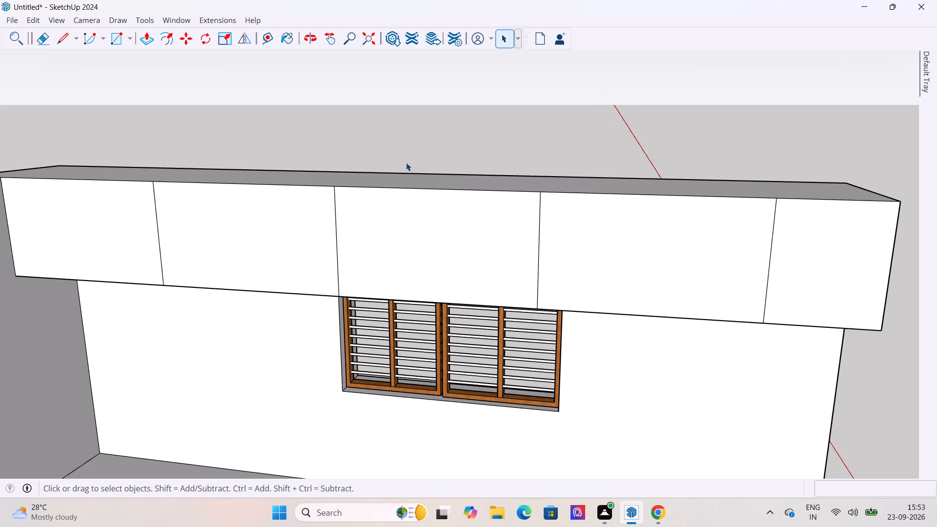
Paste the copied handle onto the wall cabinet door nearest the inner corner, close to its joint.
scroll(399, 168, "down", 4)
scroll(202, 159, "down", 3)
left_click(28, 21)
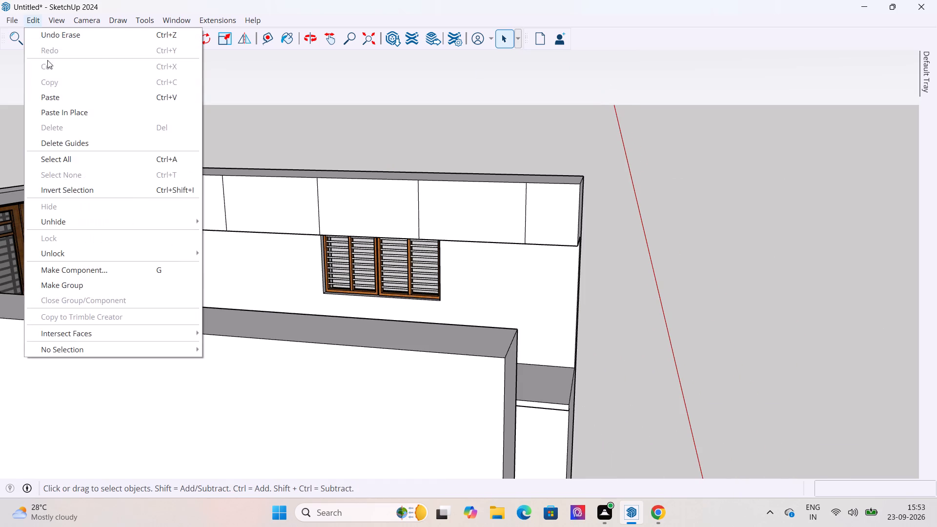
left_click(54, 96)
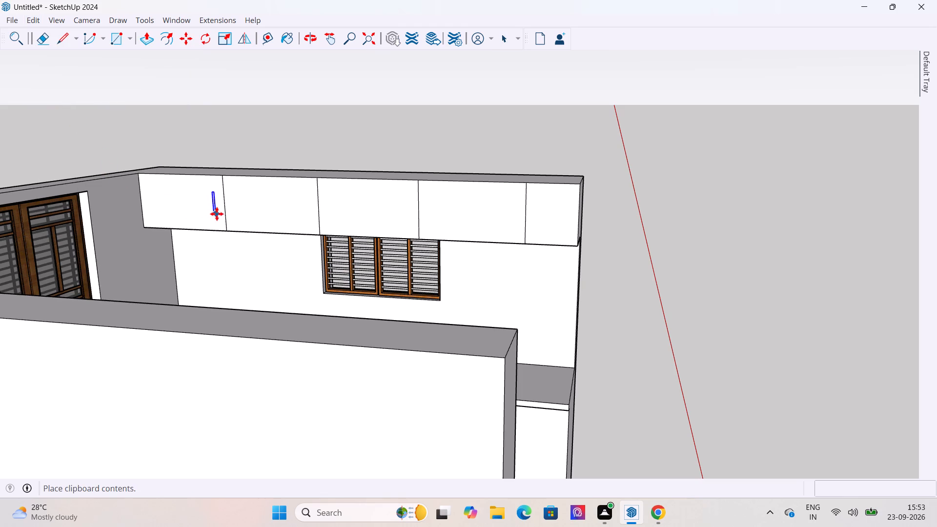
left_click(218, 214)
Move the pasted handle about 2 3/16" by its top back corner so it seats against the corner wall cabinet door.
scroll(222, 214, "up", 10)
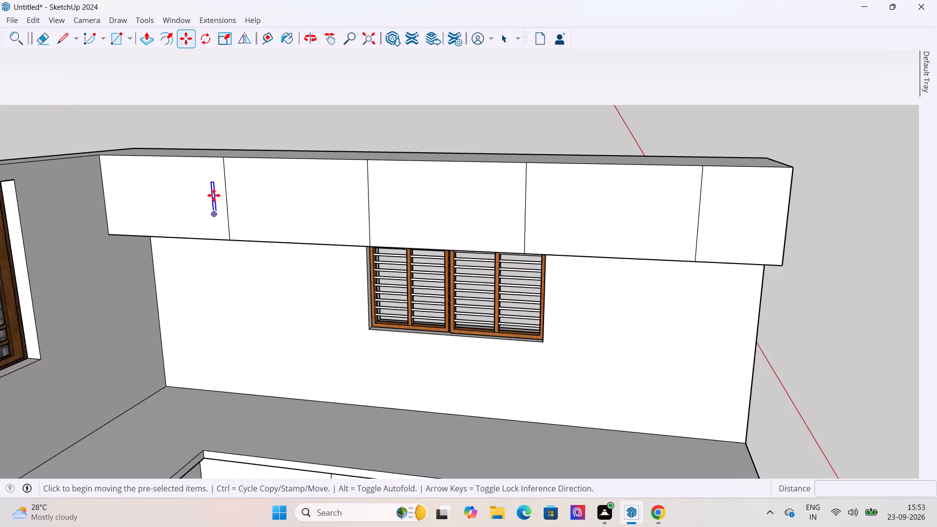
scroll(214, 195, "up", 16)
left_click(228, 144)
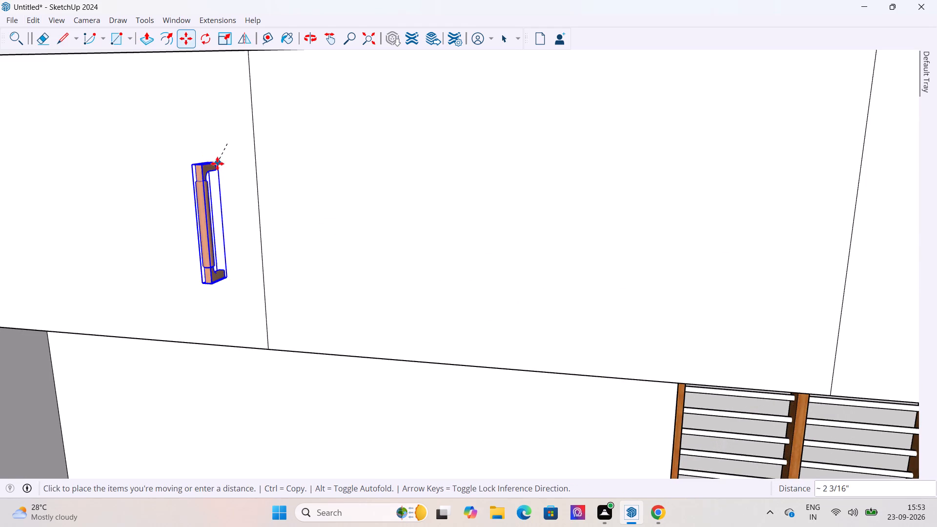
middle_click_drag(229, 159, 102, 140)
scroll(220, 167, "up", 5)
middle_click_drag(322, 149, 216, 136)
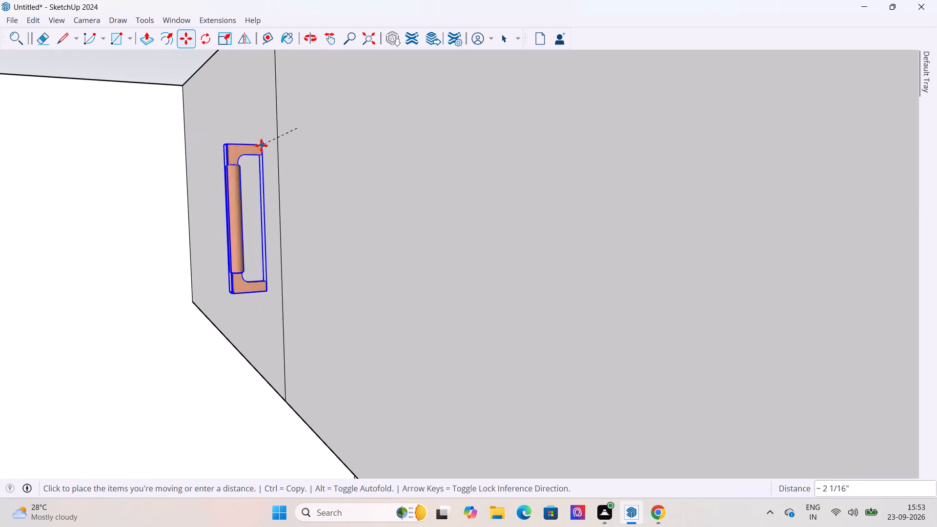
left_click(262, 149)
Shift the corner wall cabinet door's handle 1 1/2" toward the neighbouring door joint.
middle_click_drag(297, 191, 334, 203)
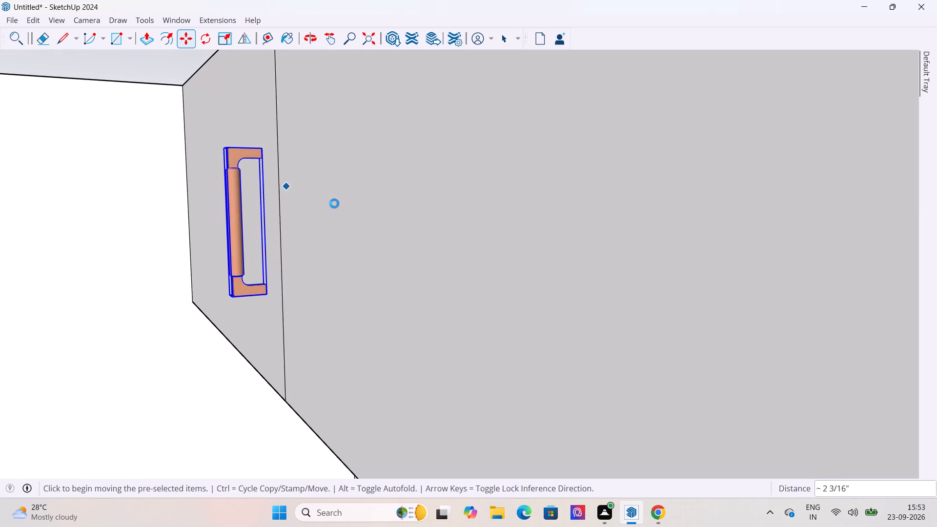
middle_click_drag(334, 203, 440, 255)
middle_click_drag(365, 204, 563, 175)
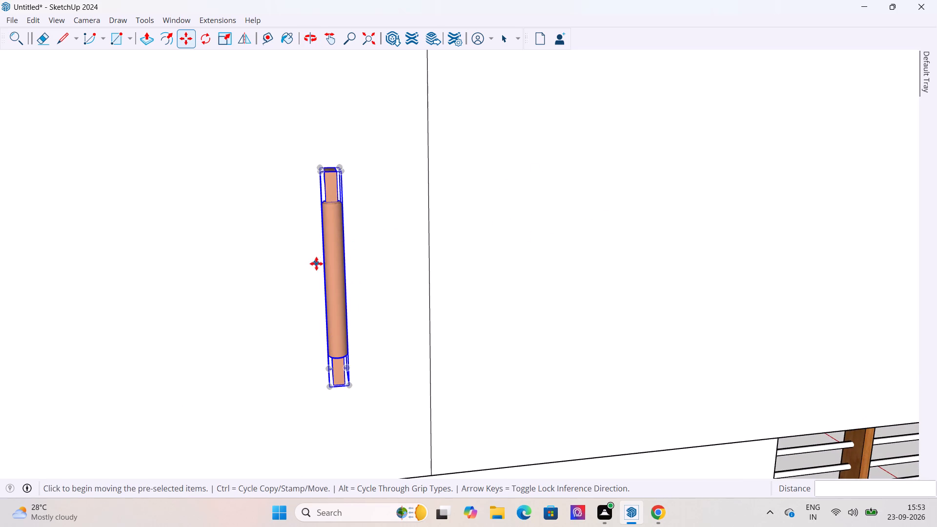
left_click_drag(337, 259, 379, 256)
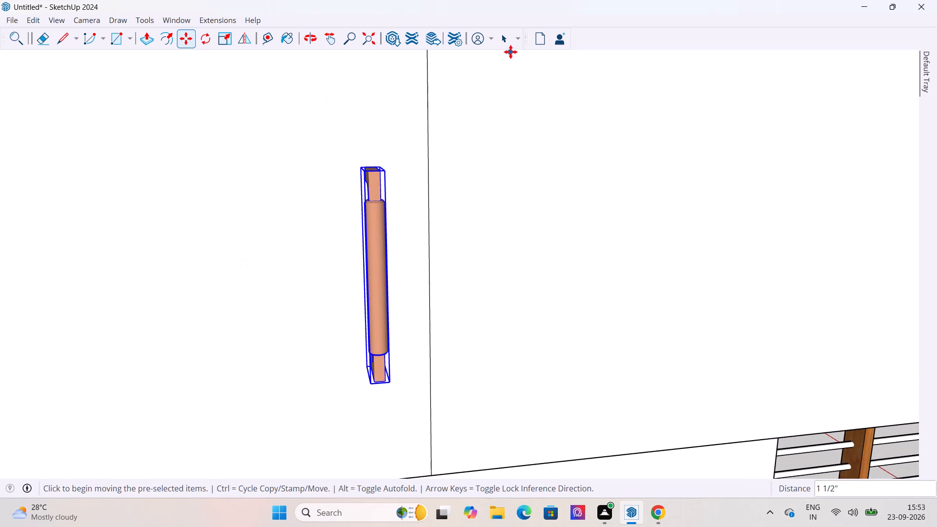
left_click_drag(500, 41, 492, 49)
scroll(180, 261, "down", 20)
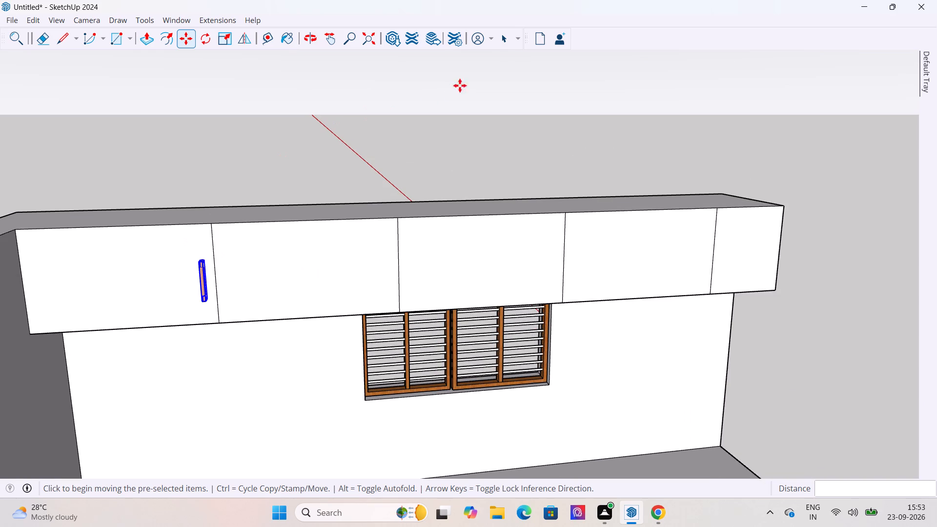
left_click(504, 38)
left_click(483, 138)
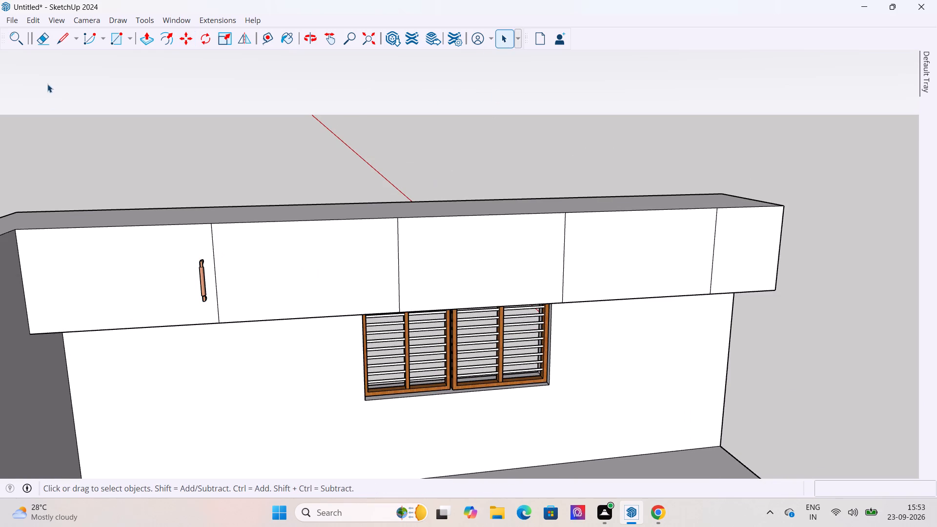
Paste the copied handle onto the second wall cabinet door from the inner corner and pull it about 3 5/8" out of the door.
left_click(37, 18)
left_click(68, 96)
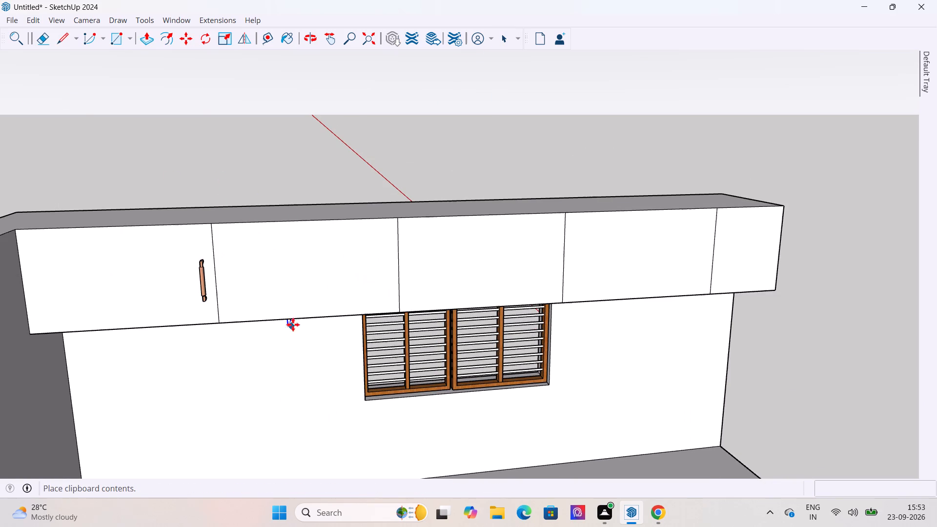
middle_click_drag(337, 304, 126, 287)
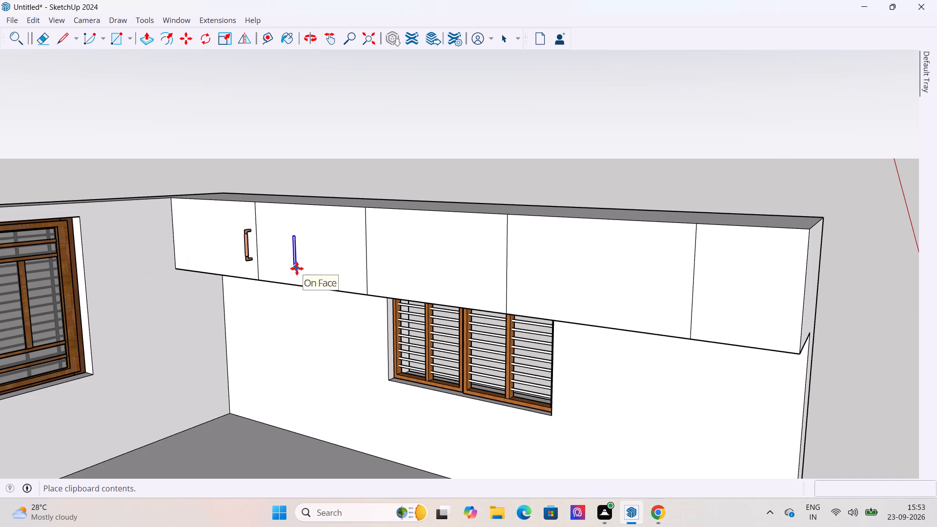
left_click(297, 268)
scroll(301, 256, "up", 10)
left_click(297, 222)
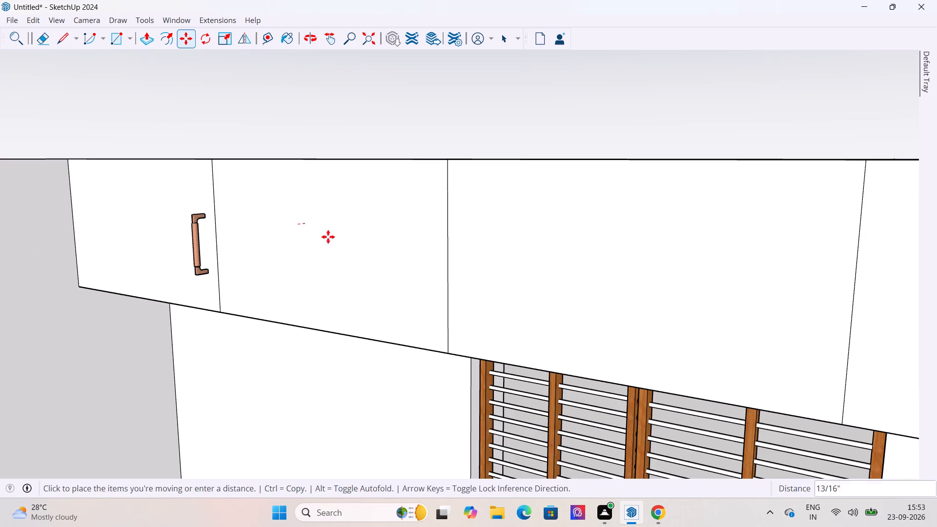
middle_click_drag(388, 246, 247, 222)
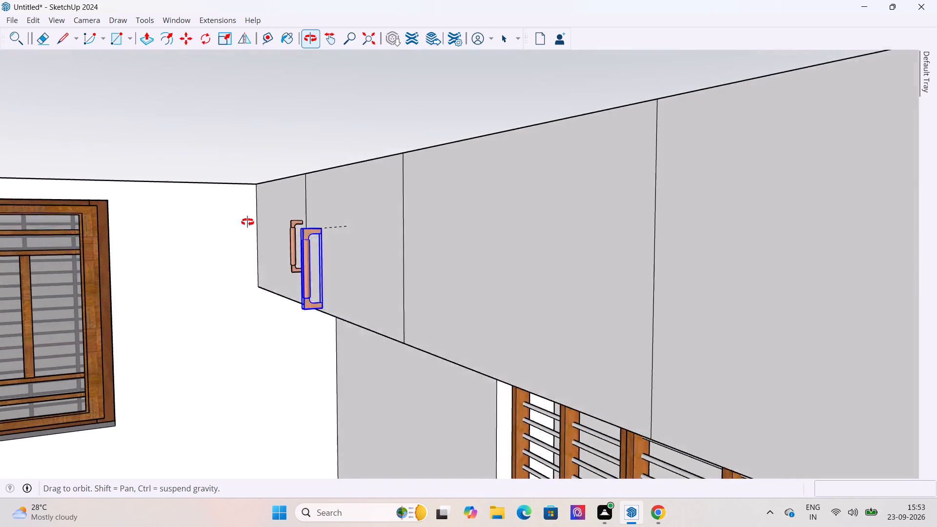
middle_click_drag(247, 222, 185, 223)
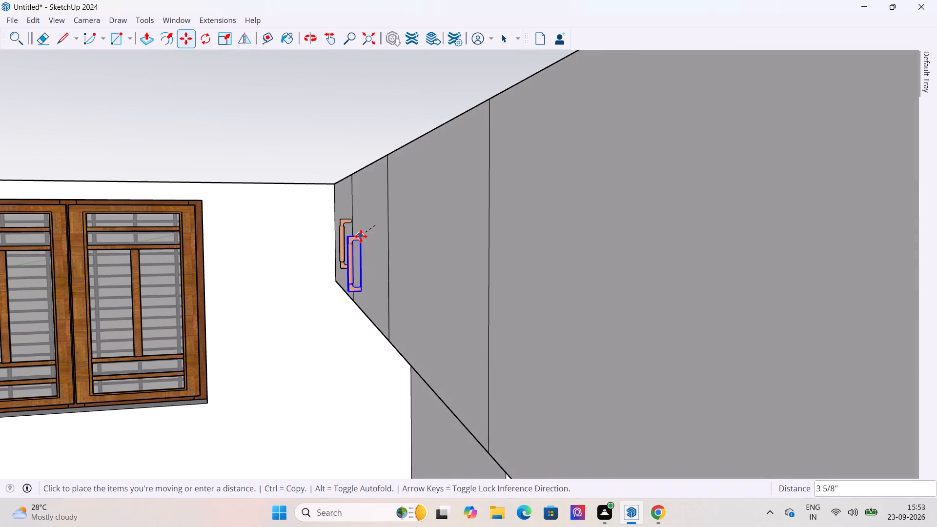
left_click(361, 236)
Move the pasted handle about 2' 5/16" across the second wall cabinet door, close to its far joint.
scroll(381, 248, "up", 4)
middle_click_drag(379, 250, 398, 292)
scroll(398, 292, "up", 4)
scroll(346, 242, "up", 5)
left_click(325, 183)
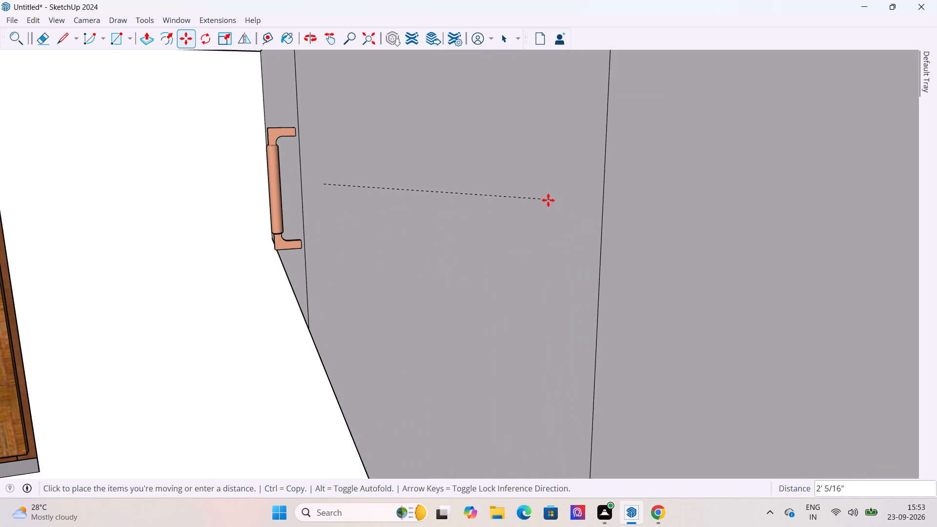
left_click(548, 200)
Move the second door's handle back about 4 13/16" by its top back corner so it seats against the door face.
scroll(457, 239, "down", 7)
scroll(448, 279, "down", 8)
middle_click_drag(426, 307, 550, 290)
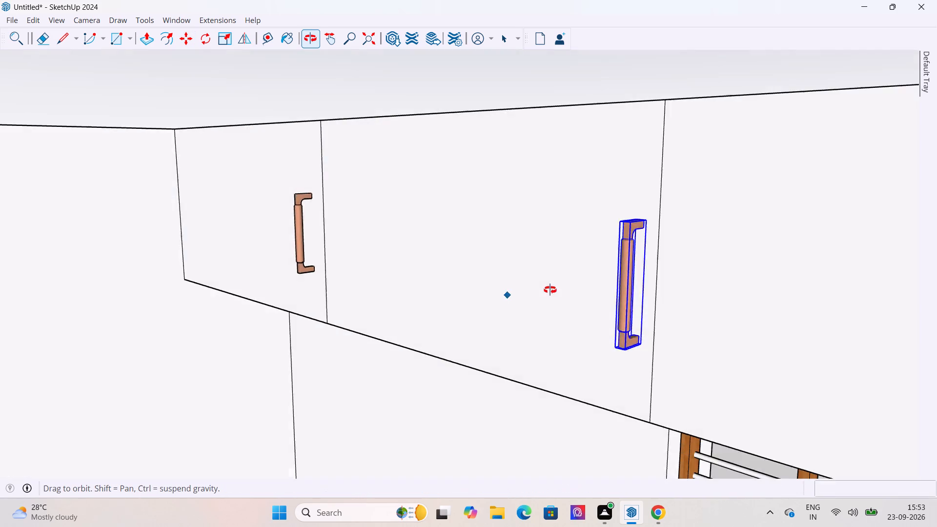
middle_click_drag(550, 290, 630, 293)
scroll(406, 278, "down", 7)
middle_click_drag(619, 320, 703, 280)
scroll(721, 282, "up", 6)
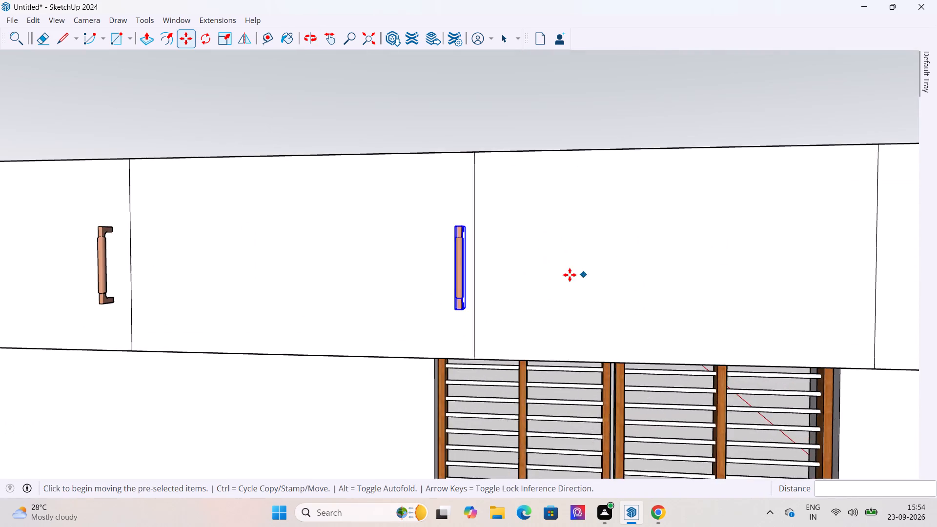
scroll(570, 275, "up", 4)
left_click_drag(413, 259, 405, 263)
middle_click_drag(454, 262, 687, 355)
scroll(604, 324, "up", 5)
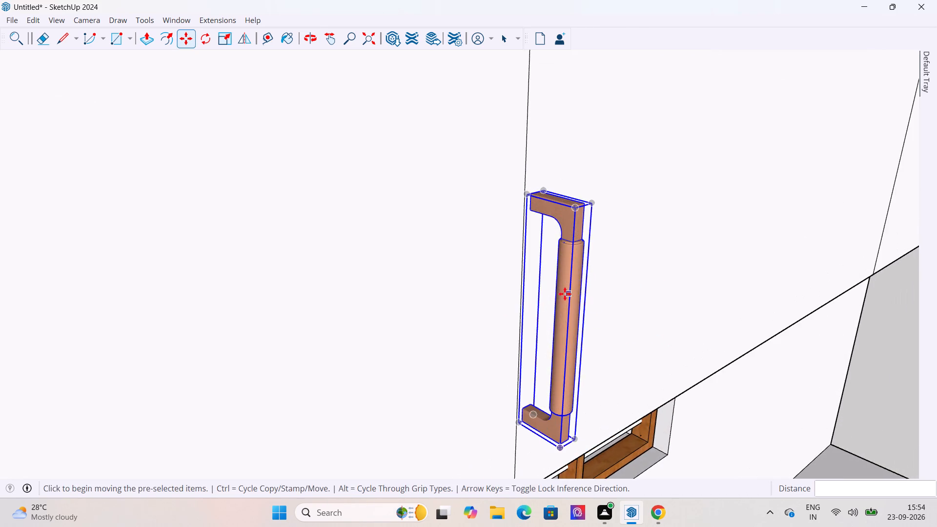
middle_click_drag(567, 295, 711, 343)
left_click_drag(651, 222, 640, 228)
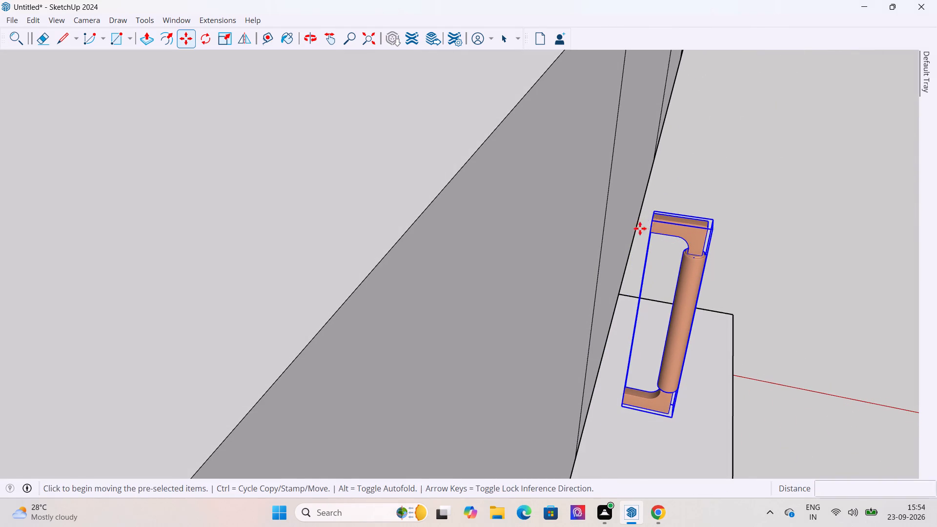
left_click_drag(640, 228, 646, 224)
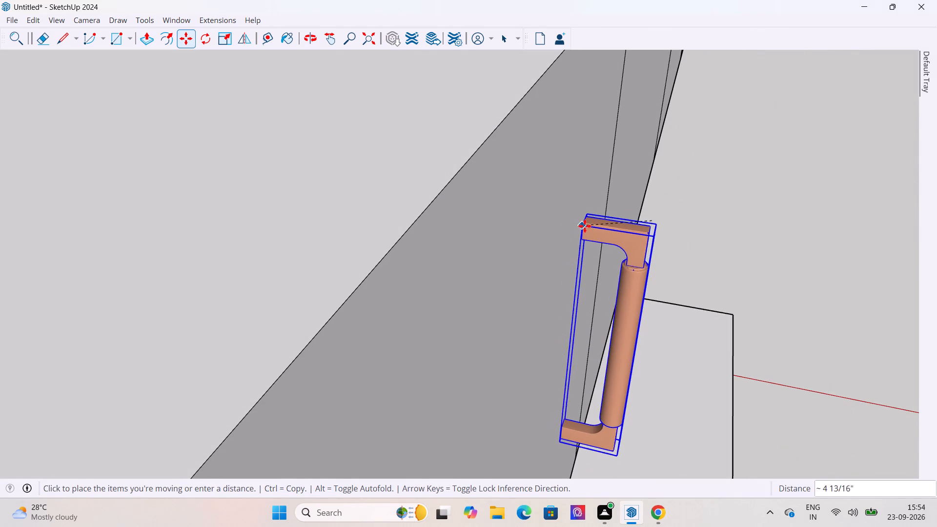
left_click(589, 227)
Shift the second wall cabinet door's handle about 13/16" toward the joint with the third door.
middle_click_drag(680, 299, 512, 271)
scroll(509, 273, "down", 9)
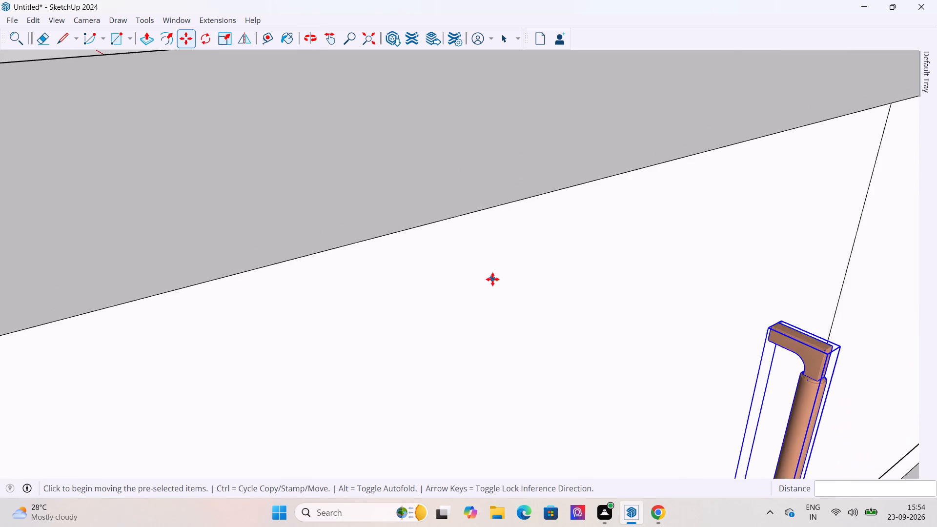
scroll(492, 279, "down", 3)
middle_click_drag(774, 351, 607, 314)
scroll(587, 311, "down", 6)
scroll(456, 324, "up", 5)
left_click_drag(448, 317, 469, 323)
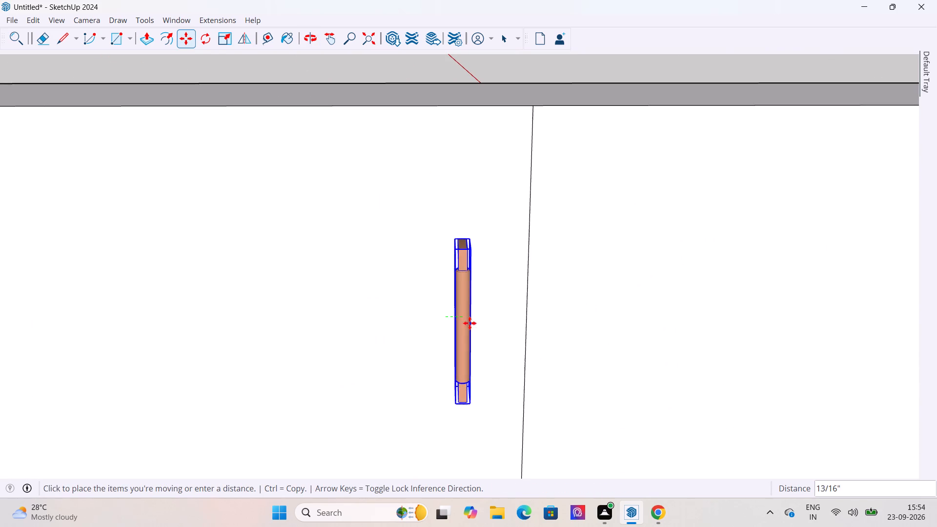
left_click_drag(469, 323, 476, 324)
scroll(359, 403, "down", 7)
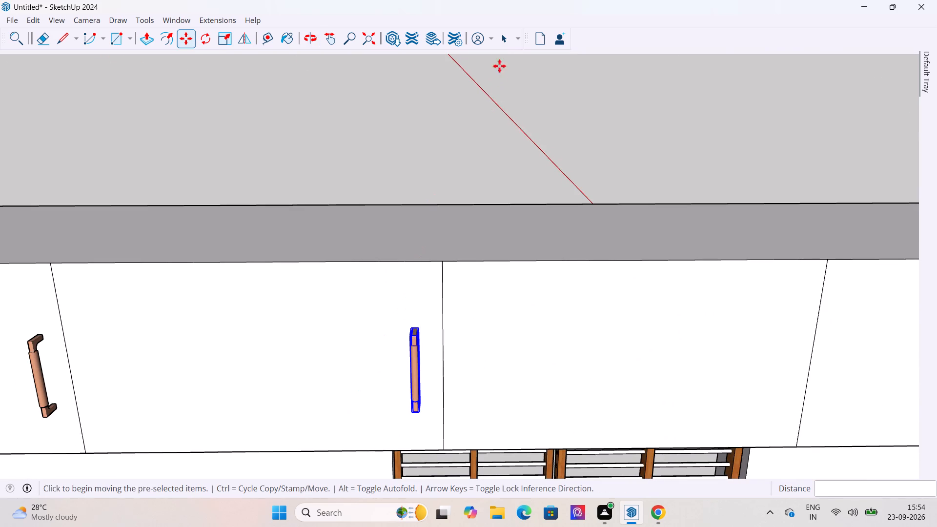
left_click(502, 40)
left_click(451, 120)
Move the corner wall cabinet door's handle about 3 1/16" upward and toward its joint, level with the second door's handle.
scroll(453, 154, "down", 6)
middle_click_drag(480, 279, 513, 245)
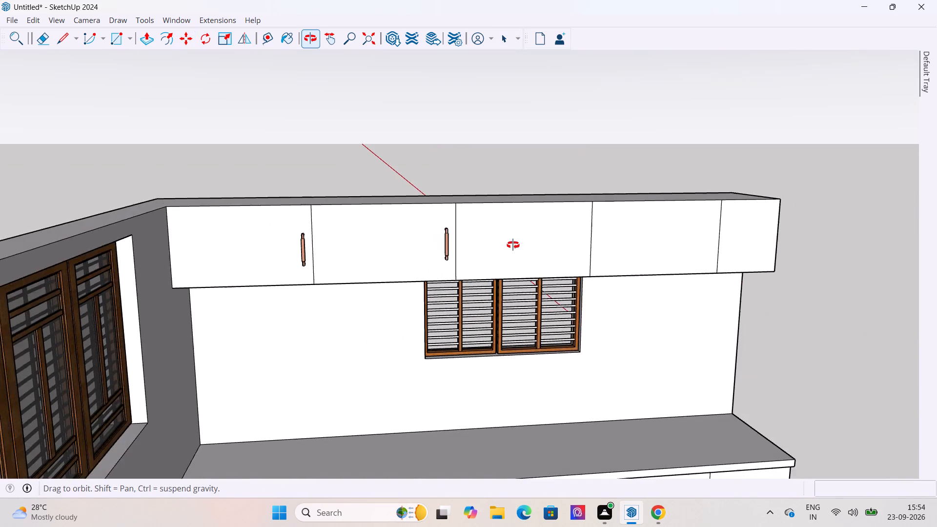
middle_click_drag(513, 245, 512, 244)
scroll(512, 244, "up", 4)
scroll(143, 255, "up", 10)
left_click(188, 222)
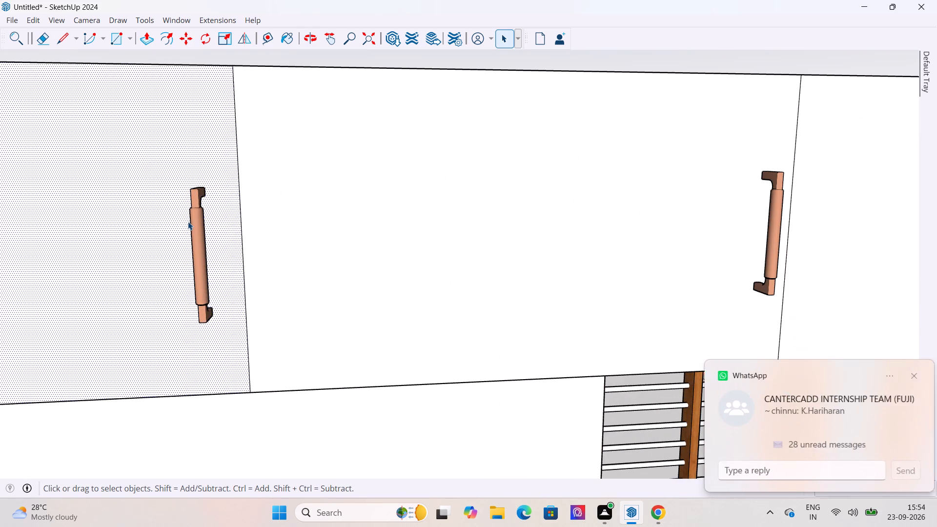
left_click_drag(141, 168, 168, 194)
left_click(196, 218)
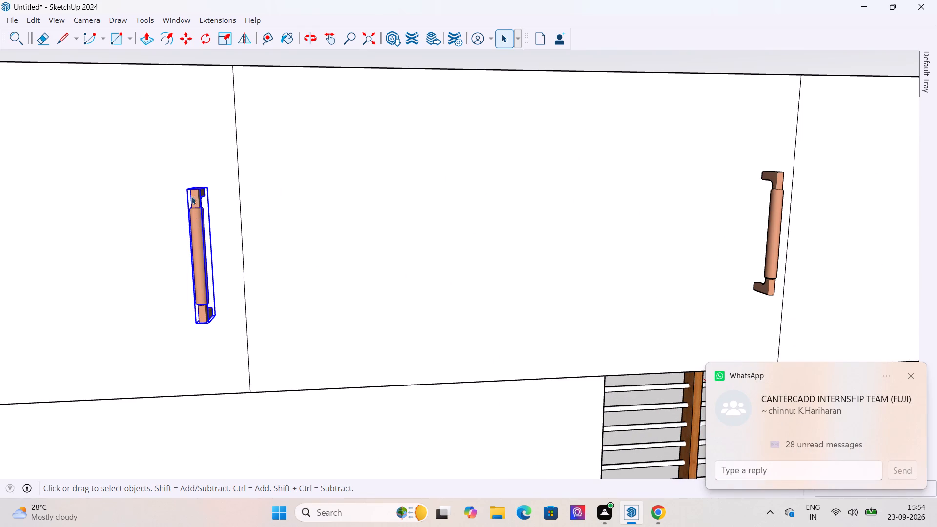
left_click(179, 41)
left_click_drag(195, 269, 204, 257)
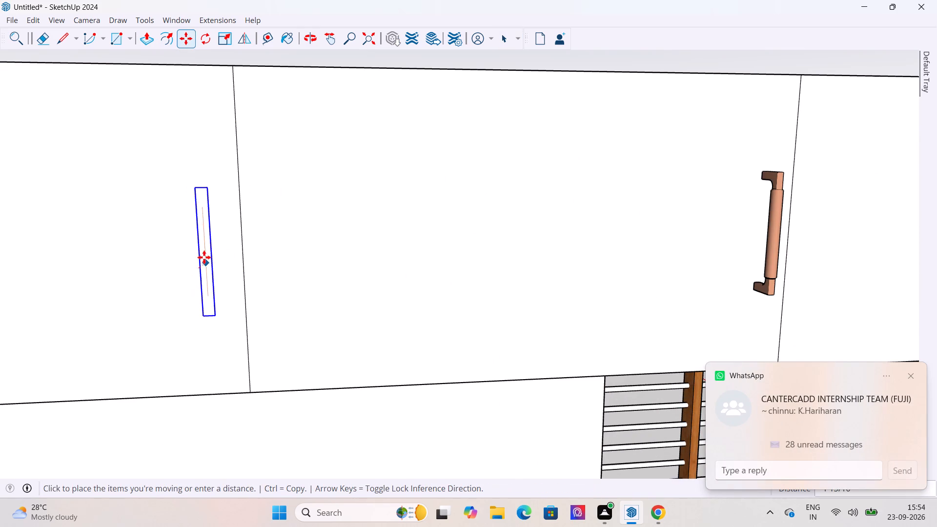
left_click_drag(204, 257, 183, 272)
left_click(196, 188)
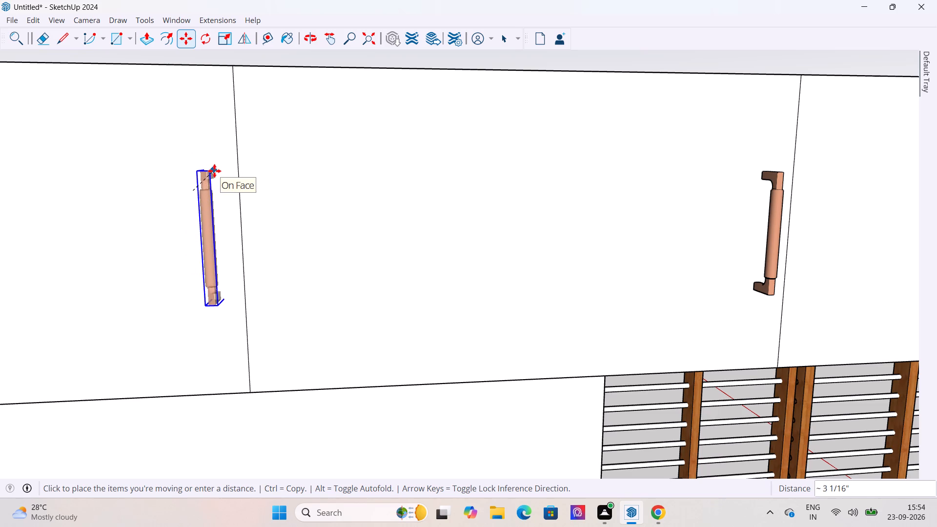
left_click(214, 171)
left_click(502, 37)
scroll(427, 285, "down", 5)
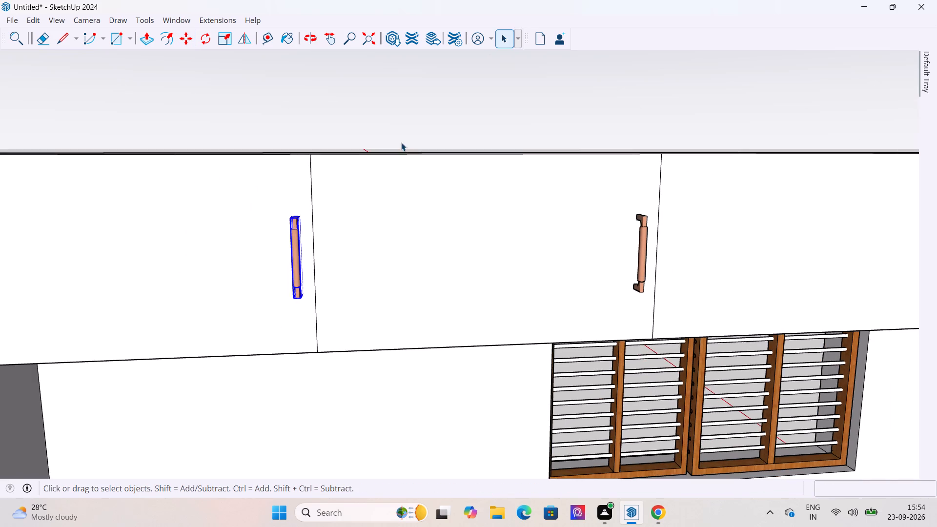
left_click(399, 120)
Paste another copy of the handle onto the third wall cabinet door, above the louvred window.
scroll(277, 282, "down", 6)
middle_click_drag(492, 315, 249, 306)
scroll(249, 306, "down", 5)
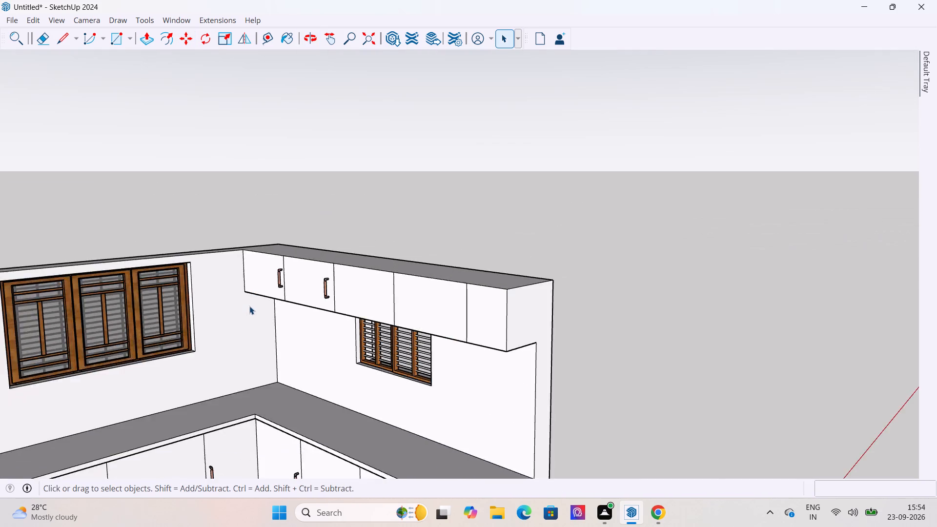
scroll(249, 306, "down", 9)
scroll(263, 350, "up", 4)
scroll(182, 245, "down", 6)
middle_click_drag(285, 331, 357, 307)
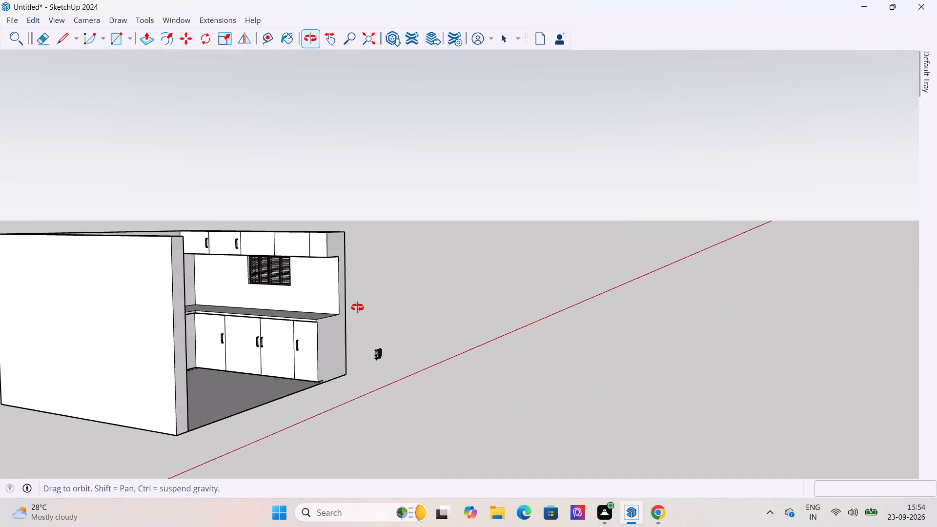
scroll(353, 305, "up", 8)
middle_click_drag(357, 307, 335, 295)
scroll(278, 242, "down", 6)
scroll(194, 199, "up", 5)
middle_click_drag(213, 223, 222, 252)
scroll(212, 233, "up", 9)
left_click(32, 14)
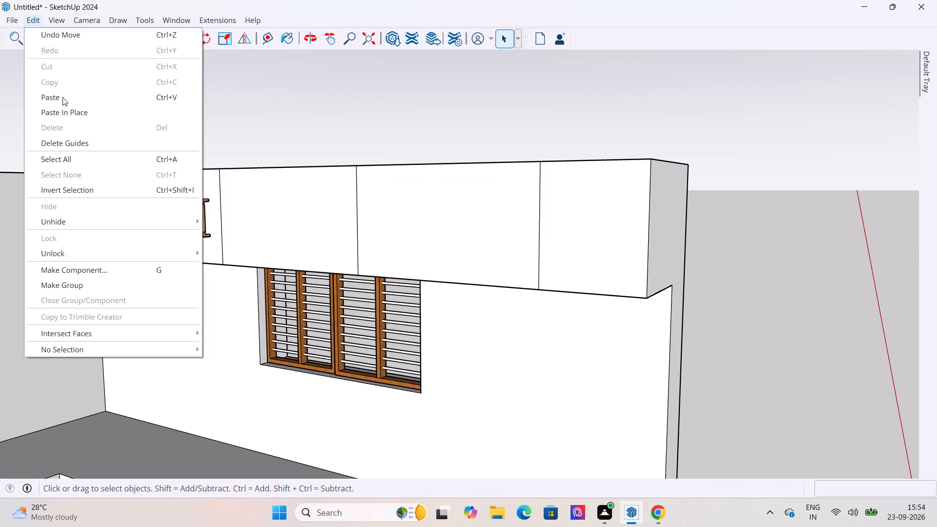
left_click(63, 101)
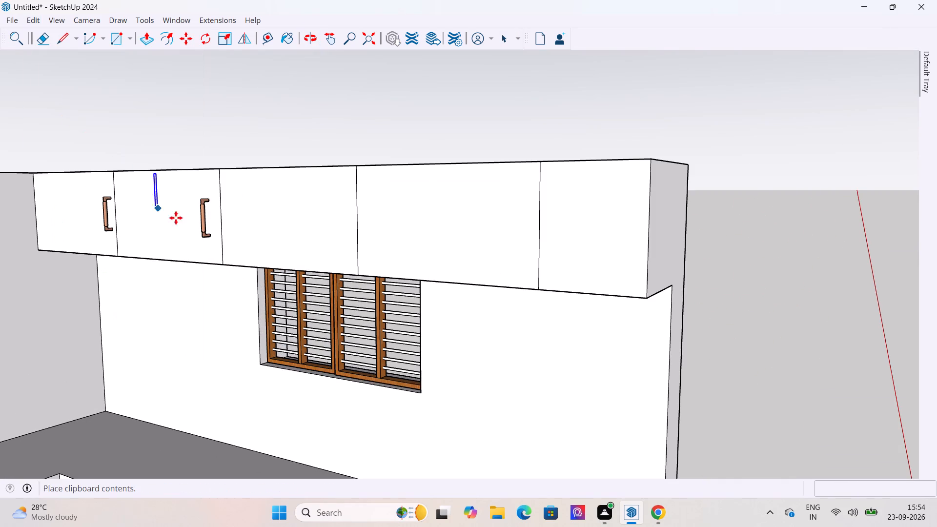
left_click(263, 254)
Move the pasted handle about 1' 11 3/8" by its top back corner to the third door's far joint.
scroll(261, 228, "up", 7)
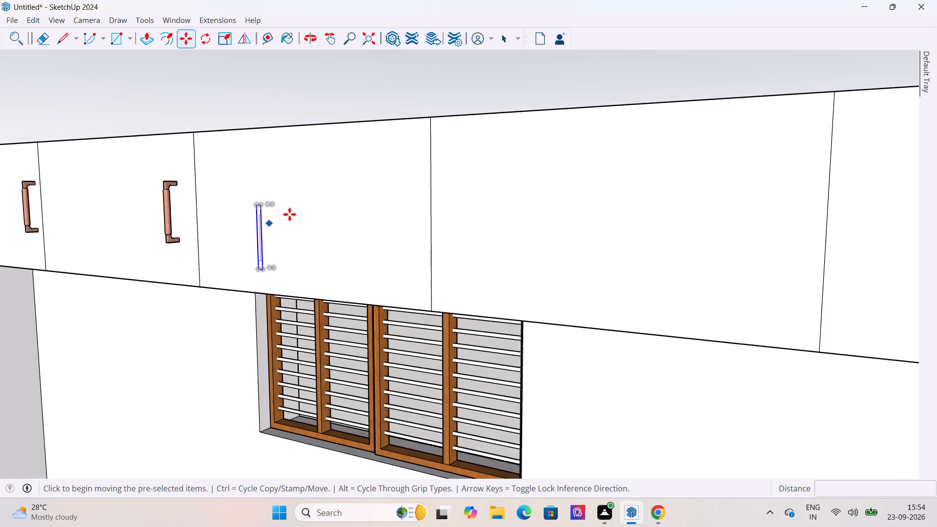
scroll(289, 214, "up", 3)
left_click(261, 200)
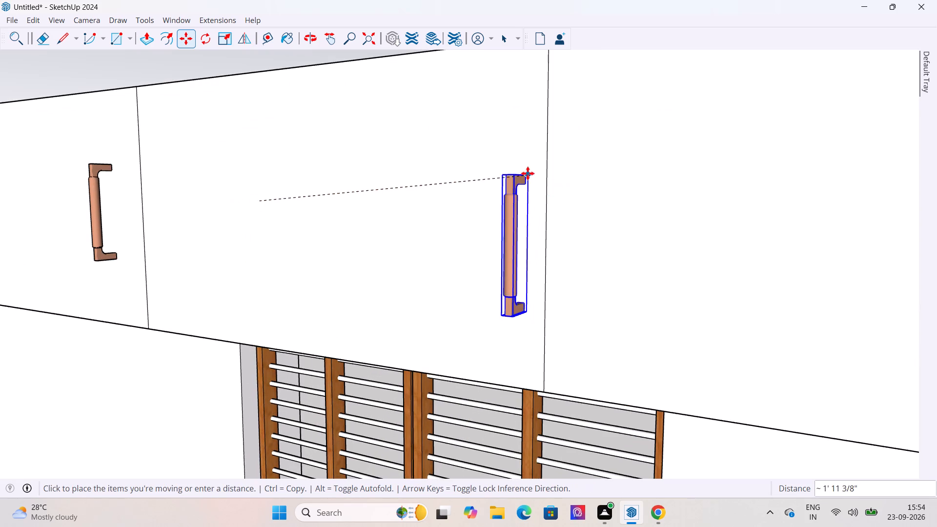
left_click(526, 170)
scroll(338, 294, "down", 13)
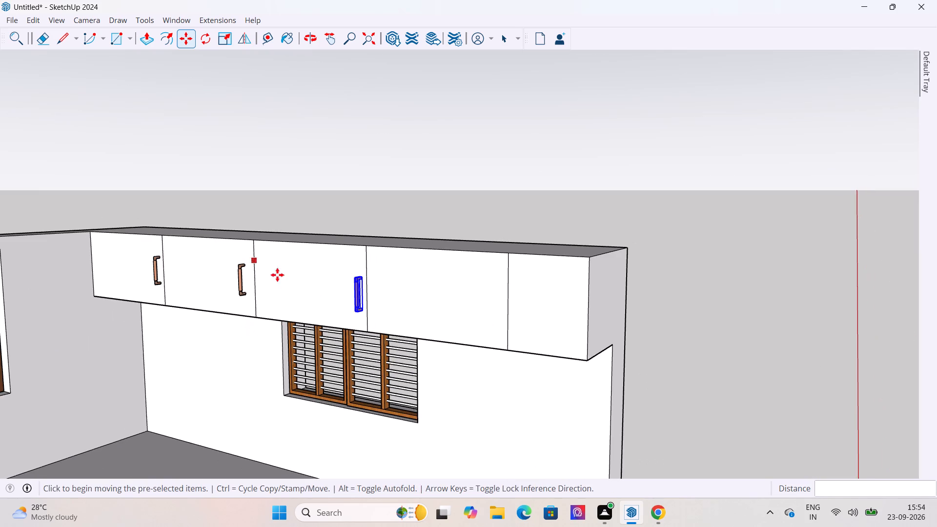
left_click(507, 38)
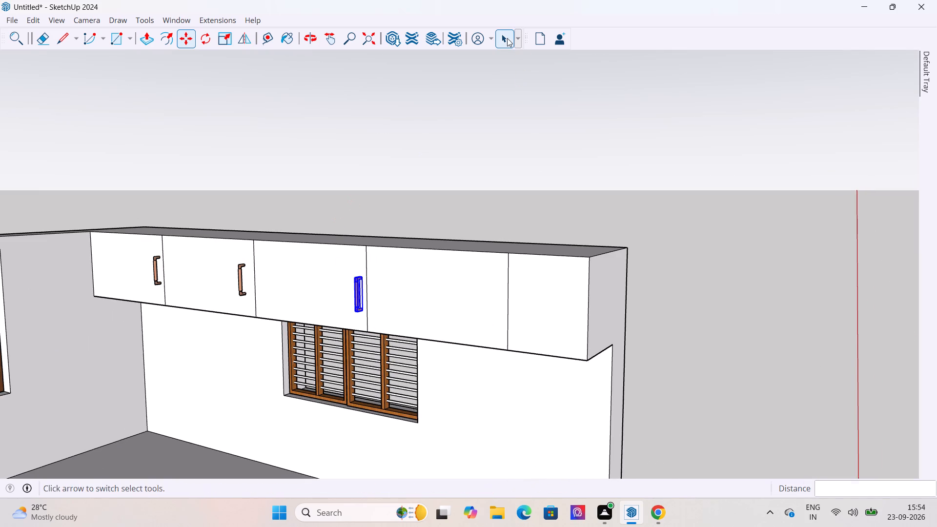
left_click(514, 201)
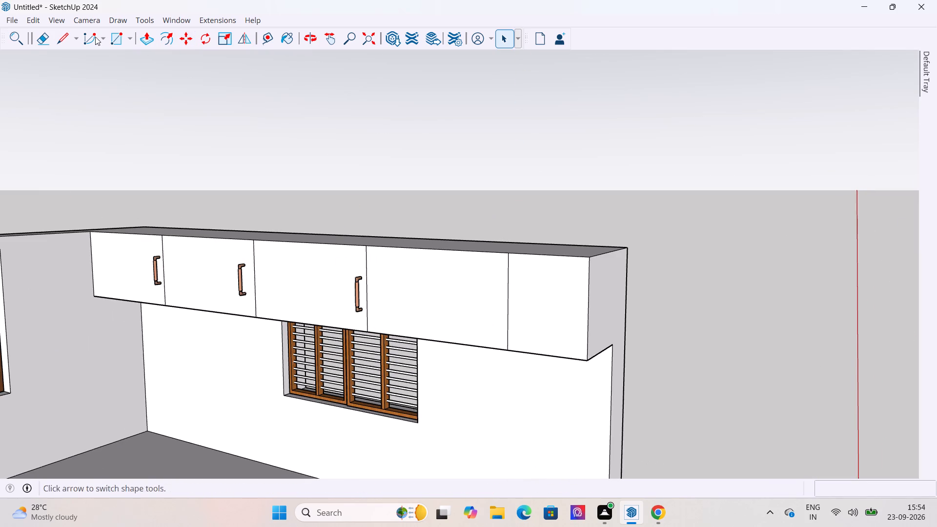
Paste another copy of the pull handle onto the third wall cabinet door, above the louvred window.
left_click(37, 15)
left_click(59, 99)
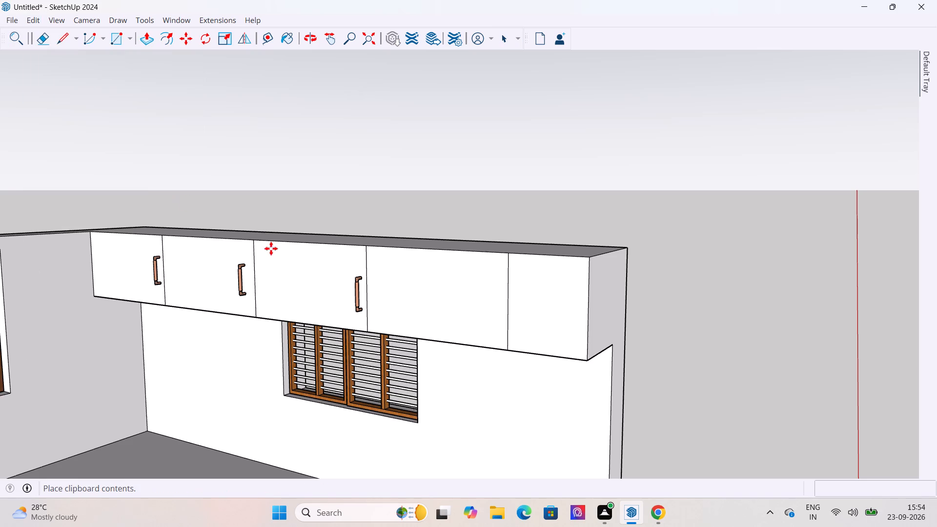
left_click(300, 307)
Move the pasted handle about 2' 1 1/8" across the joint onto the fourth wall cabinet door, opposite the third door's handle.
scroll(307, 289, "up", 6)
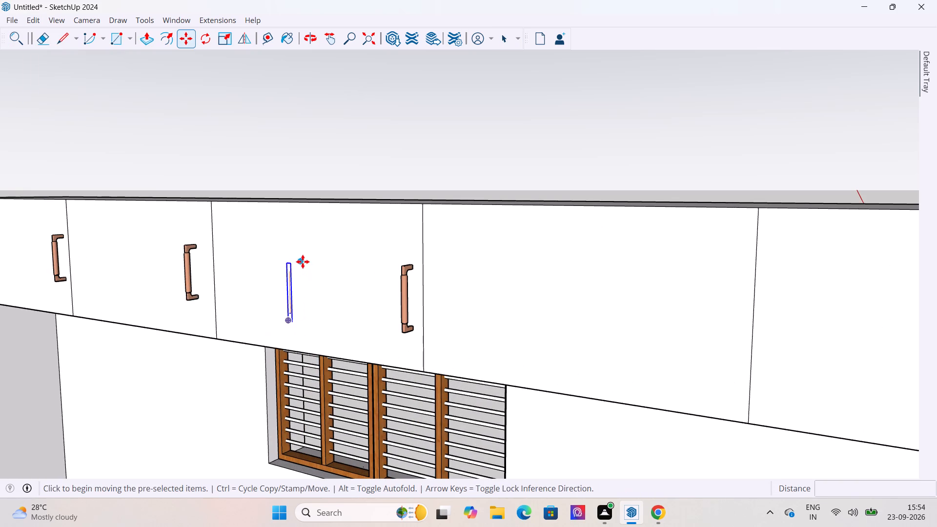
left_click(303, 262)
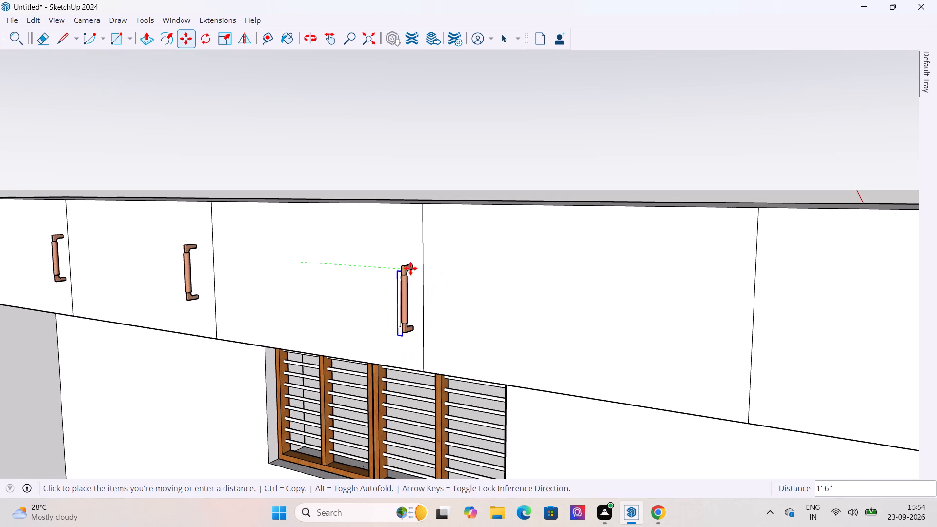
middle_click_drag(444, 277, 368, 267)
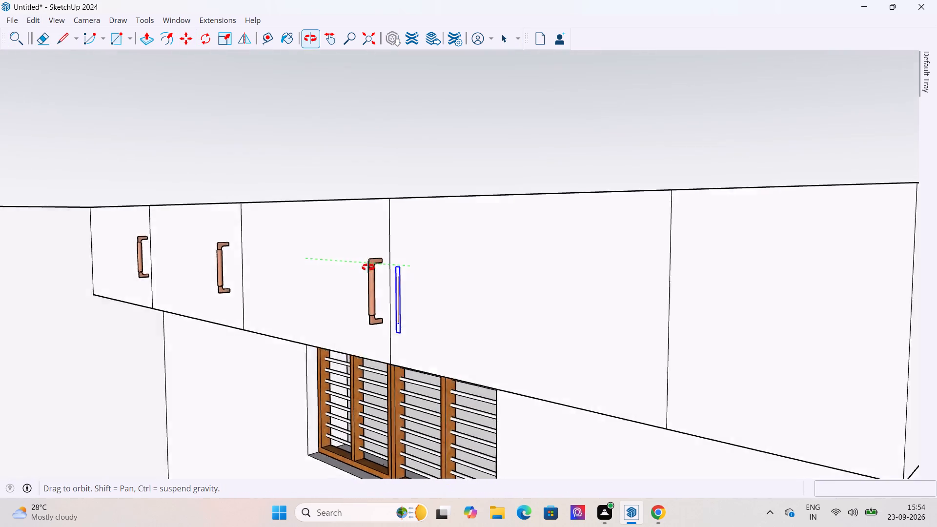
middle_click_drag(368, 267, 233, 279)
scroll(325, 275, "up", 11)
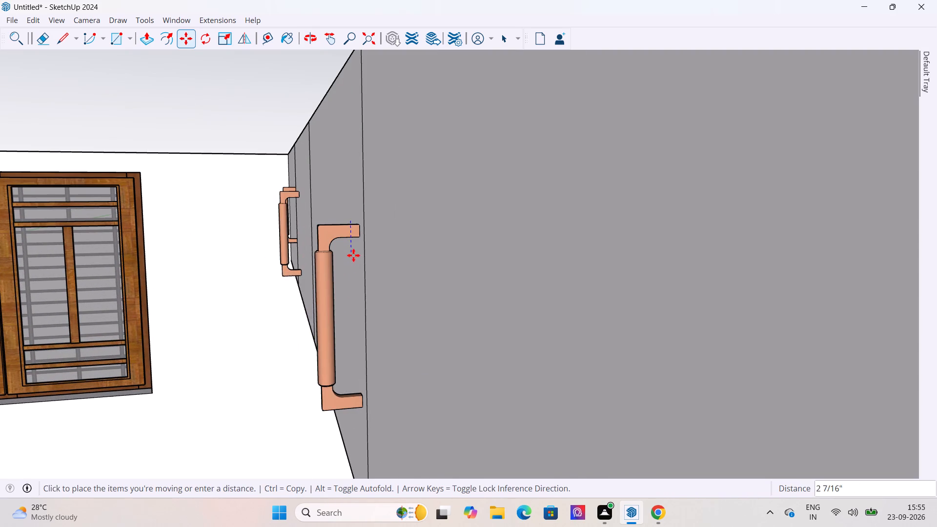
middle_click_drag(363, 261, 327, 270)
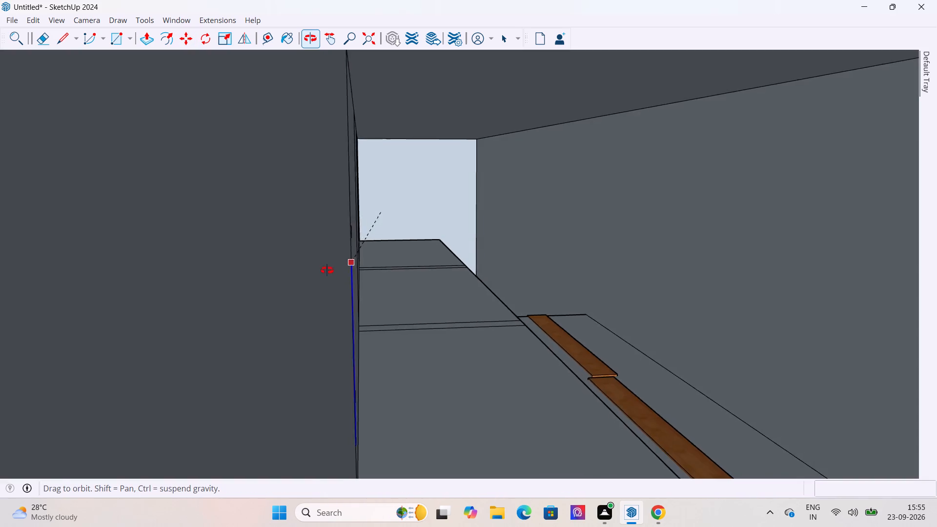
middle_click_drag(327, 270, 348, 274)
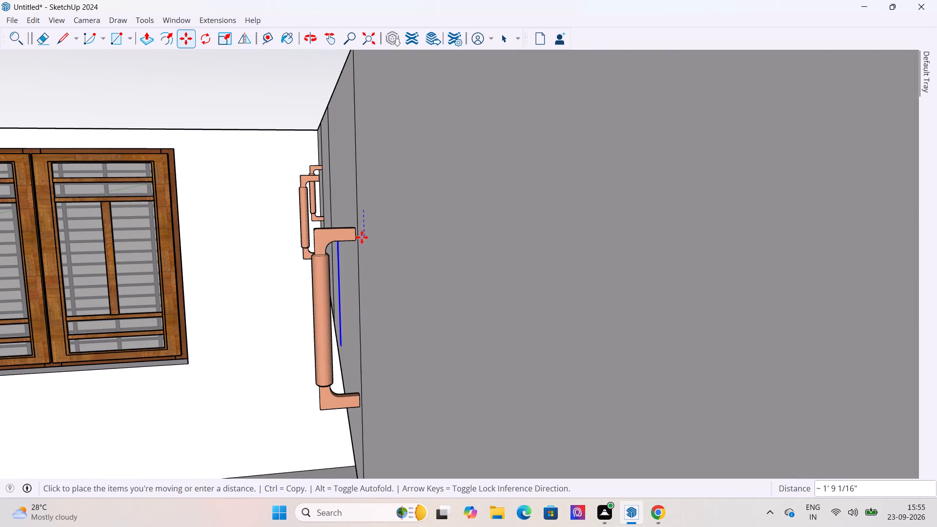
middle_click_drag(394, 241, 519, 251)
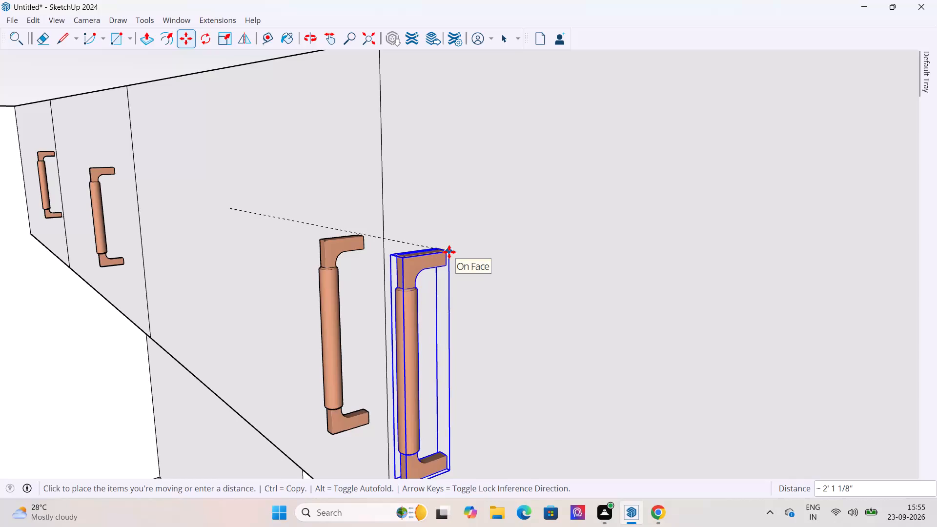
left_click(449, 252)
scroll(365, 223, "down", 7)
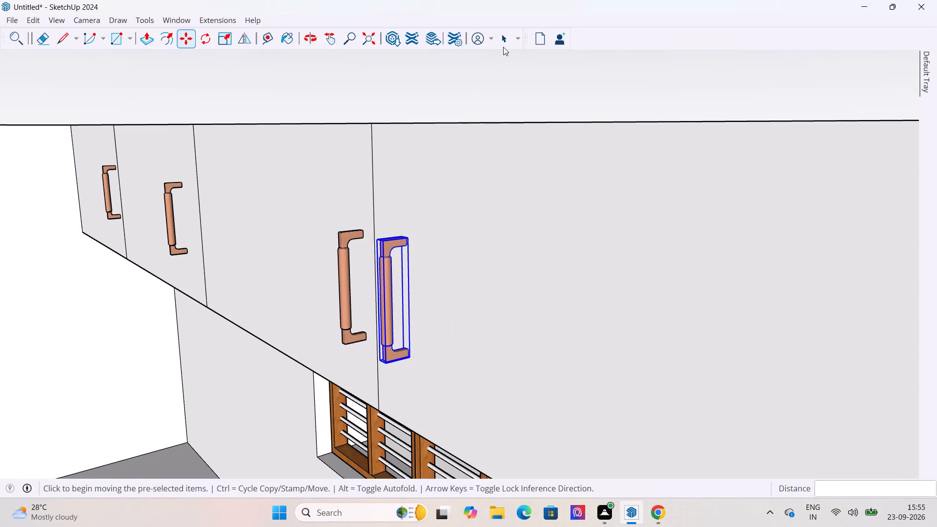
left_click(503, 46)
left_click(492, 85)
Paste another copy of the pull handle onto the fourth wall cabinet door, near its lower edge.
scroll(415, 158, "down", 6)
middle_click_drag(388, 229, 535, 231)
scroll(269, 253, "down", 7)
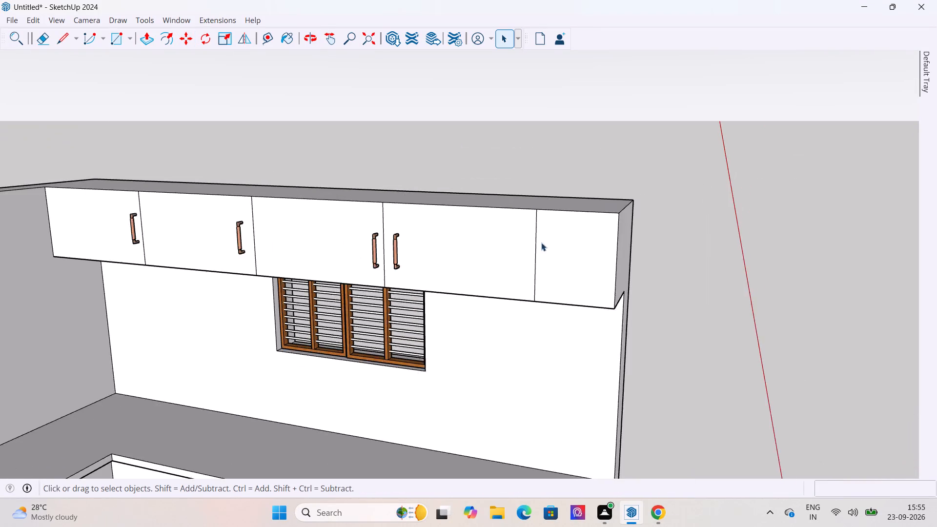
scroll(541, 243, "up", 5)
scroll(482, 248, "down", 6)
middle_click_drag(581, 281, 404, 276)
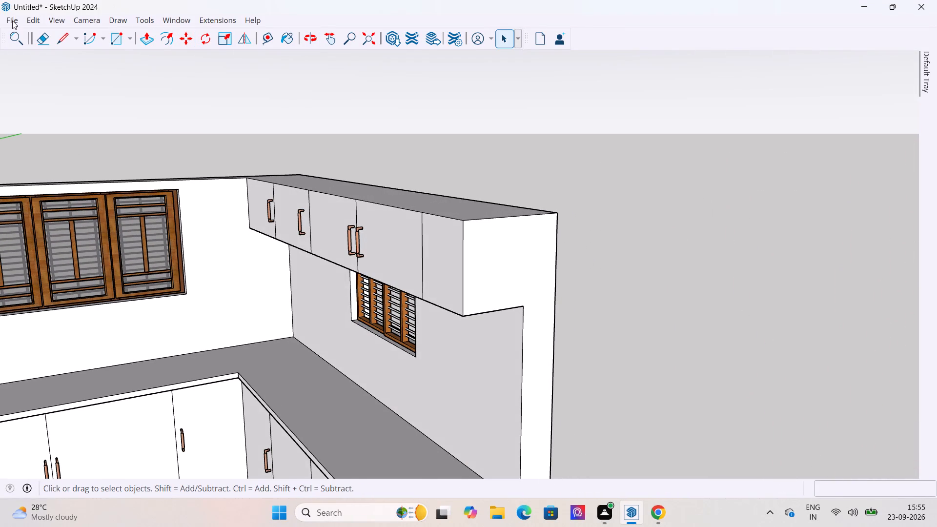
left_click(12, 18)
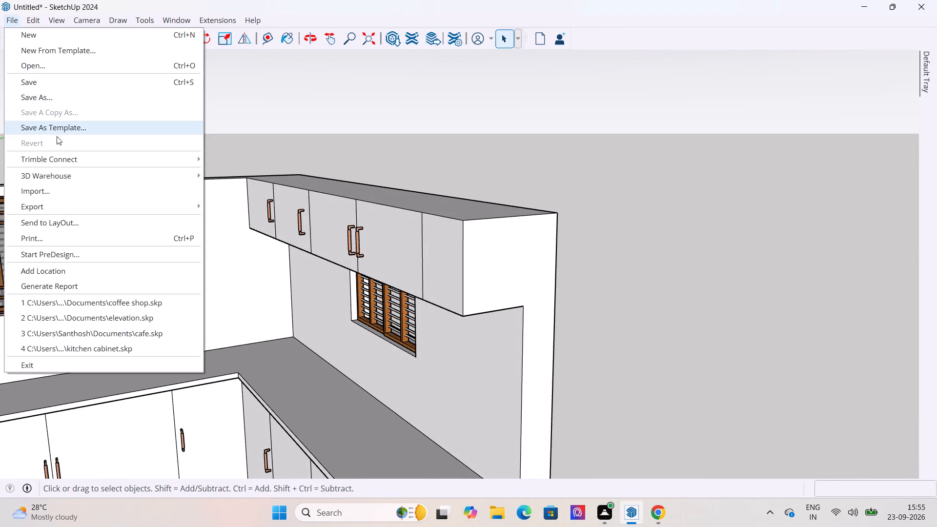
left_click(36, 21)
left_click(30, 21)
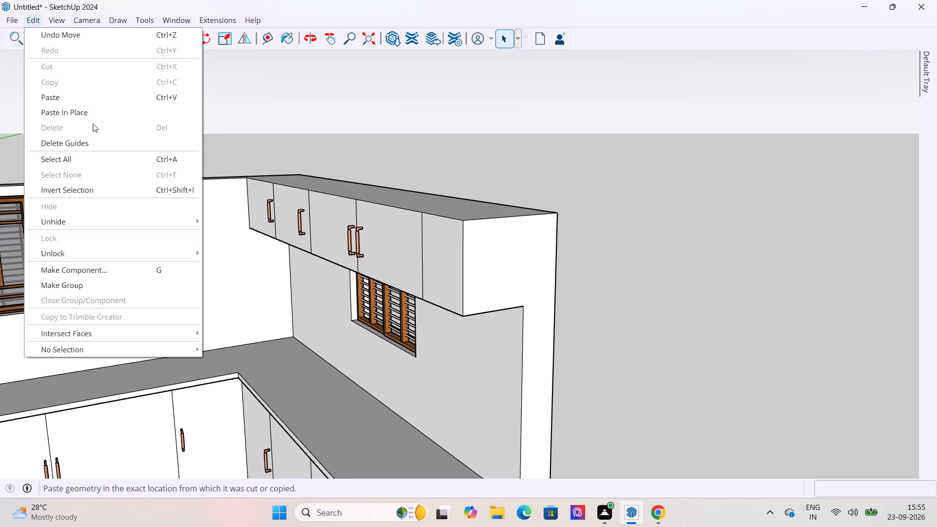
left_click(74, 102)
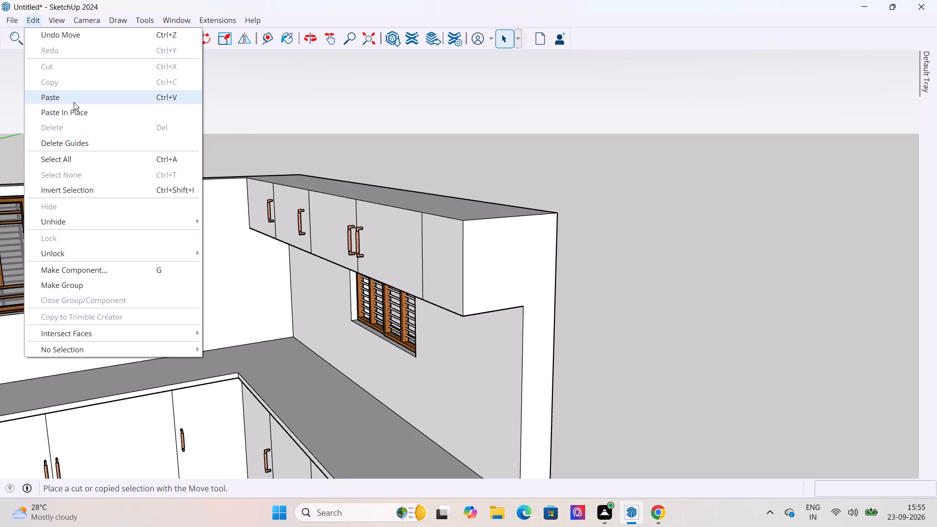
left_click(394, 271)
Move the pasted handle by its top back corner to the fourth door's joint with the end door.
scroll(400, 252, "up", 11)
left_click(398, 212)
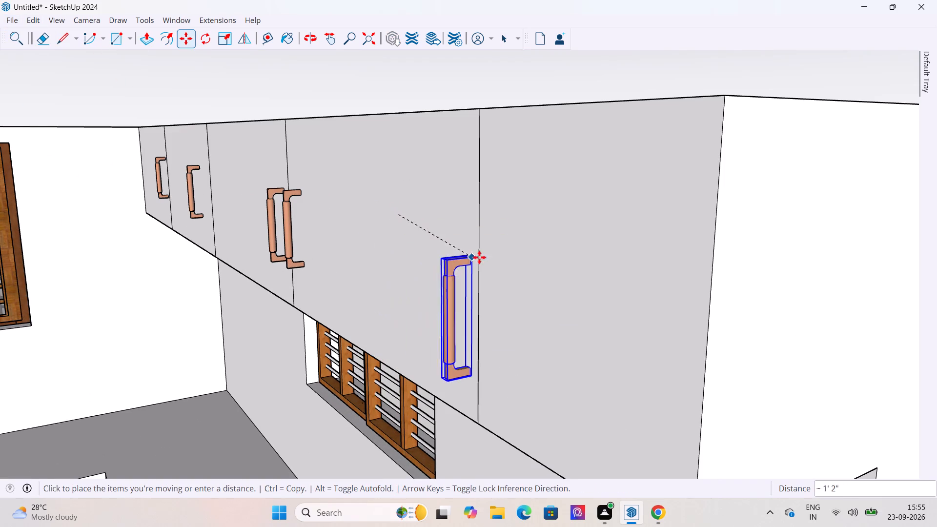
middle_click_drag(493, 233, 395, 246)
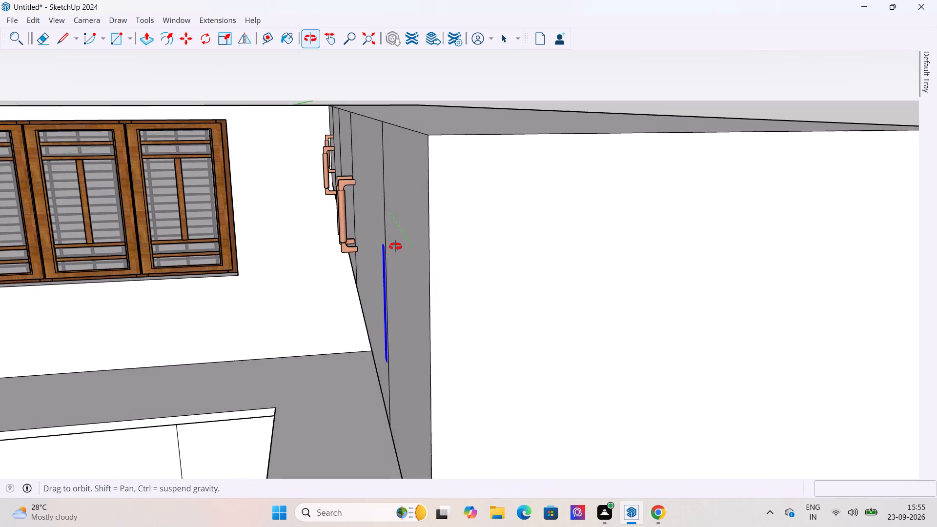
middle_click_drag(395, 246, 395, 237)
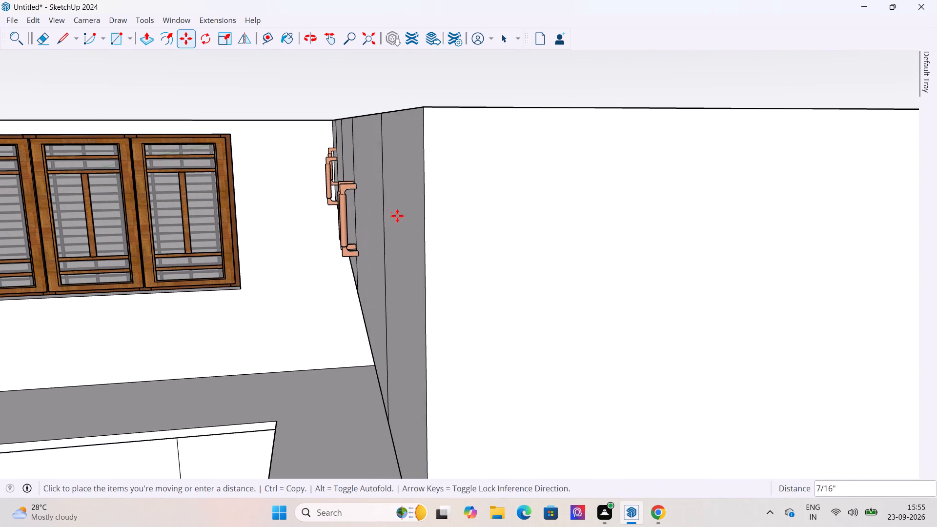
middle_click_drag(402, 218, 441, 216)
middle_click_drag(407, 218, 440, 222)
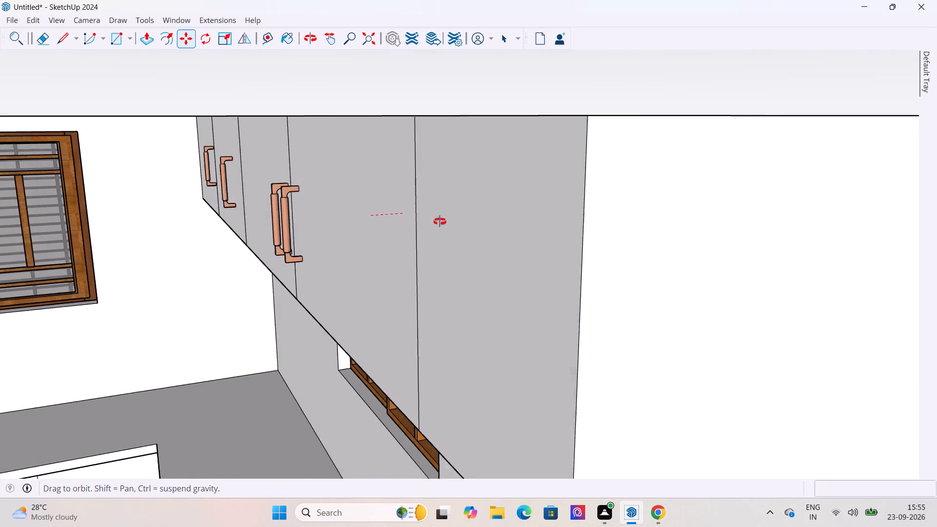
middle_click_drag(440, 222, 453, 222)
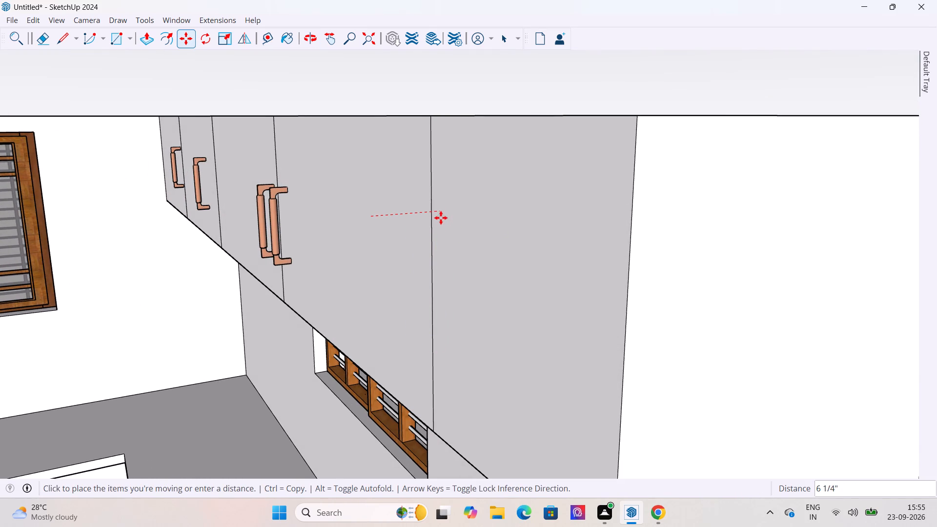
left_click(441, 222)
Nudge the handle slightly downward beside the fourth door's joint with the end door and clear the selection.
middle_click_drag(387, 252, 572, 247)
scroll(652, 234, "up", 5)
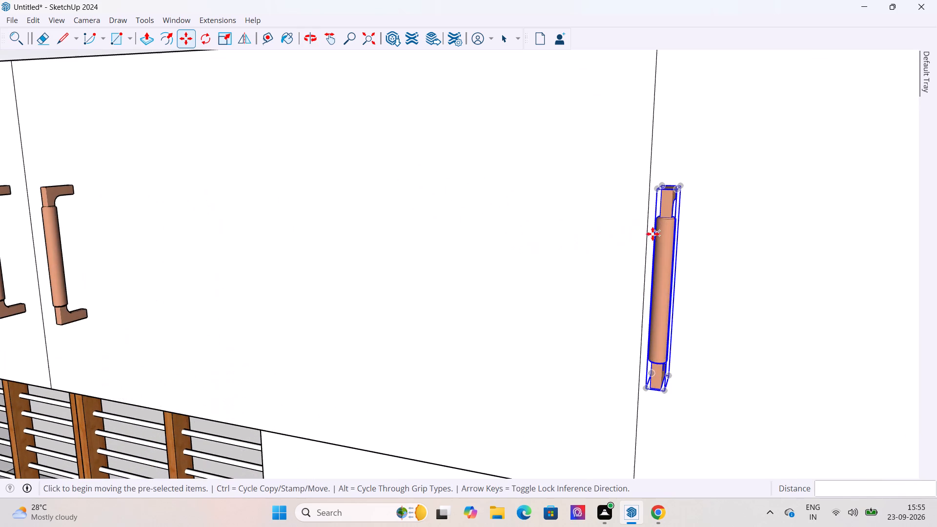
left_click_drag(657, 236, 665, 248)
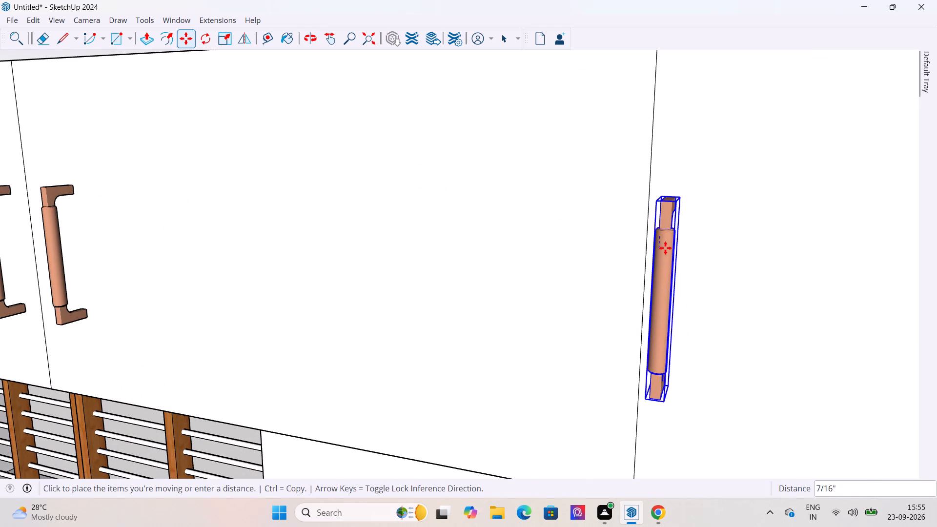
left_click_drag(665, 248, 671, 250)
left_click(503, 40)
scroll(433, 169, "down", 5)
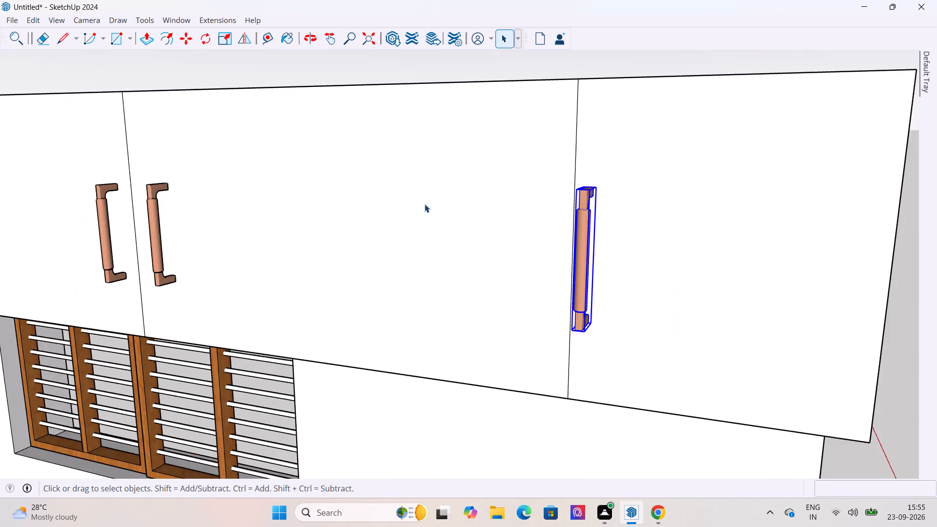
scroll(425, 204, "down", 8)
left_click(714, 211)
Inspect the handles fitted on the wall and base cabinets and the spare handle set outside the kitchen.
scroll(672, 230, "down", 6)
middle_click_drag(661, 243, 515, 251)
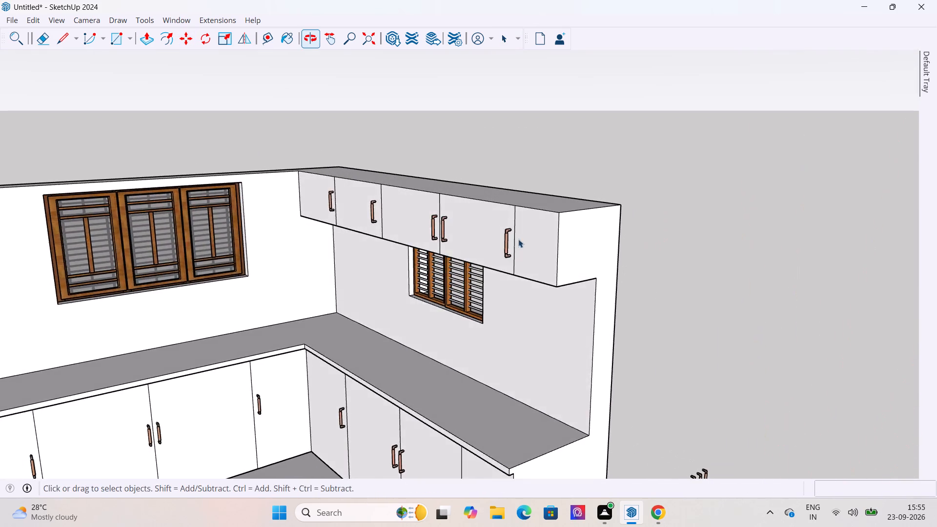
scroll(547, 224, "down", 6)
middle_click_drag(605, 267, 553, 269)
scroll(689, 395, "up", 6)
scroll(613, 305, "up", 4)
scroll(609, 278, "down", 7)
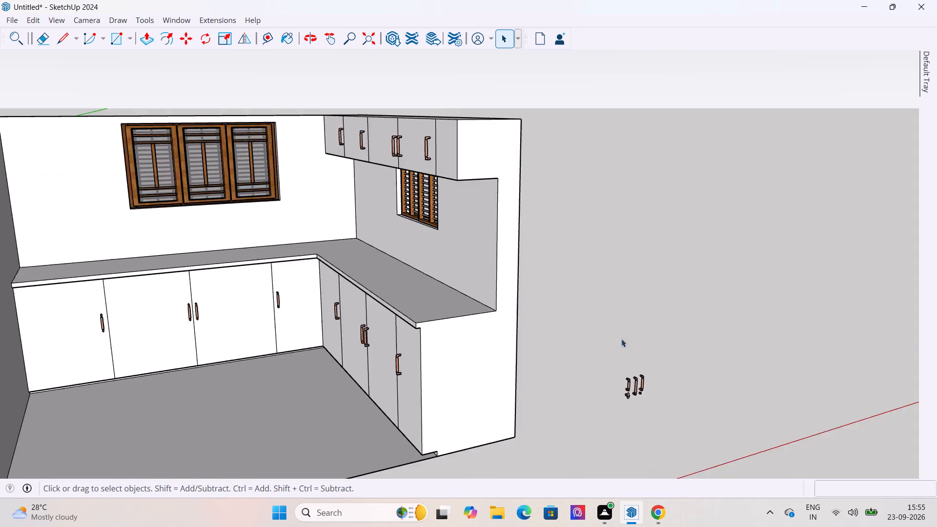
scroll(648, 368, "up", 7)
scroll(506, 0, "down", 18)
scroll(602, 244, "up", 14)
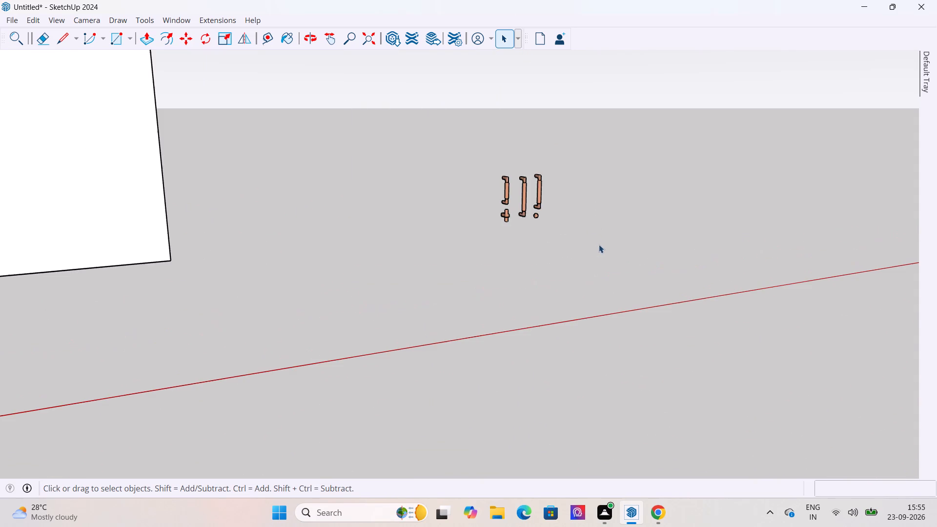
left_click_drag(586, 243, 466, 150)
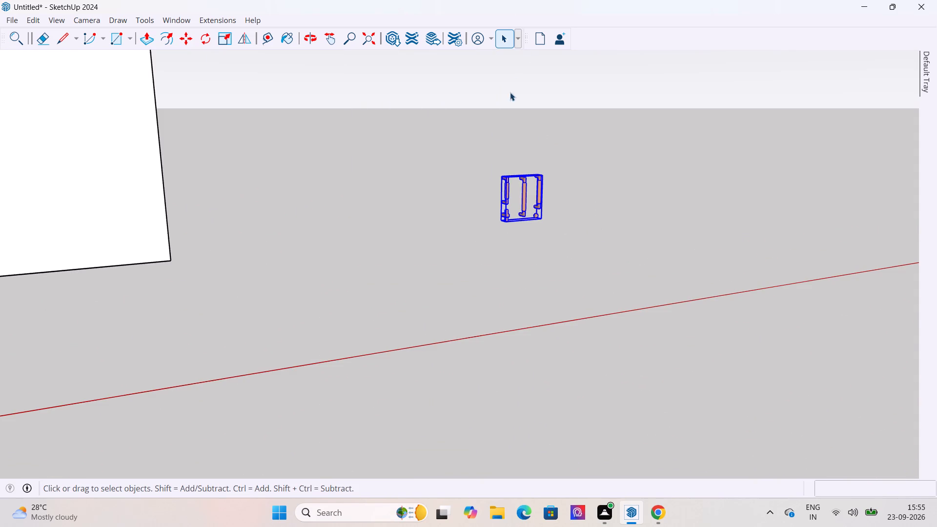
left_click(428, 146)
scroll(529, 150, "down", 13)
scroll(254, 262, "down", 6)
scroll(121, 123, "up", 5)
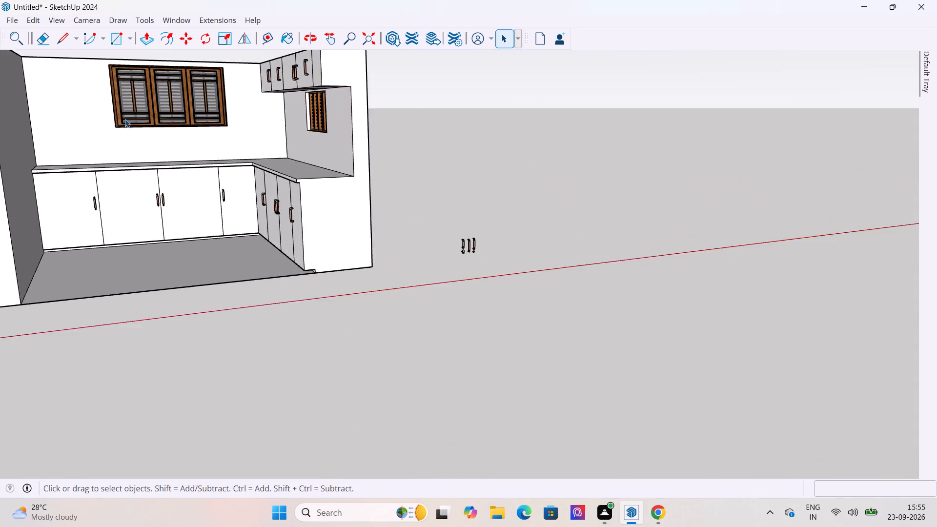
scroll(125, 119, "up", 12)
scroll(149, 102, "down", 7)
middle_click_drag(141, 116, 234, 158)
scroll(170, 126, "up", 13)
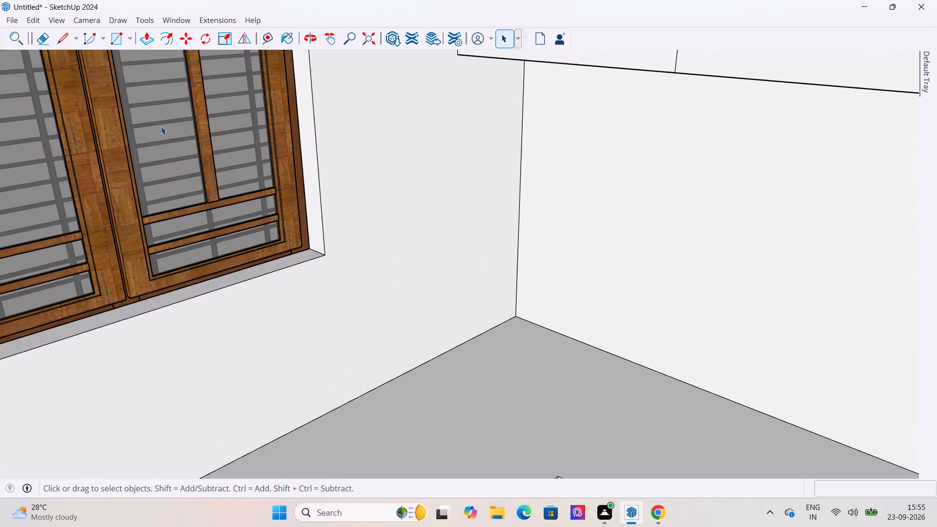
Delete the spare handle set standing on the ground outside the kitchen.
scroll(161, 126, "down", 20)
scroll(161, 126, "down", 2)
scroll(452, 264, "up", 6)
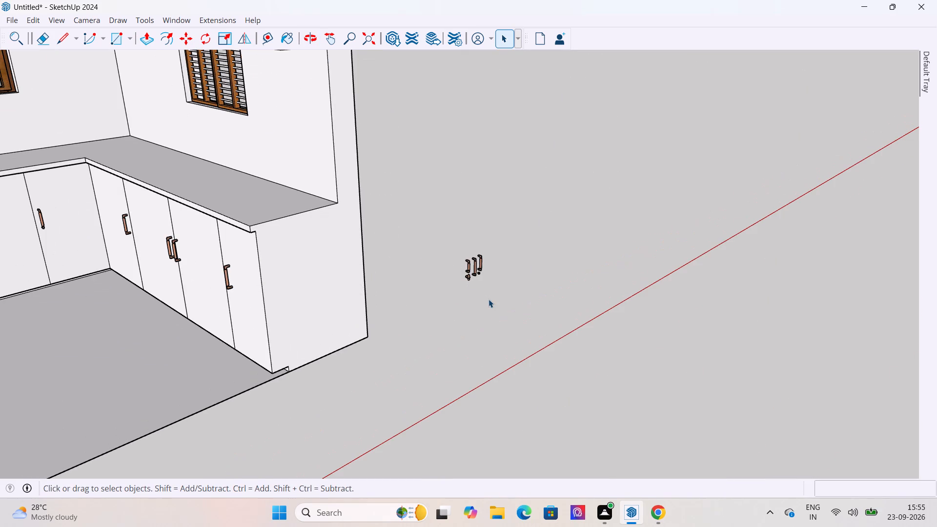
left_click_drag(489, 299, 447, 241)
left_click(28, 17)
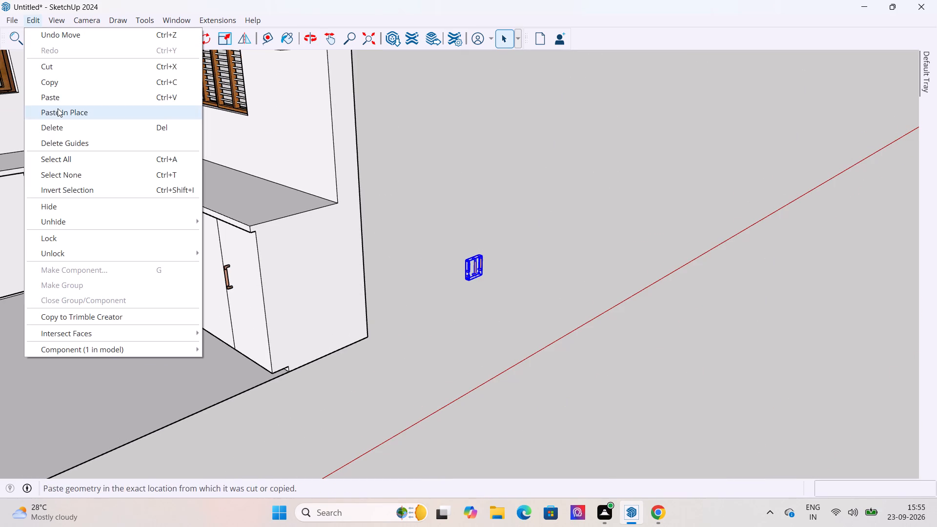
left_click(60, 124)
Place a horizontal guide about 1' 3 7/16" above the countertop's back edge on the wall below the louvred window.
scroll(456, 110, "down", 13)
middle_click_drag(532, 142, 430, 116)
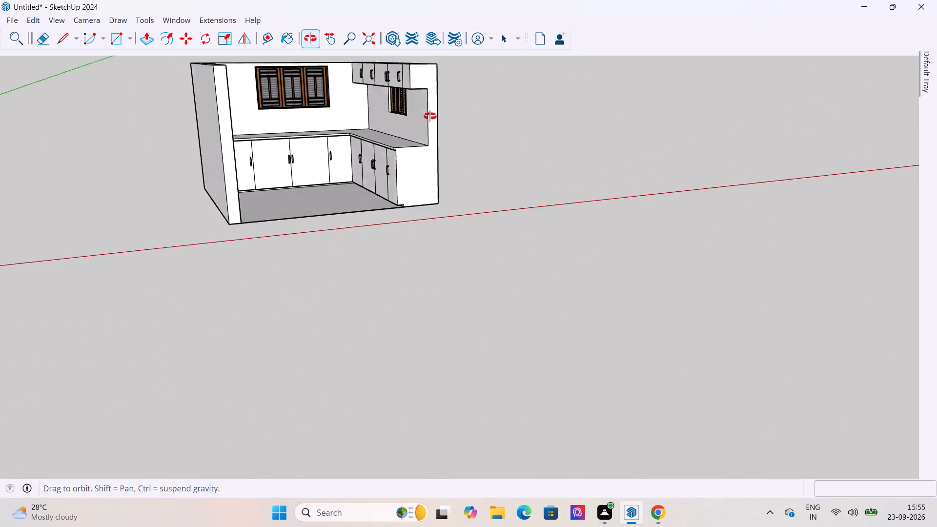
middle_click_drag(430, 116, 565, 111)
scroll(333, 129, "up", 6)
scroll(294, 131, "down", 6)
middle_click_drag(289, 127, 414, 142)
scroll(440, 144, "up", 4)
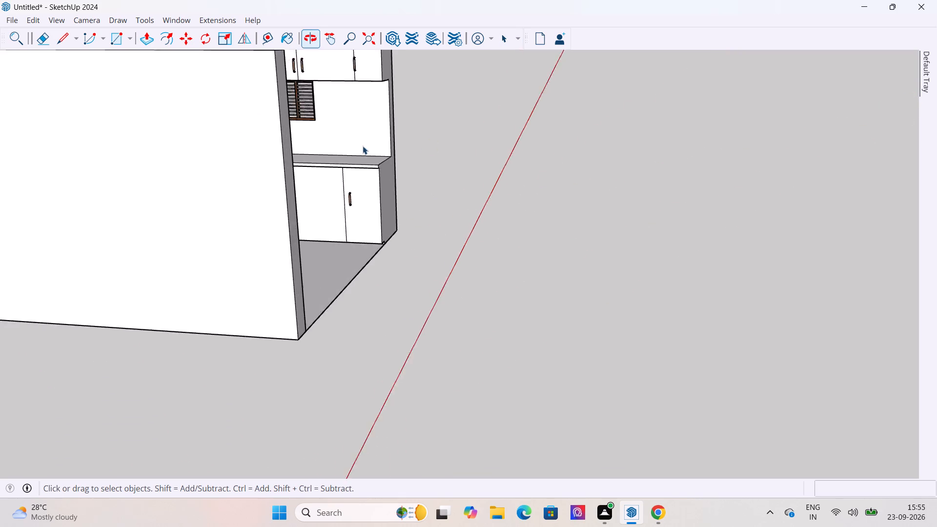
scroll(363, 146, "up", 5)
scroll(315, 149, "down", 7)
middle_click_drag(382, 139, 296, 118)
scroll(298, 118, "up", 8)
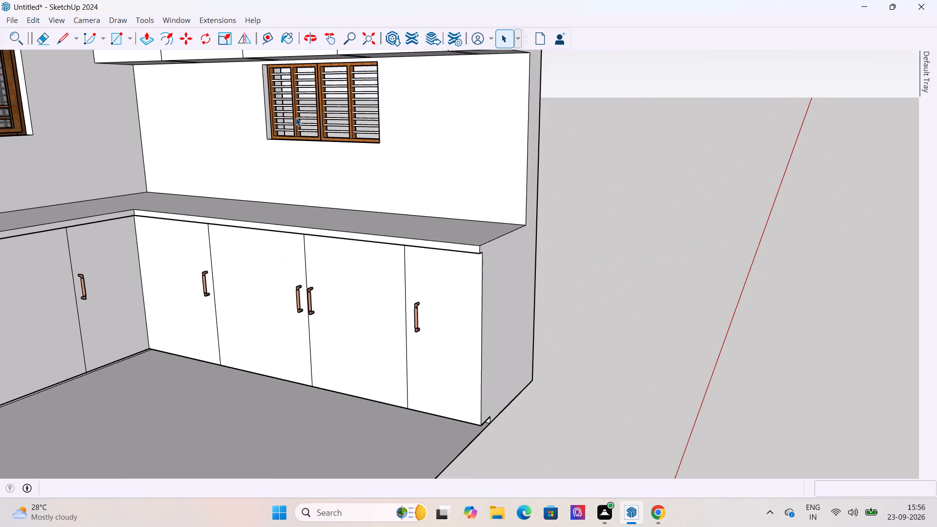
key("t")
left_click(349, 209)
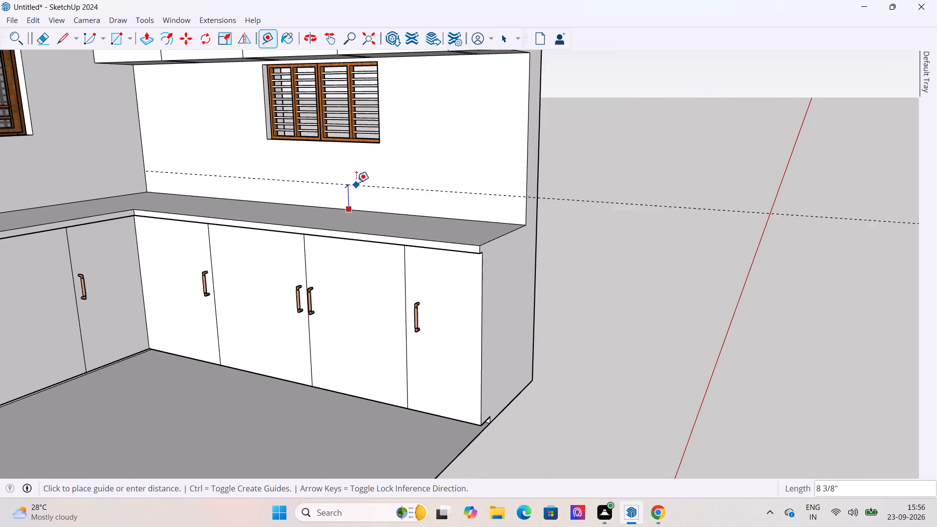
left_click(362, 164)
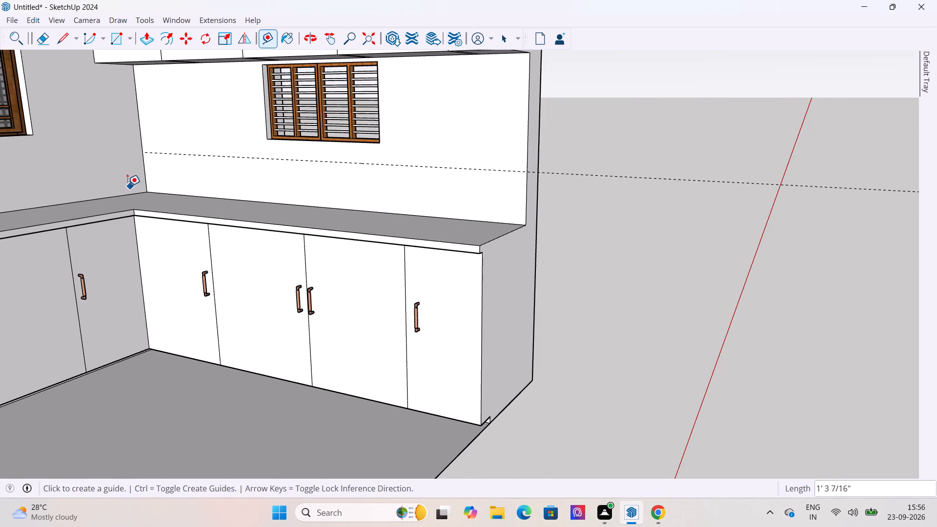
Place a second horizontal guide about 1' 3 7/16" above the countertop on the adjoining wall with the three-panel window.
left_click(127, 193)
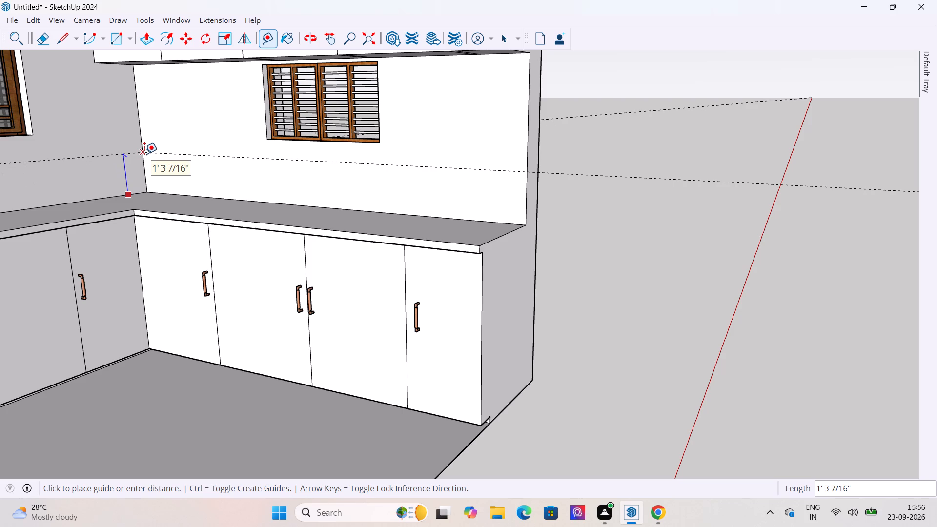
left_click(144, 154)
left_click(497, 35)
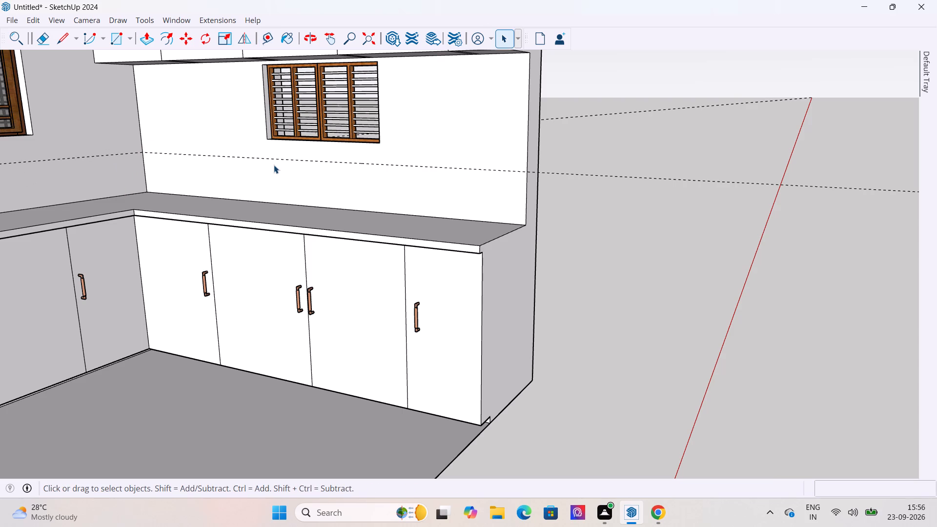
Draw a line about 13' long along the guide from the wall corner across the wall below the louvred window.
key("l")
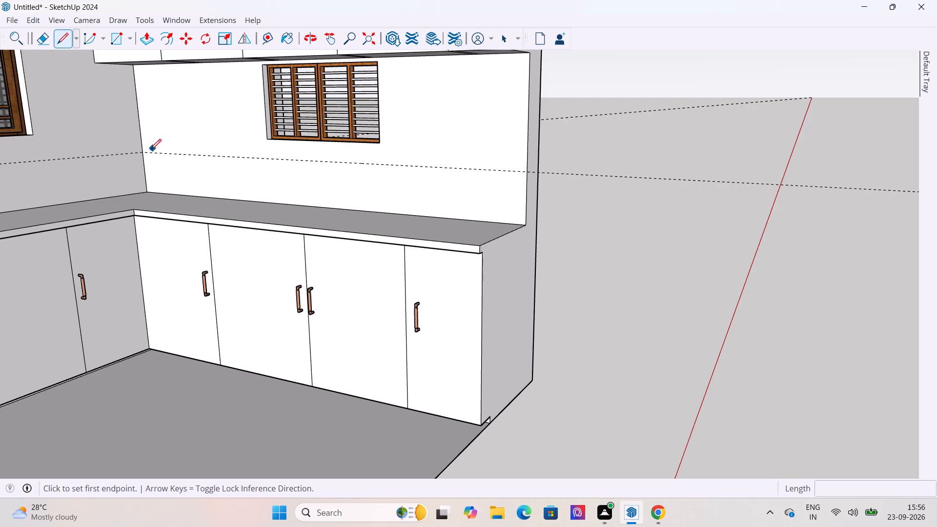
left_click_drag(140, 154, 146, 154)
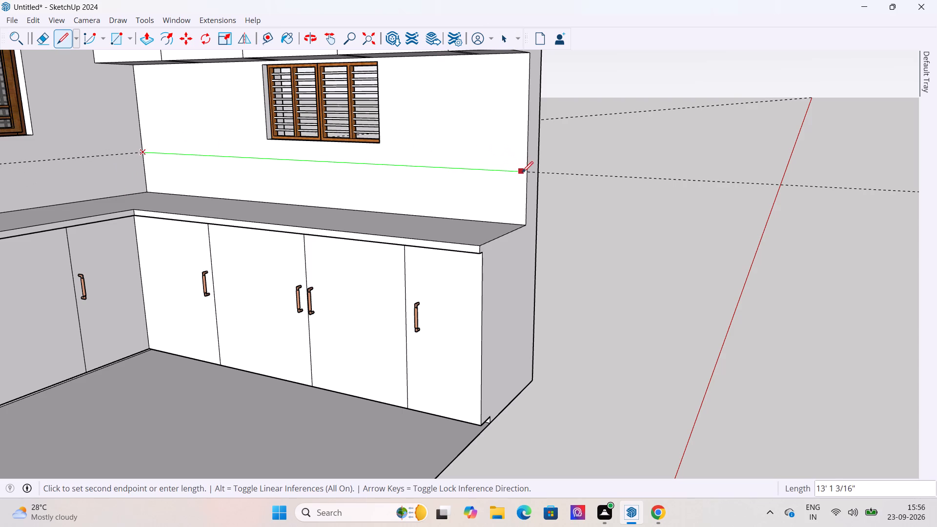
left_click(526, 172)
scroll(293, 235, "down", 6)
scroll(250, 212, "up", 5)
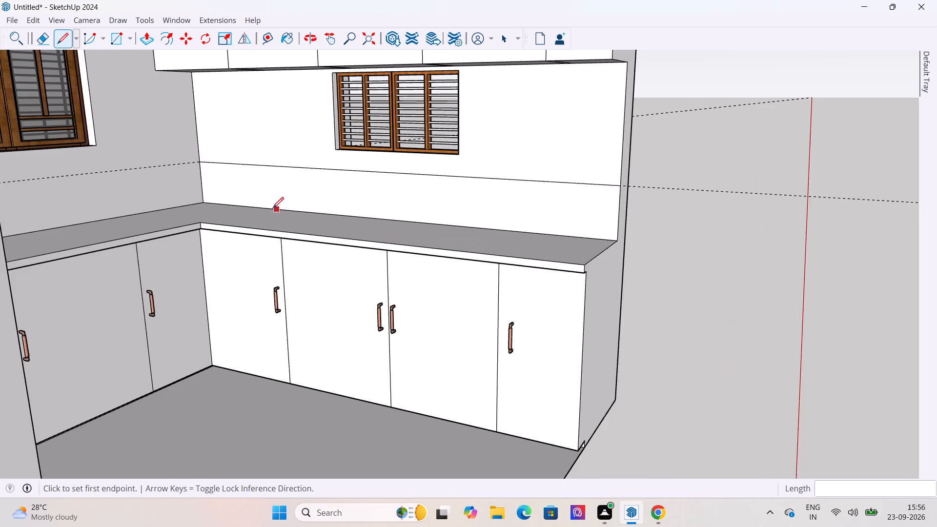
Draw a line along the other guide from the wall corner to the far end of the three-panel window's wall.
middle_click_drag(263, 208, 187, 203)
left_click_drag(270, 162, 272, 178)
scroll(156, 324, "down", 6)
middle_click_drag(368, 183, 299, 200)
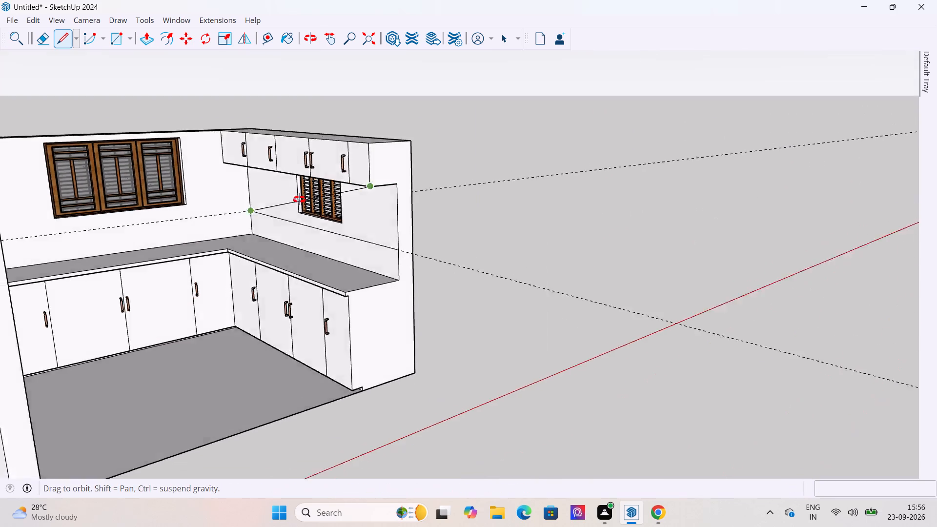
middle_click_drag(299, 200, 178, 214)
scroll(180, 215, "up", 9)
left_click(122, 162)
scroll(219, 229, "down", 7)
Delete all the guides from the model.
left_click(35, 15)
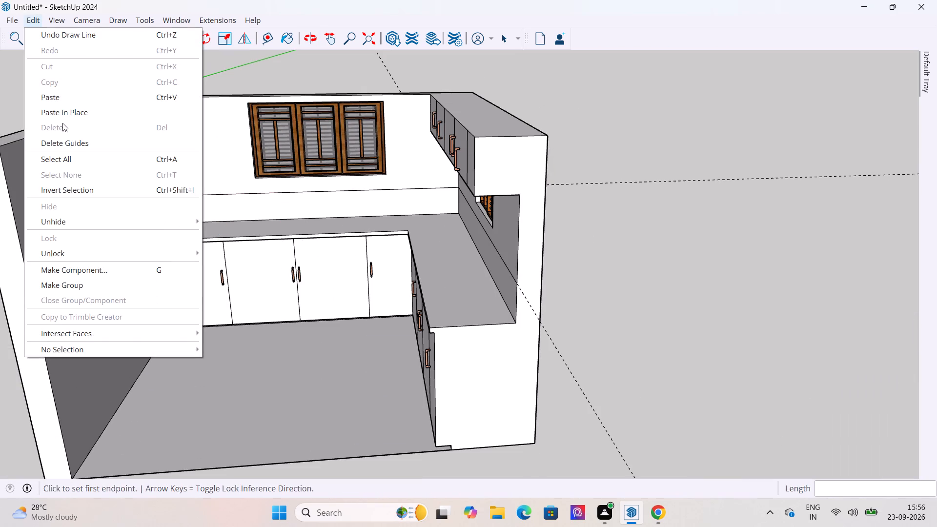
left_click(71, 142)
left_click(502, 38)
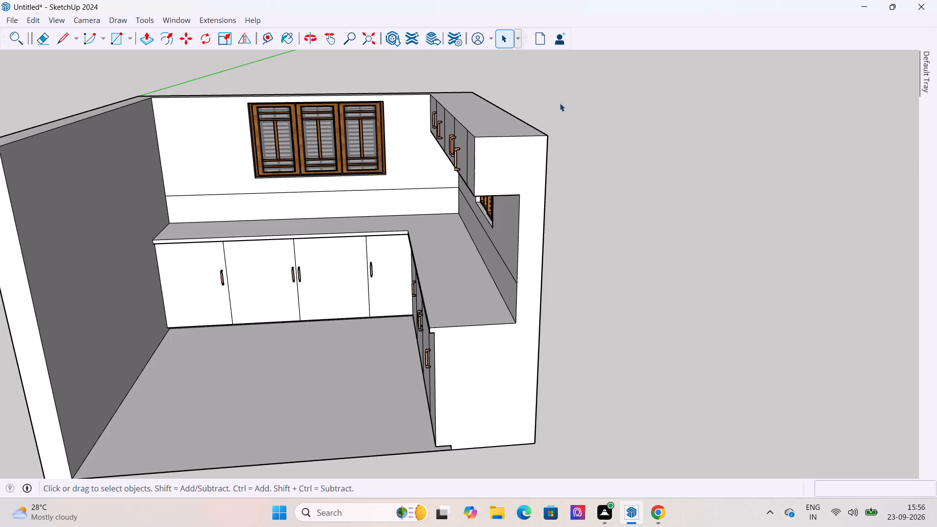
left_click(560, 103)
Examine the kitchen from several sides, checking the cabinets, handles and the new lines above the countertop.
scroll(563, 115, "down", 6)
middle_click_drag(435, 227, 340, 197)
scroll(334, 195, "up", 2)
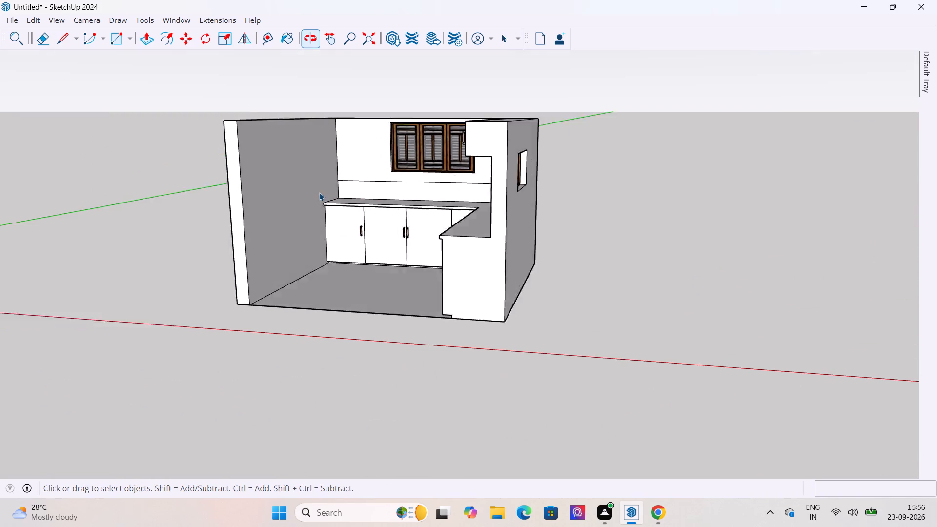
scroll(319, 192, "up", 3)
scroll(305, 193, "down", 11)
middle_click_drag(361, 226, 559, 192)
scroll(532, 192, "up", 9)
scroll(381, 205, "down", 6)
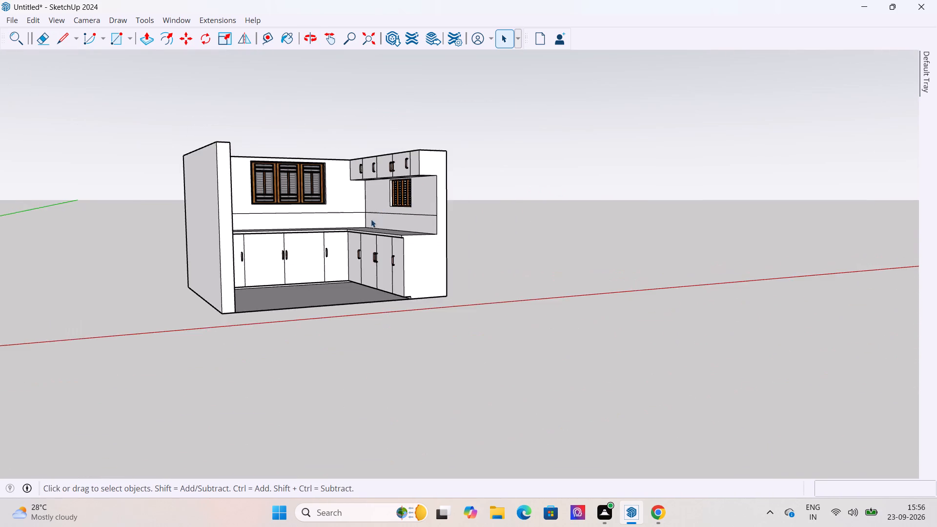
middle_click_drag(377, 256, 375, 272)
scroll(390, 279, "up", 7)
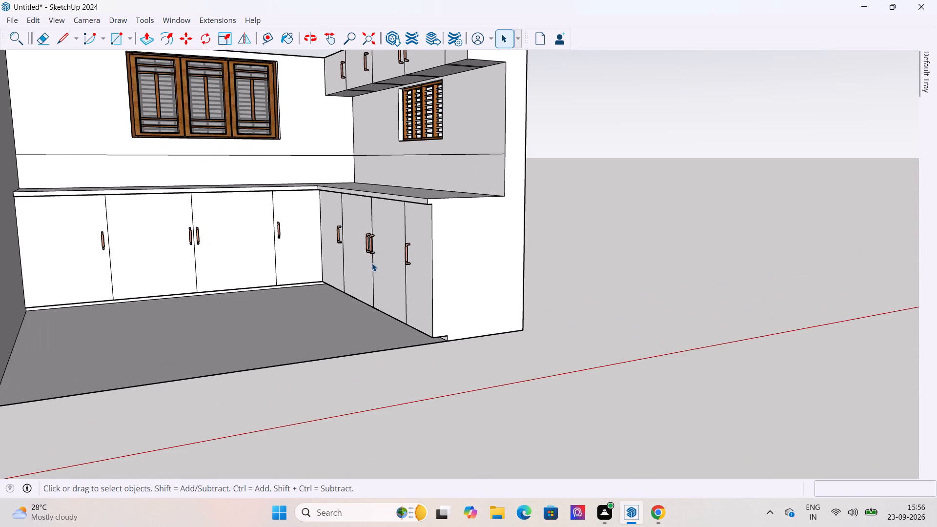
scroll(379, 261, "up", 2)
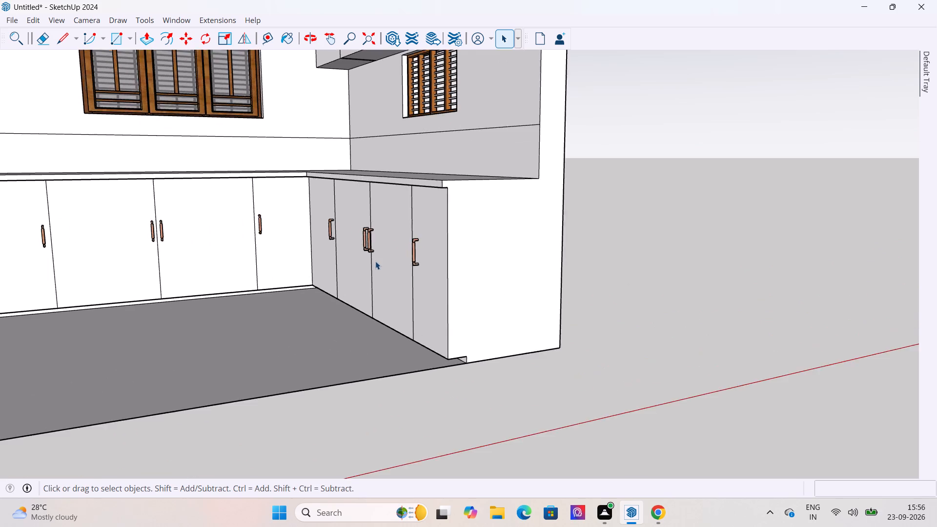
scroll(356, 266, "down", 6)
scroll(361, 179, "down", 3)
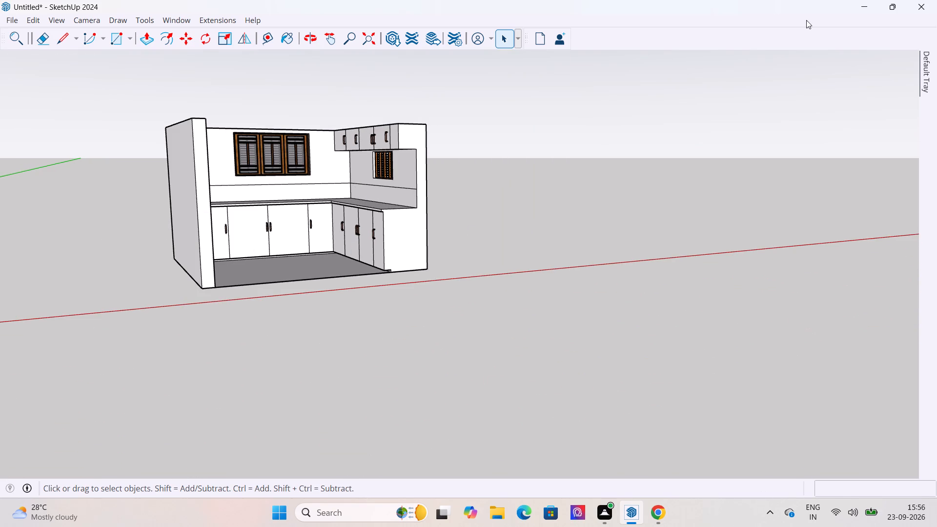
scroll(492, 180, "up", 4)
scroll(223, 339, "down", 4)
scroll(172, 252, "up", 5)
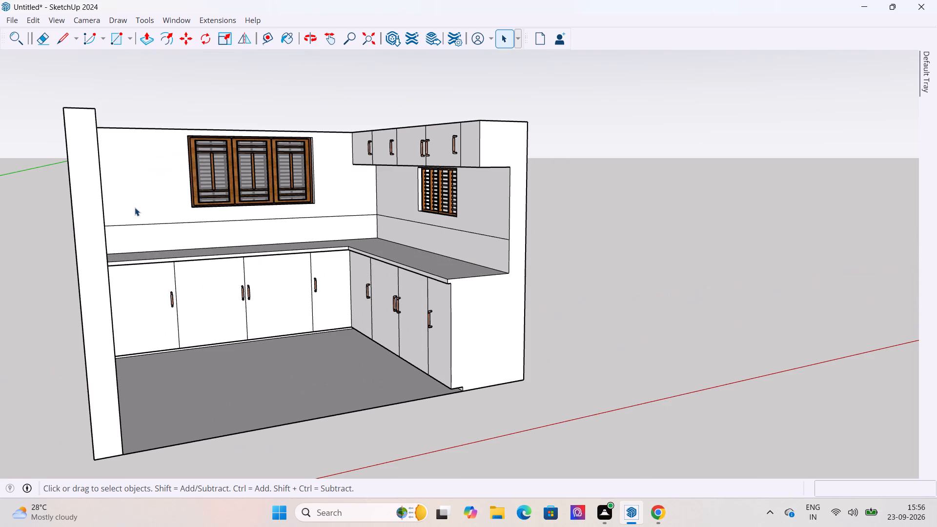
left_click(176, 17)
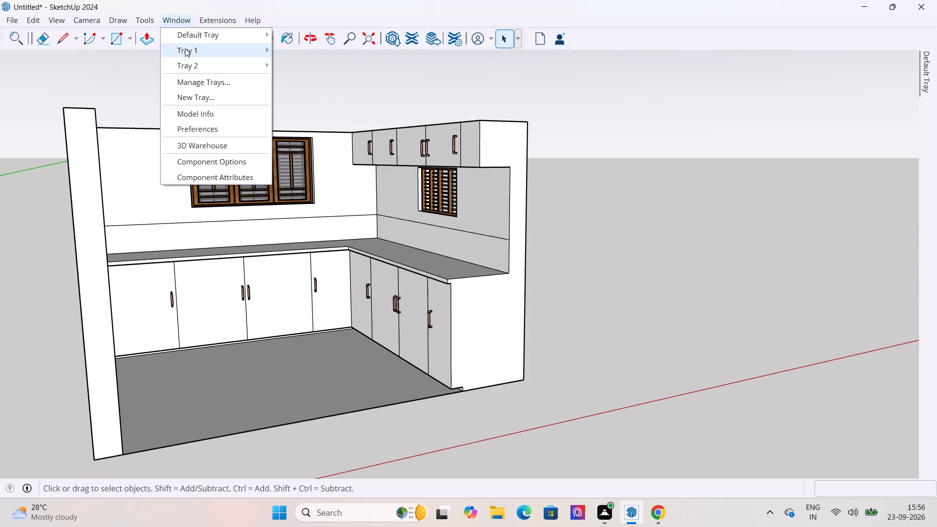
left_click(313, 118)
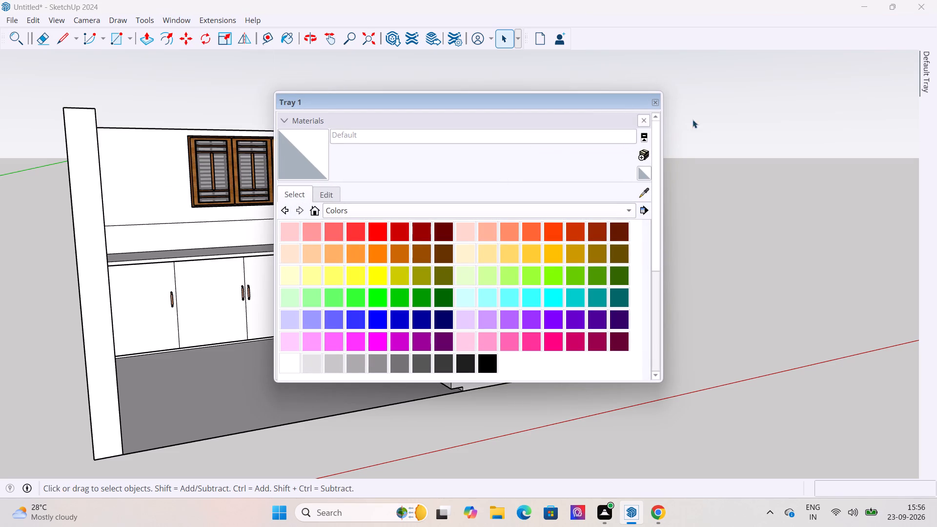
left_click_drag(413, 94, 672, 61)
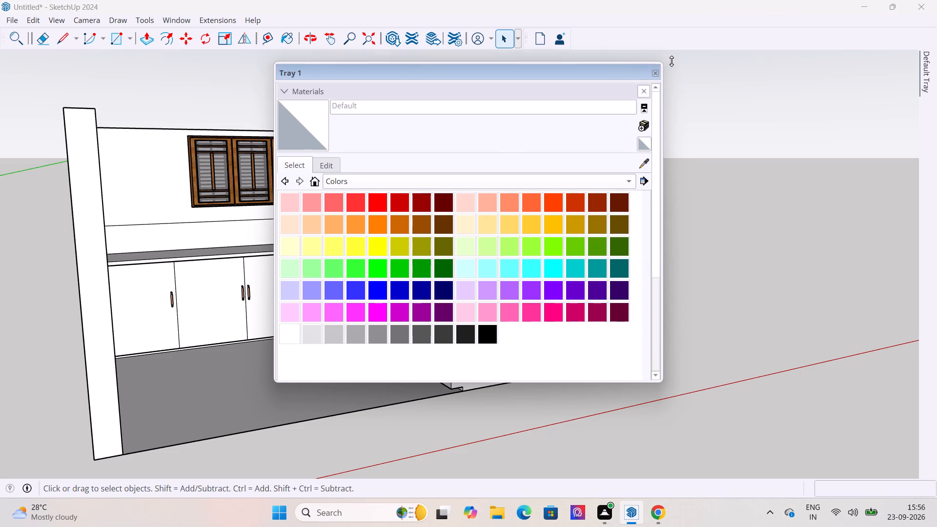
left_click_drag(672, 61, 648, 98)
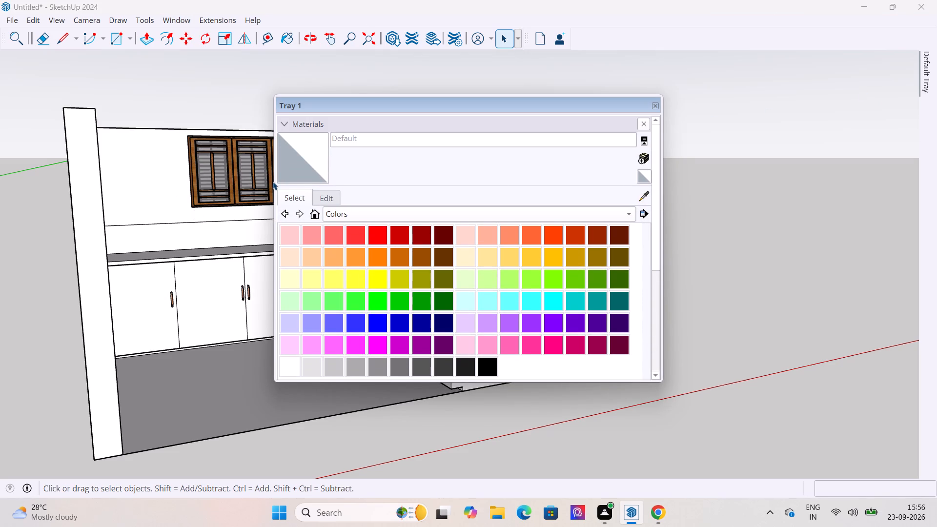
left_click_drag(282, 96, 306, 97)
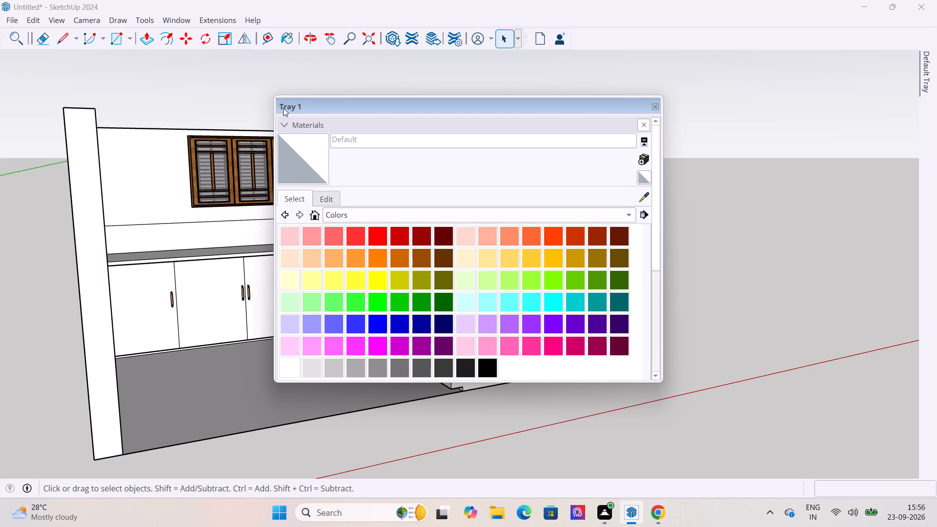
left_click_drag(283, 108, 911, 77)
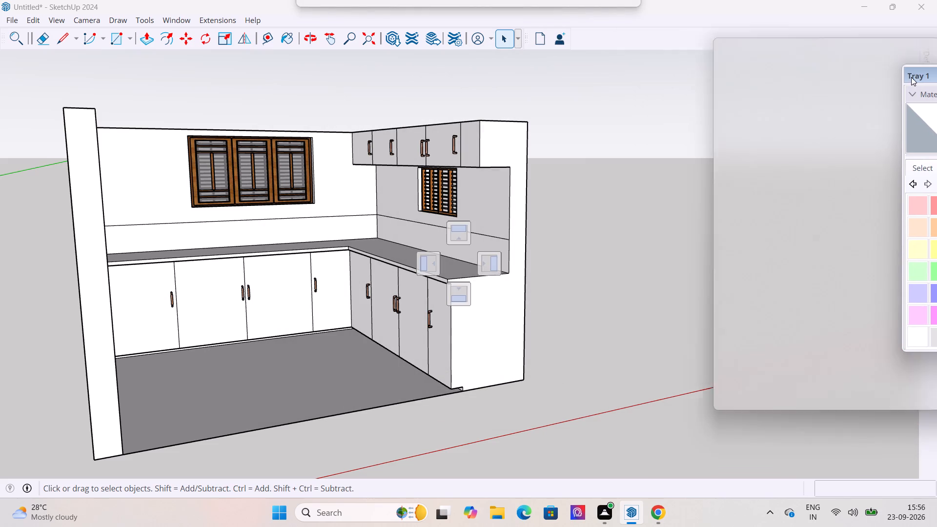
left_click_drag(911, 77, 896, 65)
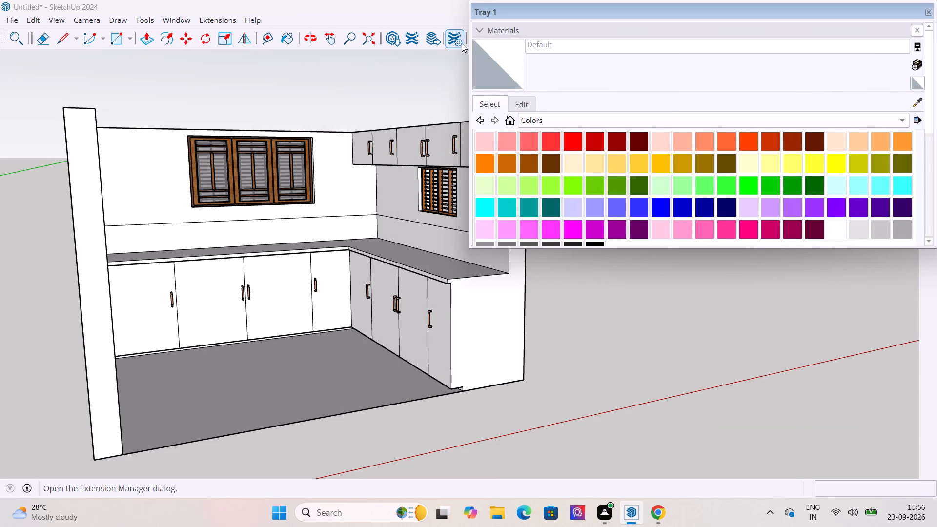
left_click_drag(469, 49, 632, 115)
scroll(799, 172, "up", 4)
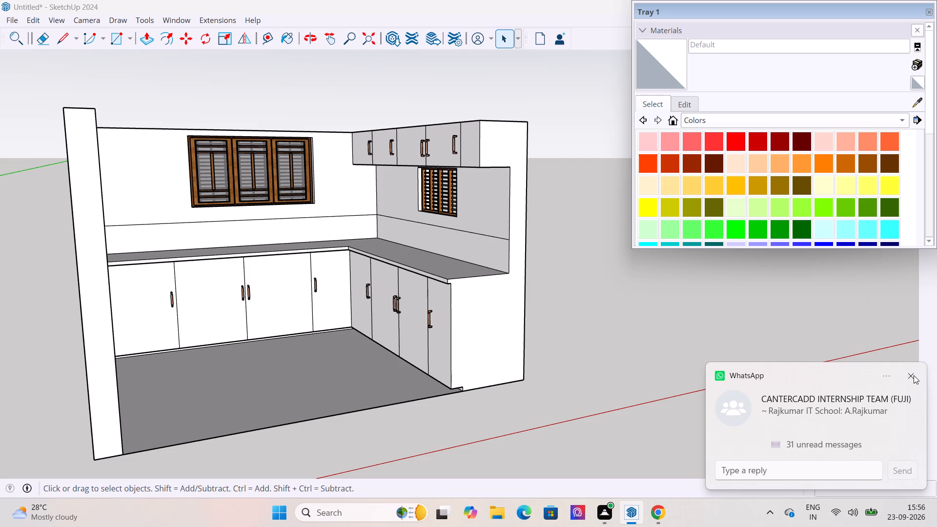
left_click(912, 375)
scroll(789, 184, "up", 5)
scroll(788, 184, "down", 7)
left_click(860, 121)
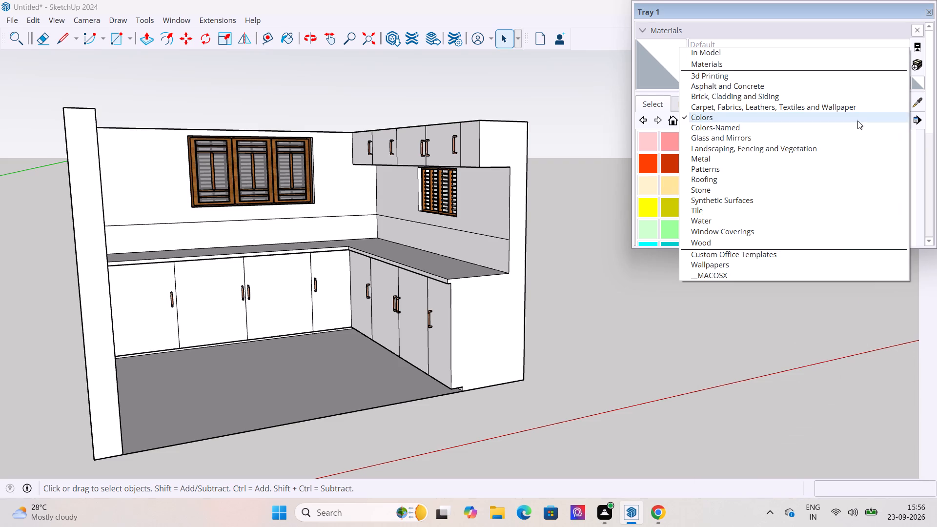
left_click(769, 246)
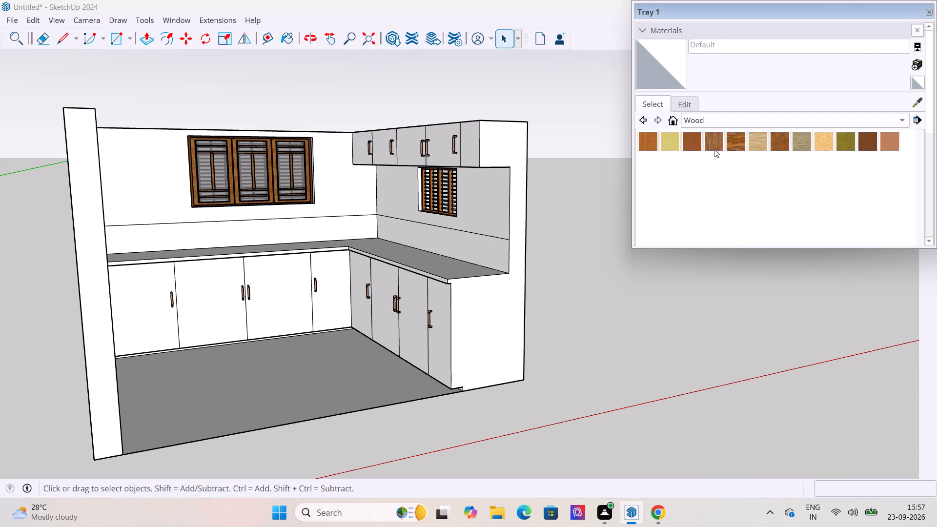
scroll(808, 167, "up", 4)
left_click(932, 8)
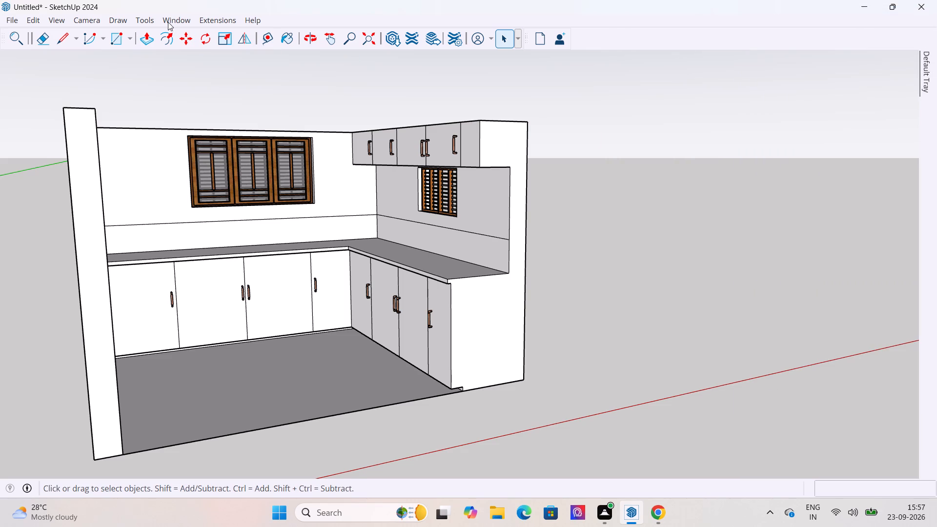
Open Tray 2 with its Wood materials docked beside the model.
left_click(168, 22)
left_click(328, 133)
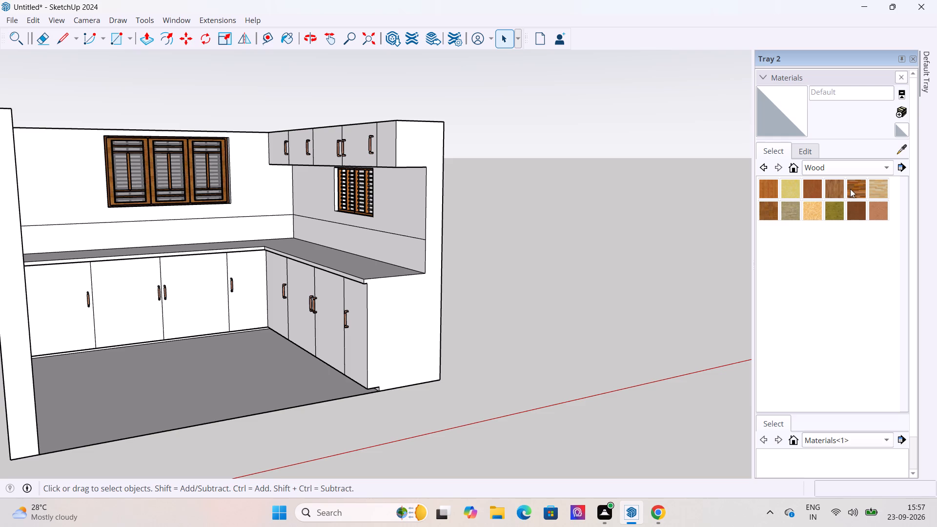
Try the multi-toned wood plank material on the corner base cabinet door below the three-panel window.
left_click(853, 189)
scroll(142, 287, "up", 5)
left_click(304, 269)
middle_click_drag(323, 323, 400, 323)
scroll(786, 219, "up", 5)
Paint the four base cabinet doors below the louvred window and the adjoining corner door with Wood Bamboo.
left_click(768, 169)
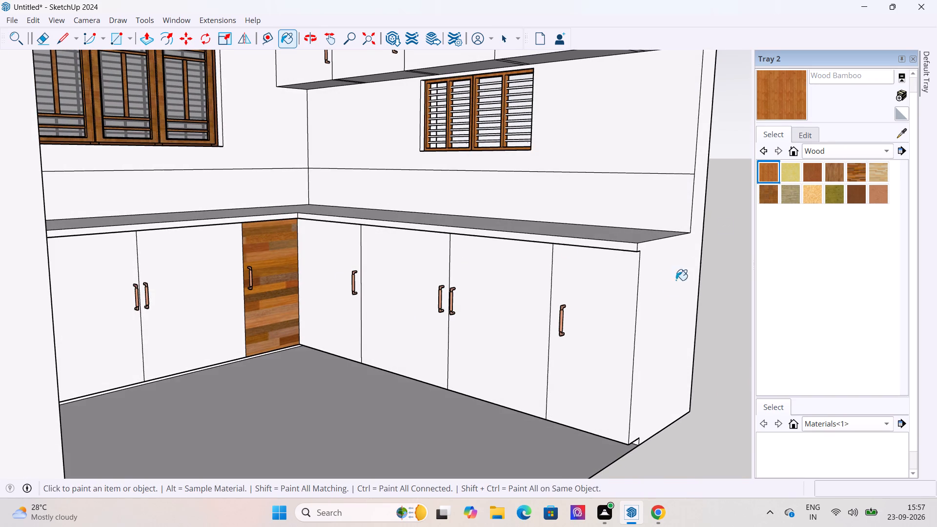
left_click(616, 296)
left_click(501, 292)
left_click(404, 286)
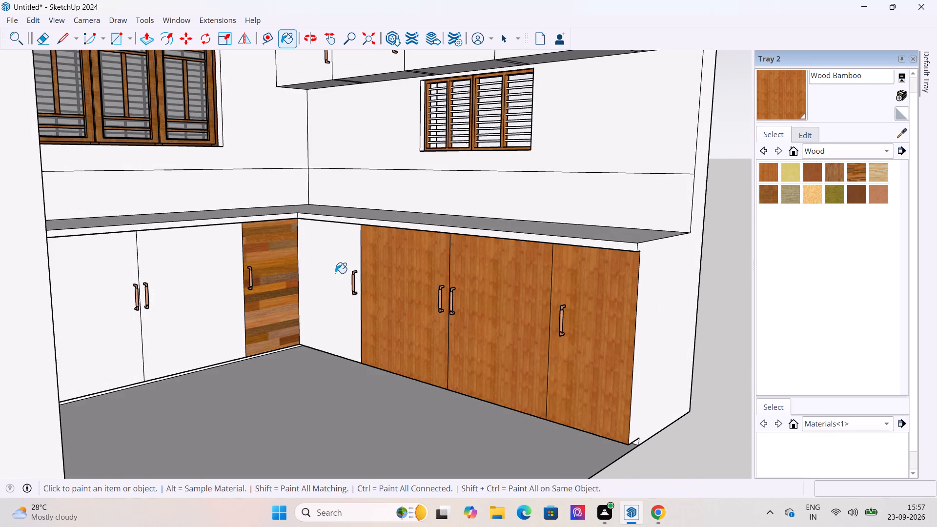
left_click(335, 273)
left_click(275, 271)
Repaint the four base doors below the louvred window and the adjoining corner door with Wood Floor Parquet.
left_click(772, 190)
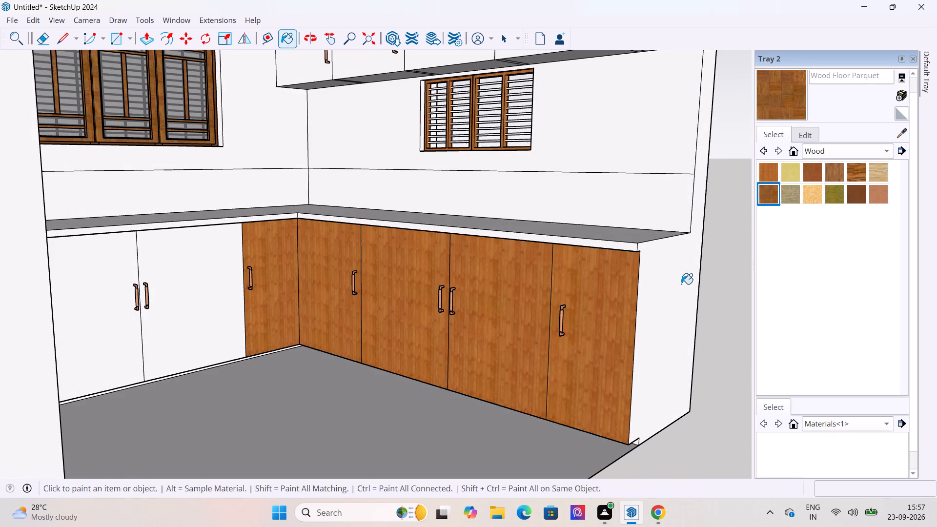
left_click(613, 297)
left_click(509, 304)
left_click(426, 282)
left_click(325, 275)
left_click(285, 275)
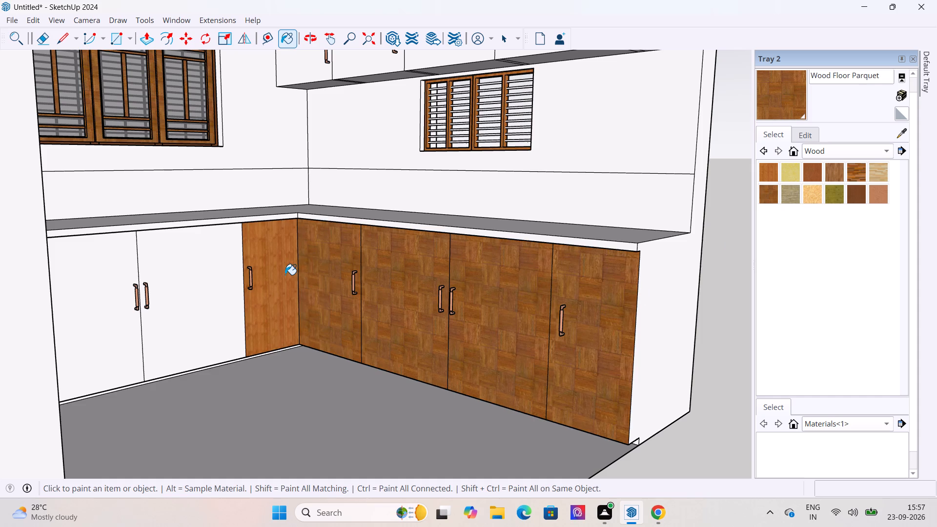
Switch to Chrome and search Google for cc0 textures in a new tab.
left_click(656, 507)
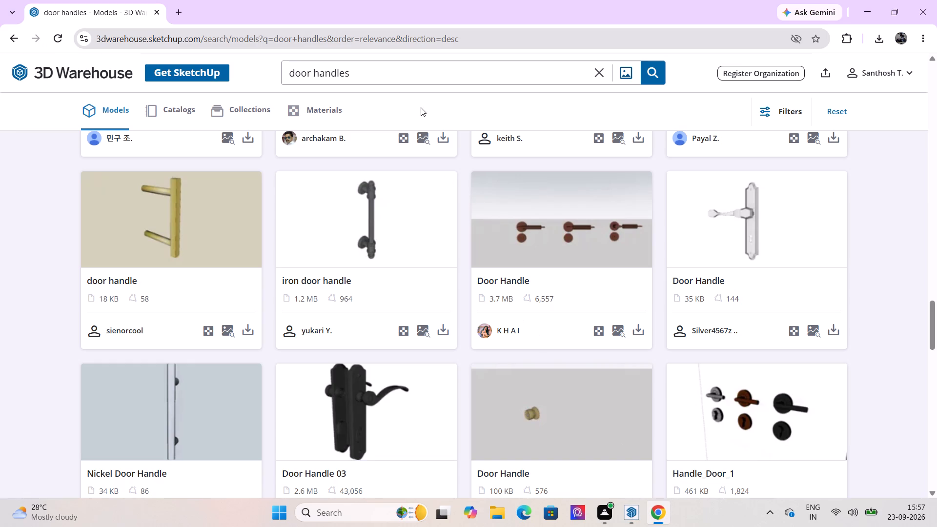
left_click(598, 72)
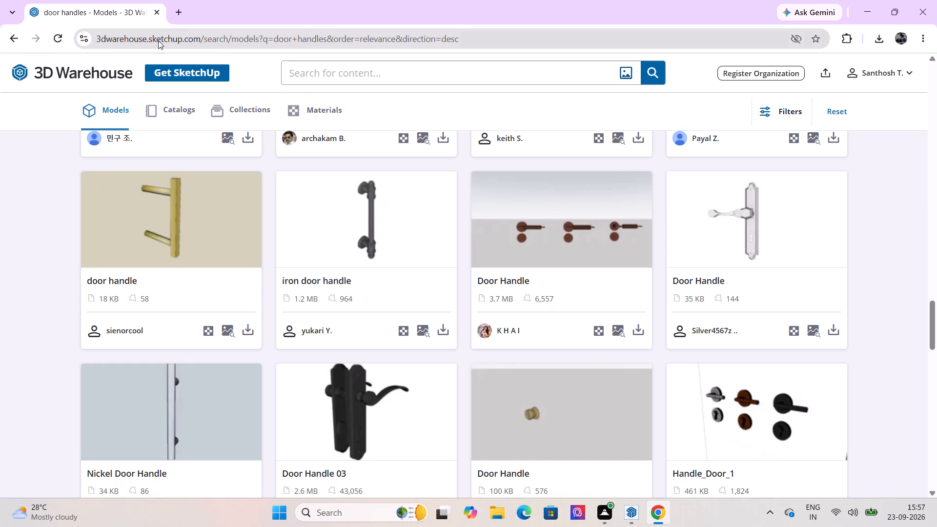
left_click(182, 4)
left_click(346, 253)
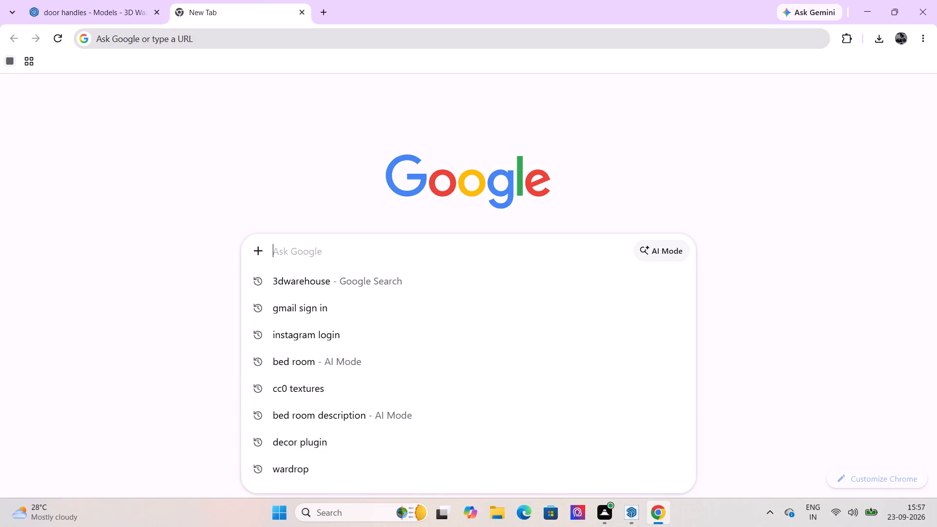
scroll(337, 404, "down", 2)
left_click(336, 388)
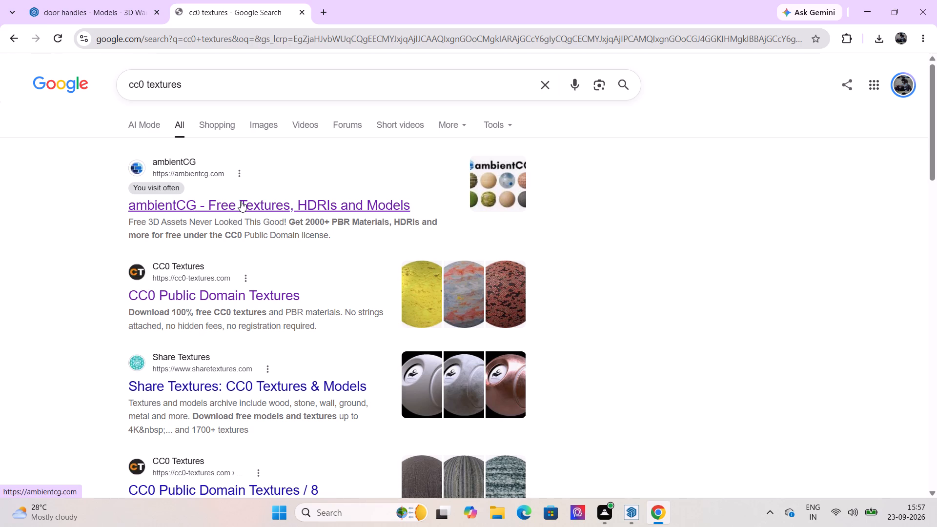
Open the CC0 Public Domain Textures site from the search results and search its library for wood.
left_click(241, 201)
left_click(288, 297)
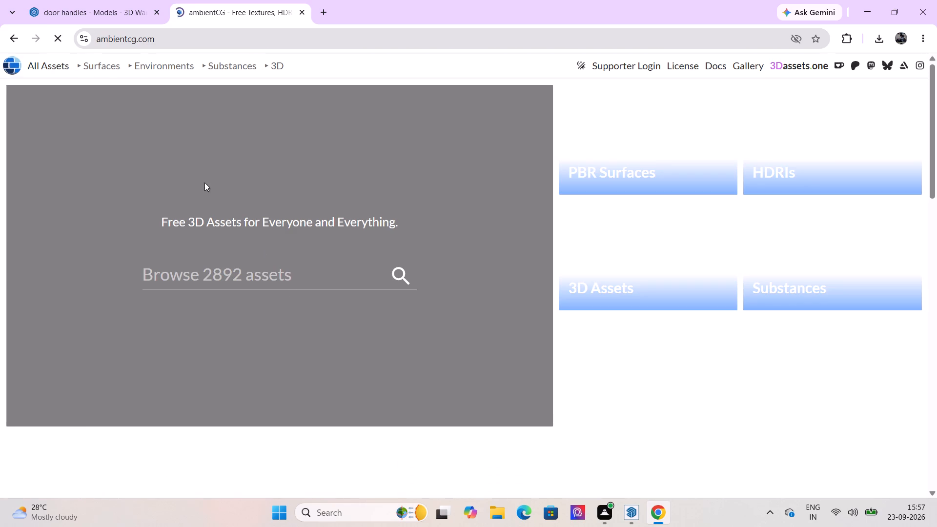
left_click(8, 35)
left_click(147, 297)
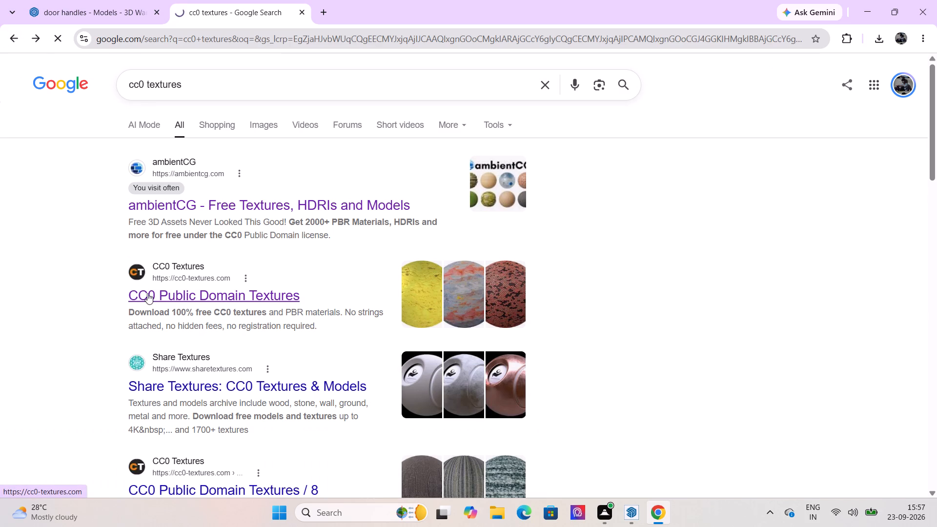
left_click(149, 290)
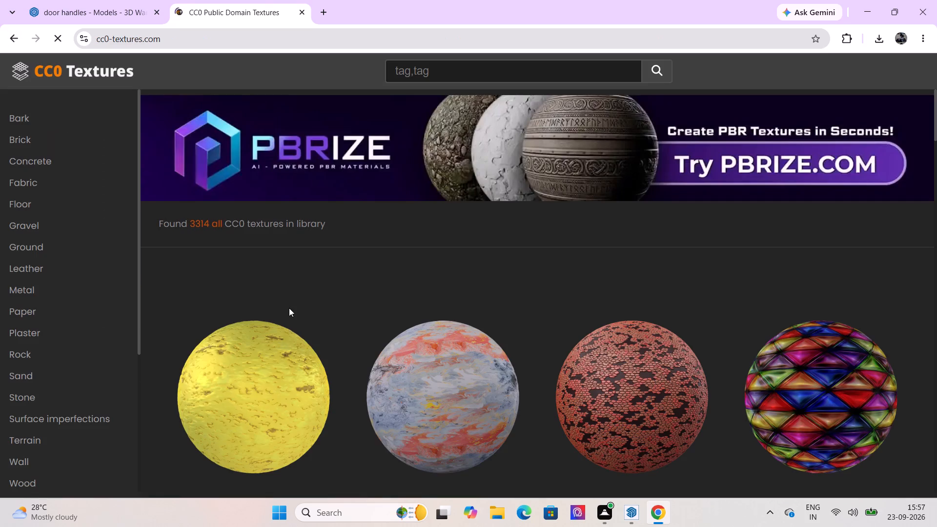
scroll(505, 394, "down", 4)
scroll(481, 385, "up", 4)
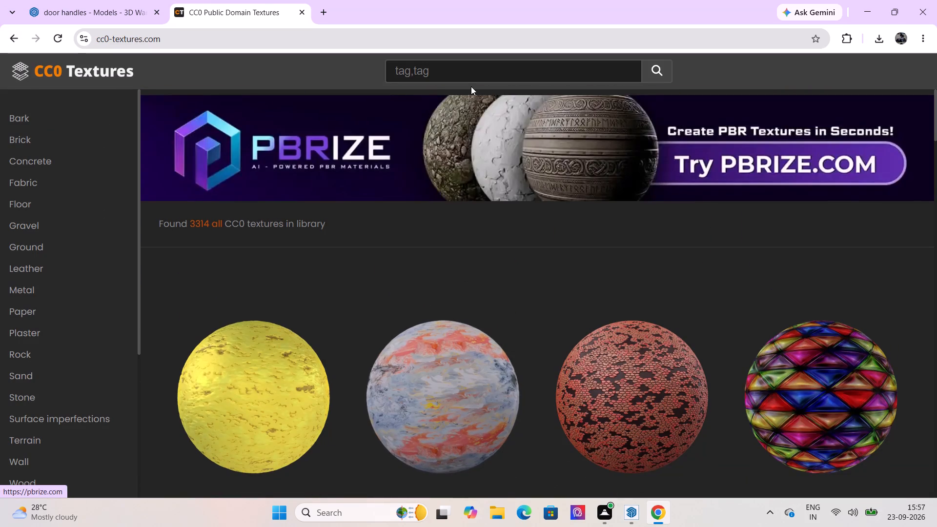
left_click(470, 75)
type("wood")
key("Return")
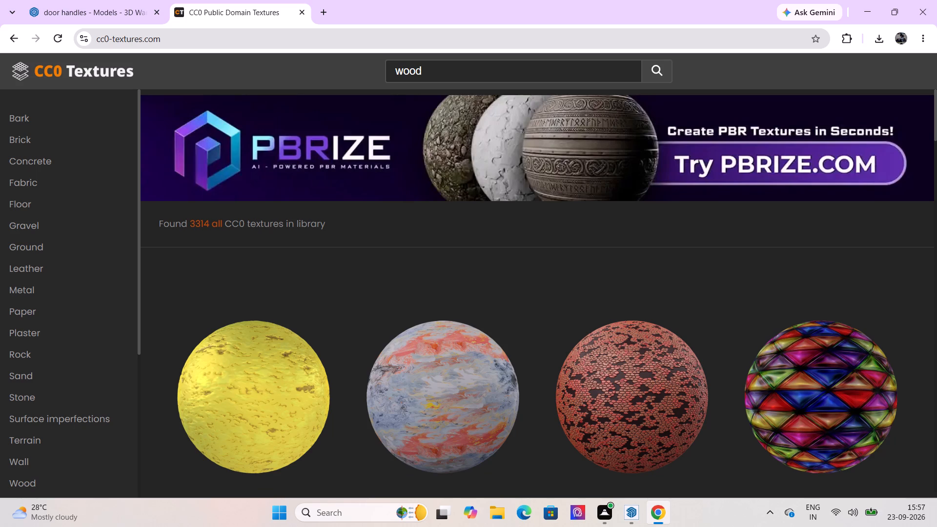
Pick the reddish-brown Anzem wood texture by Share Textures from the wood results and download its 4K ZIP.
scroll(460, 220, "down", 12)
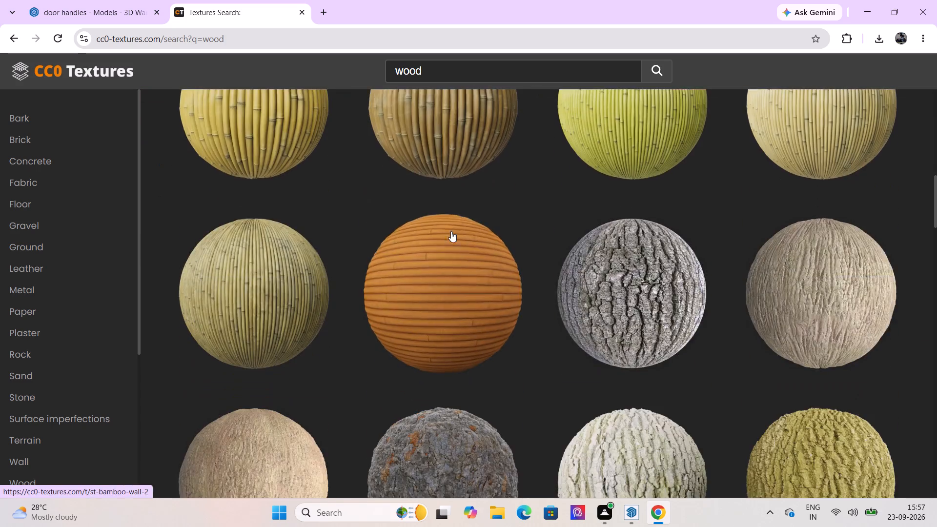
scroll(451, 231, "down", 20)
scroll(451, 231, "down", 2)
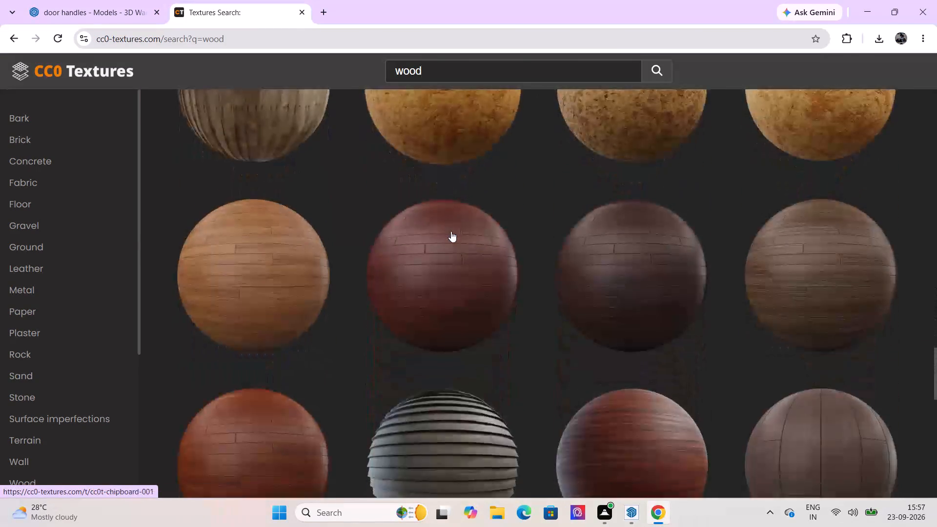
scroll(451, 231, "down", 14)
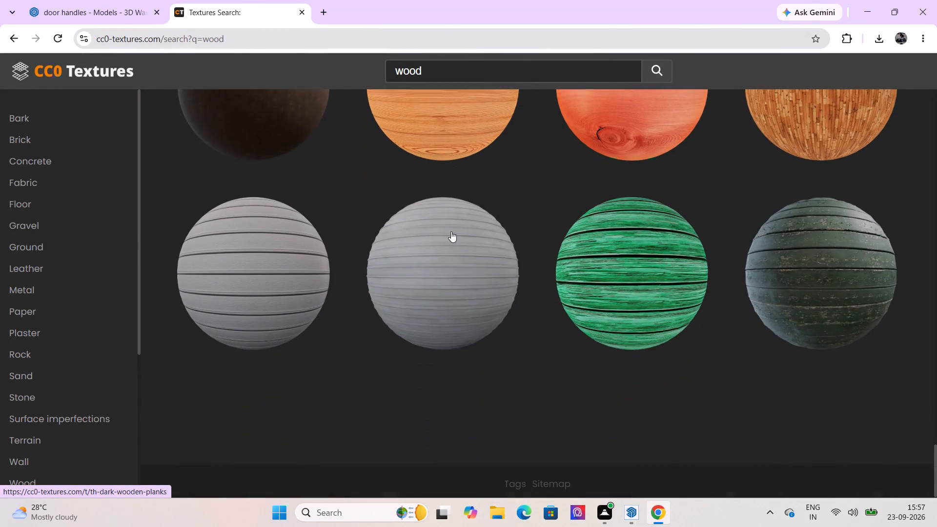
scroll(451, 231, "down", 6)
scroll(486, 304, "up", 20)
scroll(486, 304, "up", 4)
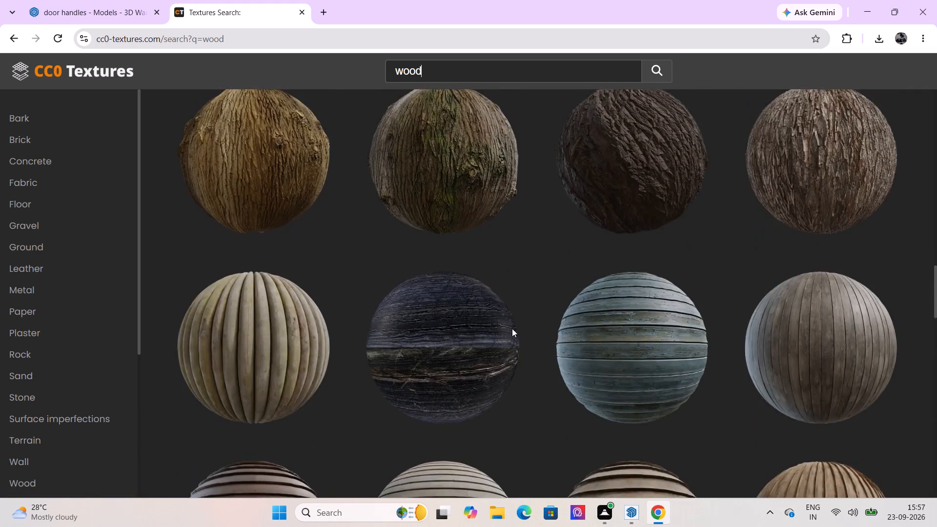
scroll(512, 328, "up", 20)
scroll(512, 328, "up", 2)
scroll(508, 329, "down", 5)
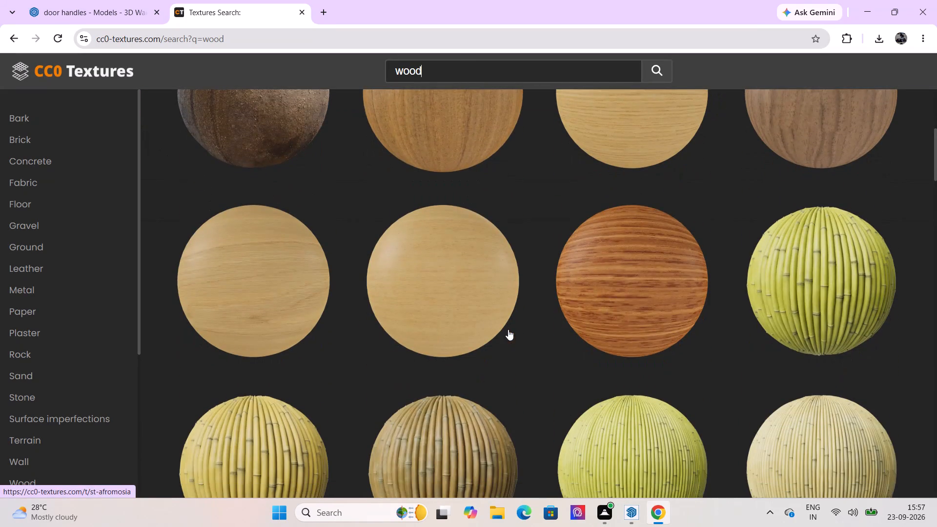
left_click(575, 312)
scroll(477, 307, "down", 11)
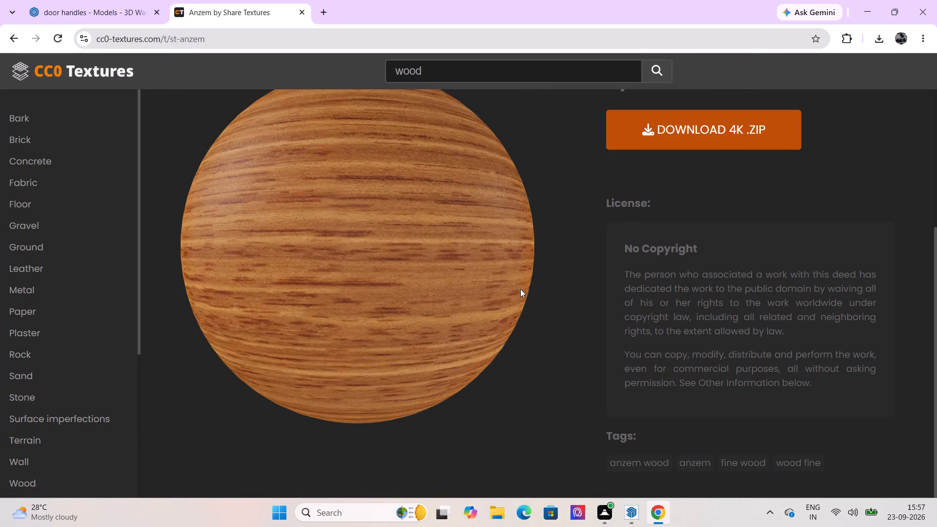
left_click(705, 130)
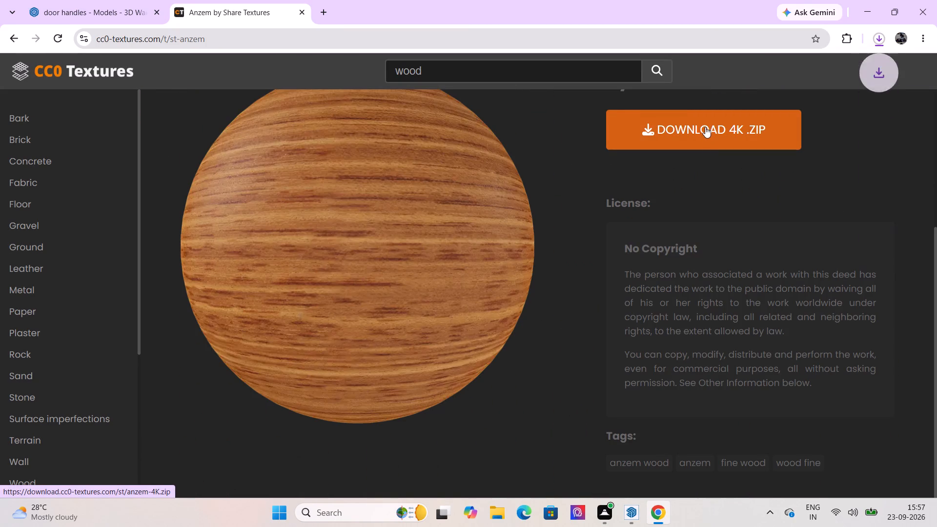
Check the progress of the anzem-4K.zip download in the recent download history.
left_click(882, 38)
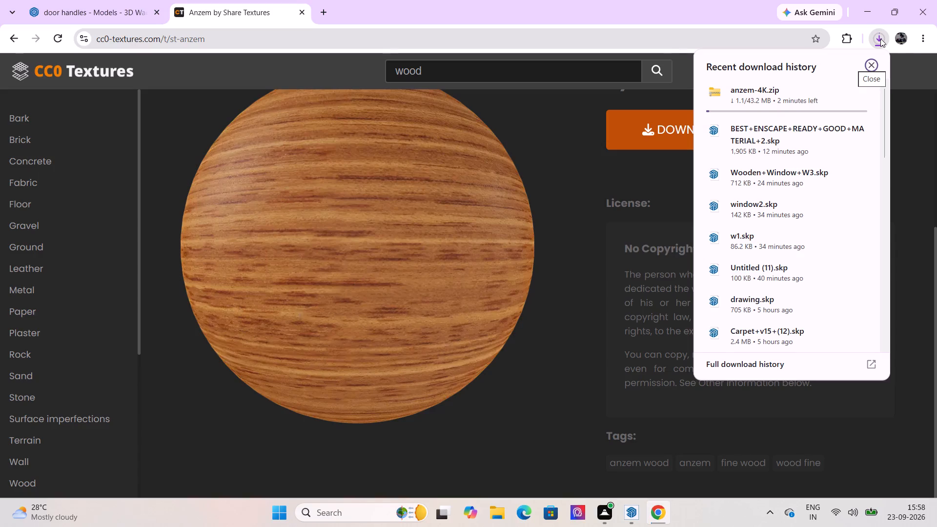
scroll(774, 258, "down", 13)
scroll(773, 239, "up", 1)
scroll(771, 218, "down", 6)
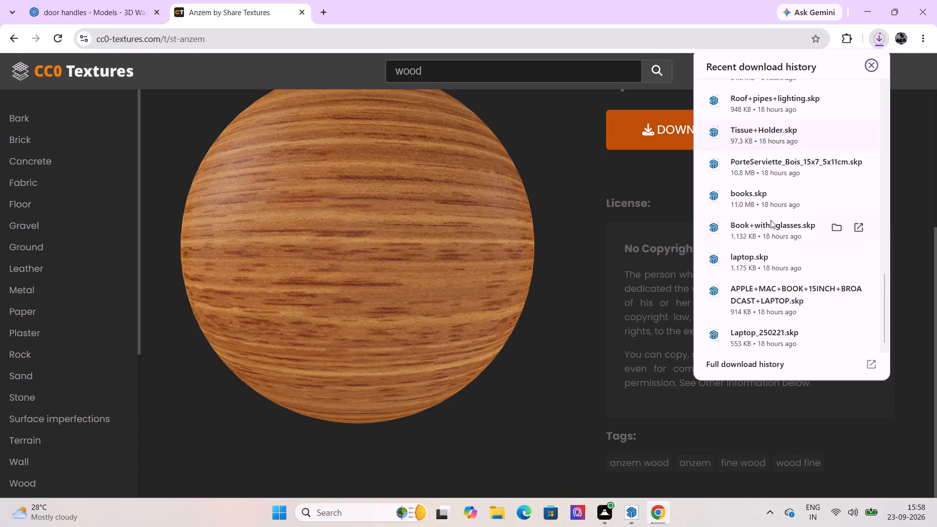
scroll(771, 220, "up", 18)
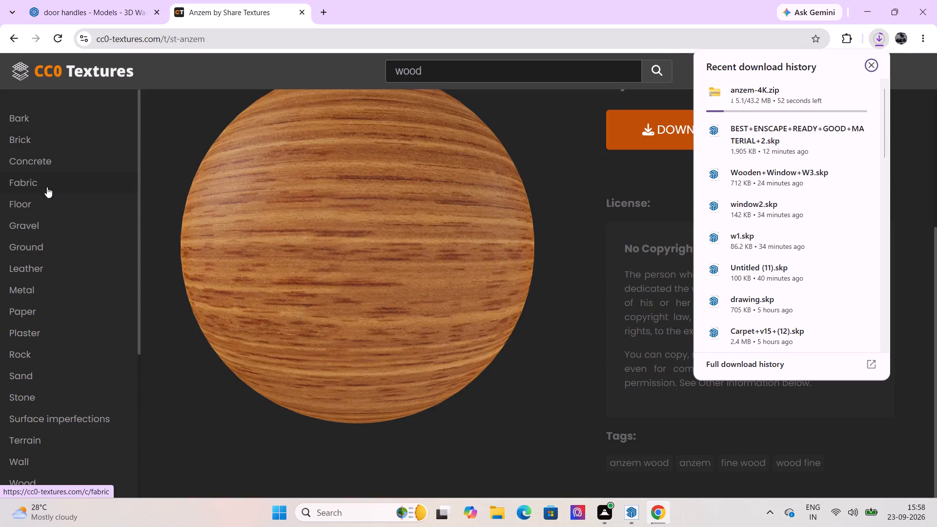
left_click(892, 33)
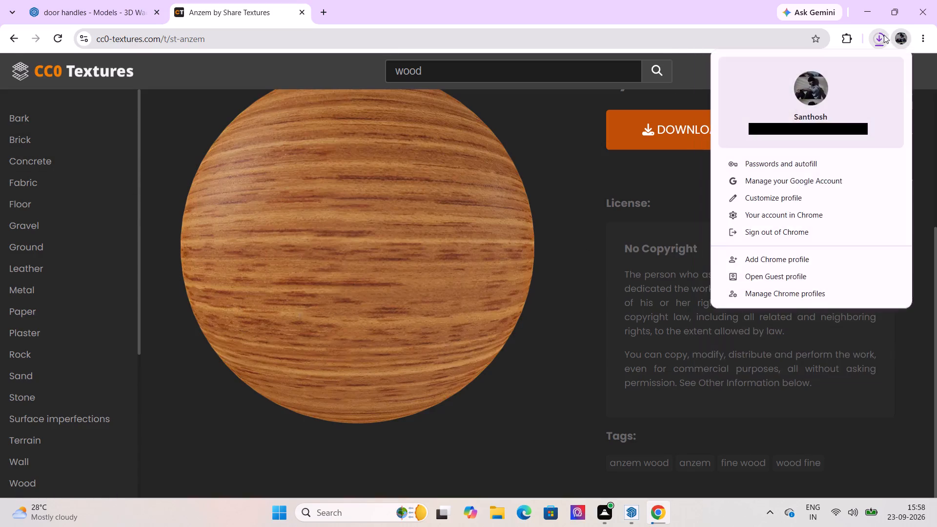
left_click(881, 36)
left_click(878, 32)
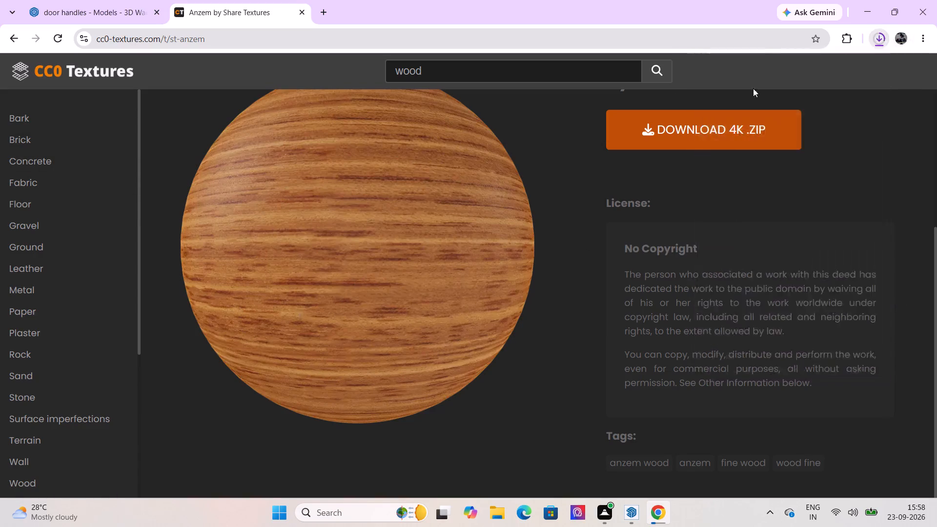
Browse the site's Wood category for other suitable wood textures.
scroll(52, 289, "down", 2)
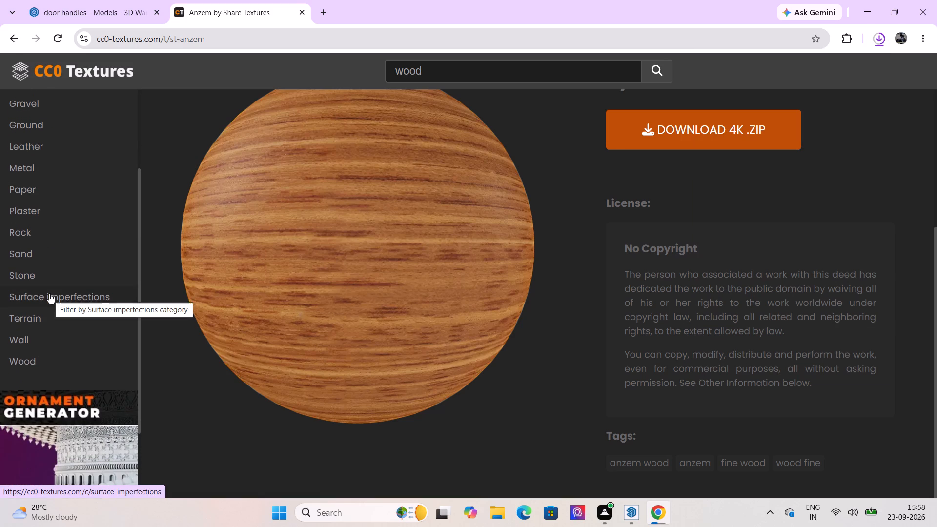
left_click(41, 362)
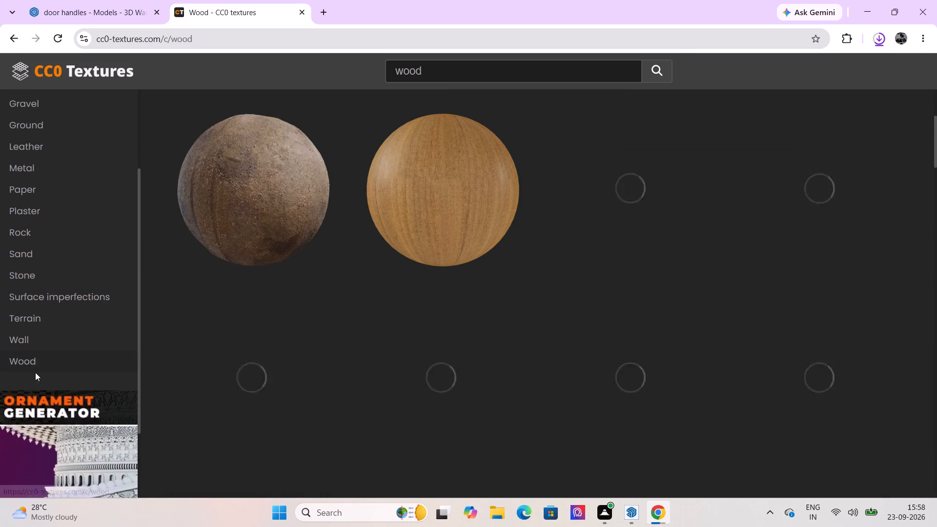
scroll(310, 348, "down", 14)
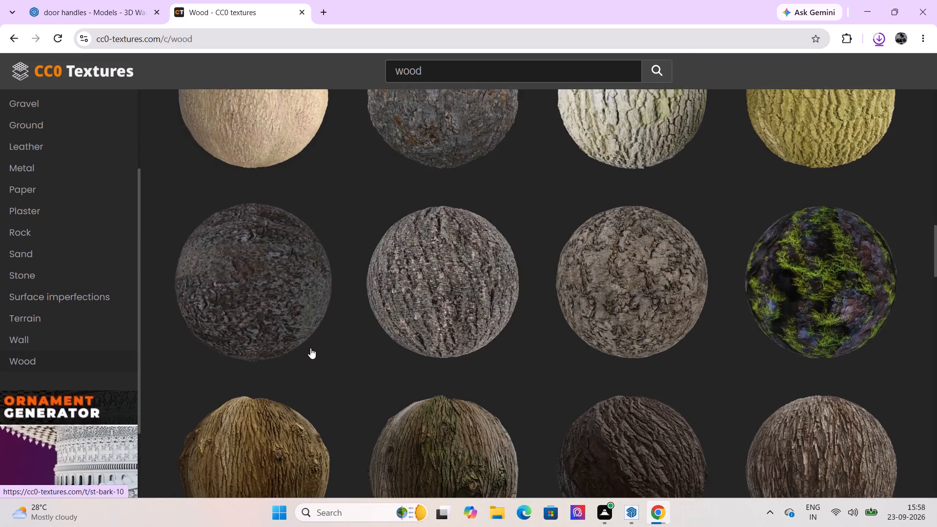
scroll(310, 348, "up", 6)
scroll(310, 348, "down", 20)
scroll(310, 348, "down", 7)
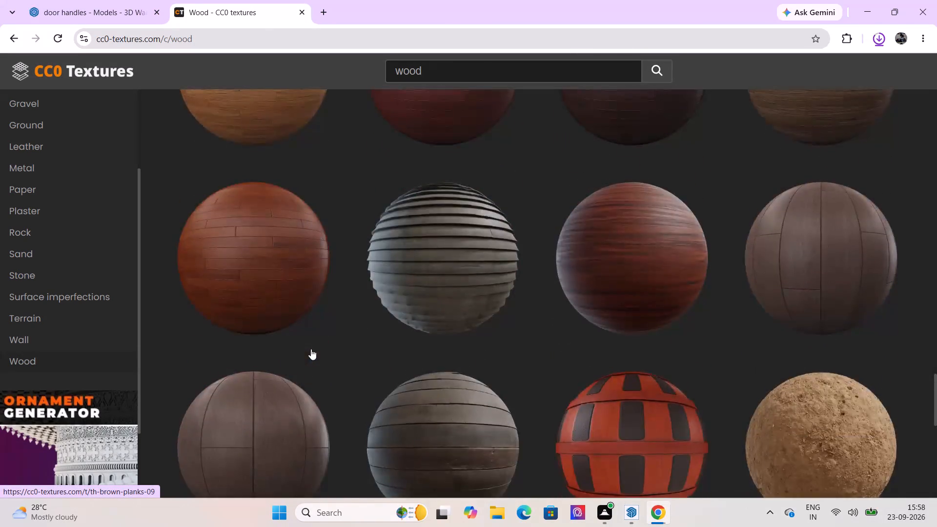
scroll(311, 349, "down", 3)
scroll(311, 349, "up", 9)
Look through the Ground and Gravel texture categories.
left_click(44, 234)
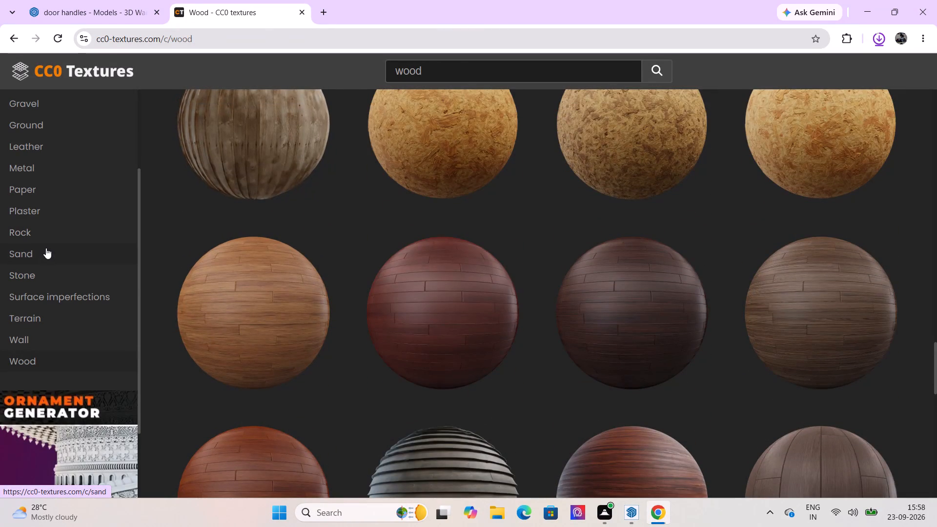
left_click(47, 227)
left_click(40, 171)
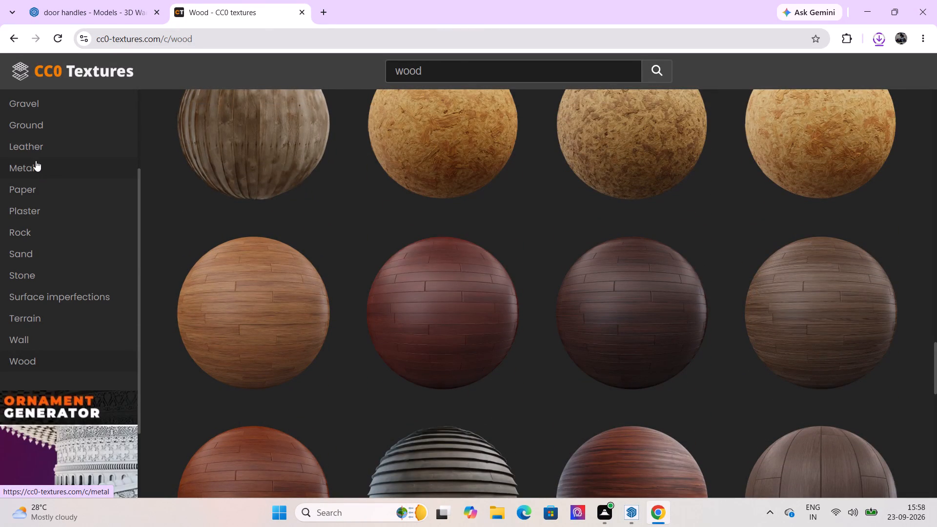
left_click(34, 125)
scroll(407, 309, "up", 6)
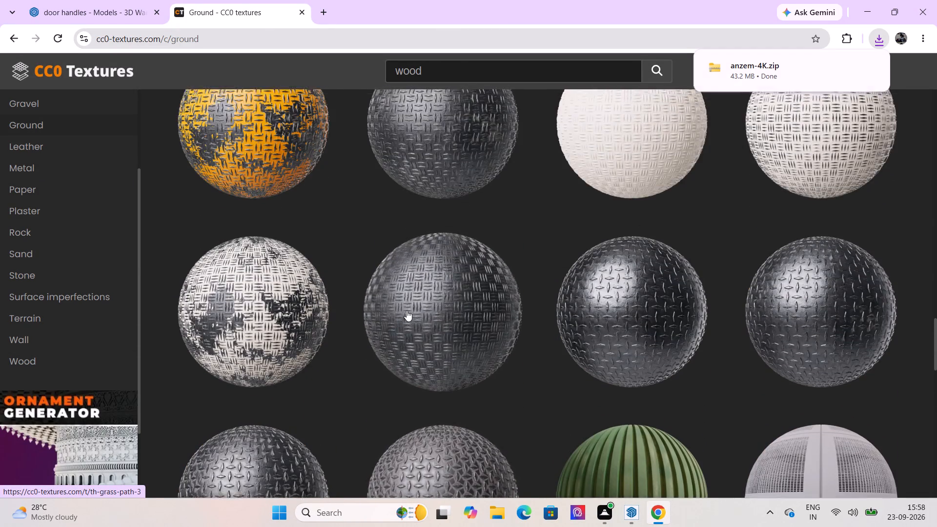
scroll(407, 310, "up", 9)
scroll(401, 307, "up", 18)
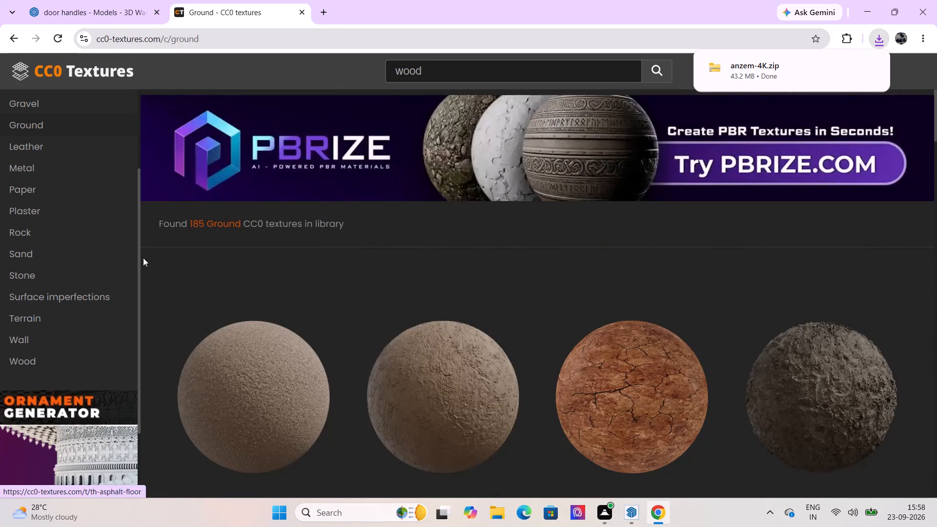
left_click(35, 104)
scroll(101, 251, "up", 11)
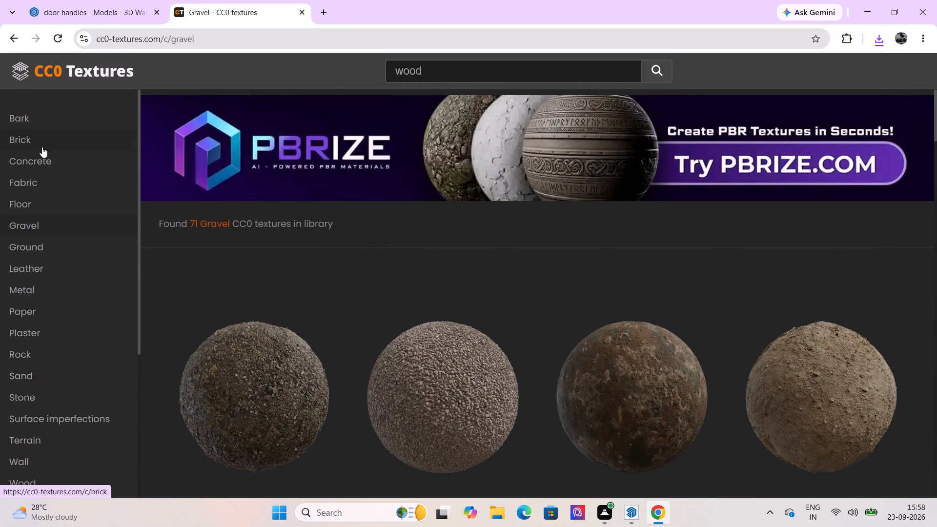
Look through the Concrete, Sand and Rock texture categories for a suitable surface material.
left_click(42, 143)
left_click(46, 154)
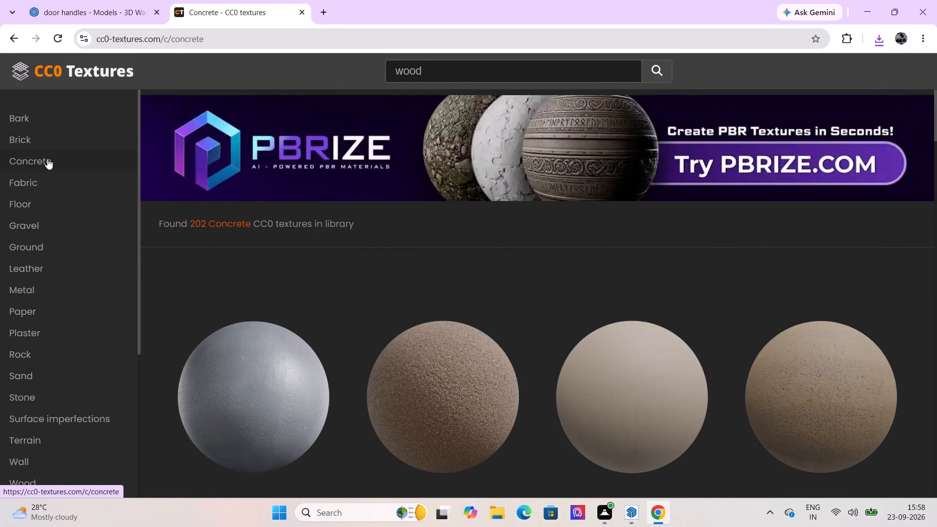
left_click(45, 290)
left_click(41, 361)
left_click(33, 380)
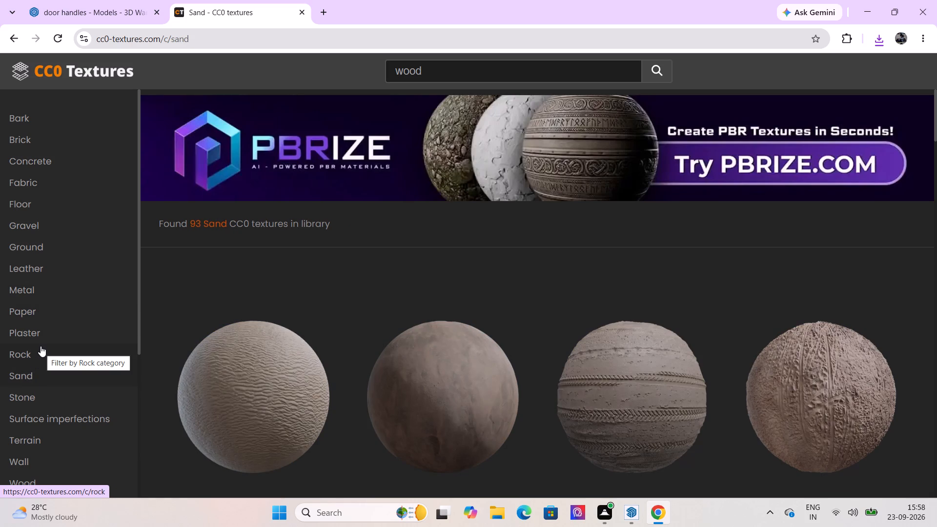
left_click(41, 346)
scroll(411, 325, "down", 16)
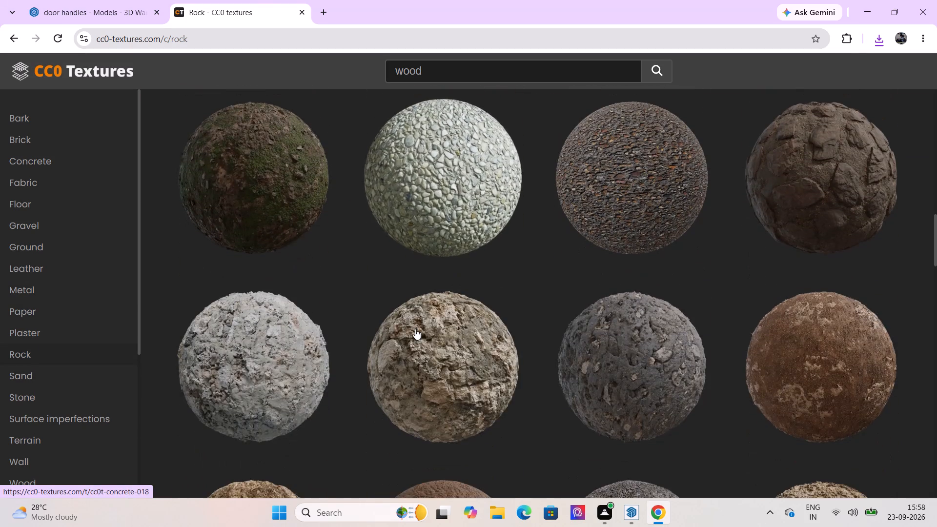
scroll(415, 329, "down", 6)
scroll(110, 372, "down", 4)
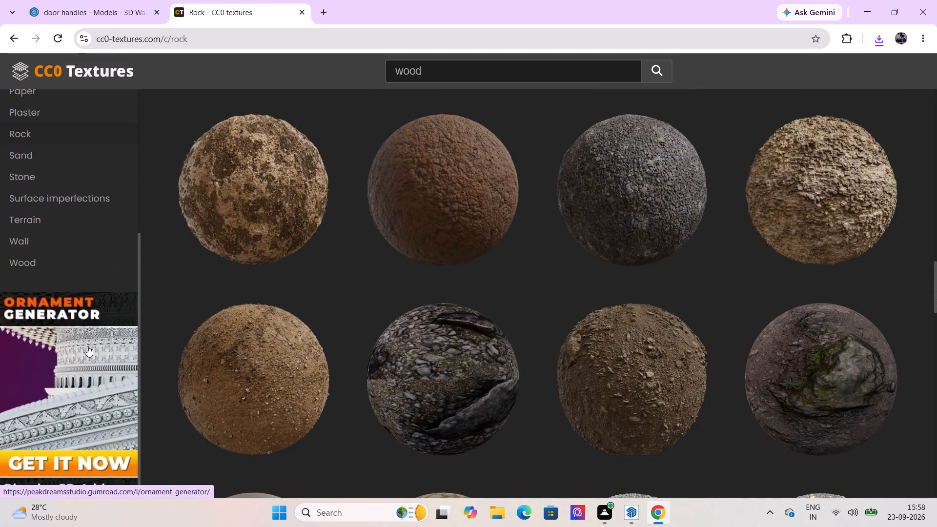
scroll(87, 345, "up", 1)
Look through the Stone and Wall texture categories for a suitable surface material.
left_click(53, 230)
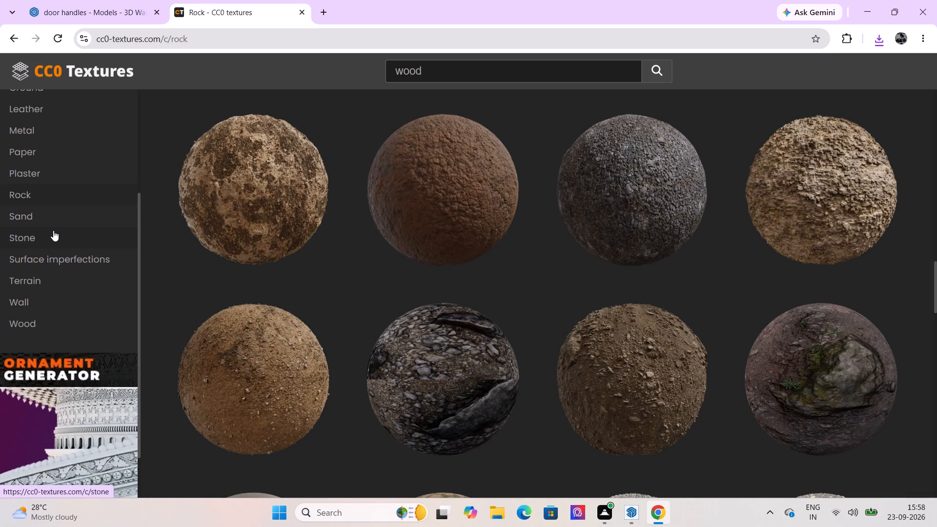
left_click(45, 281)
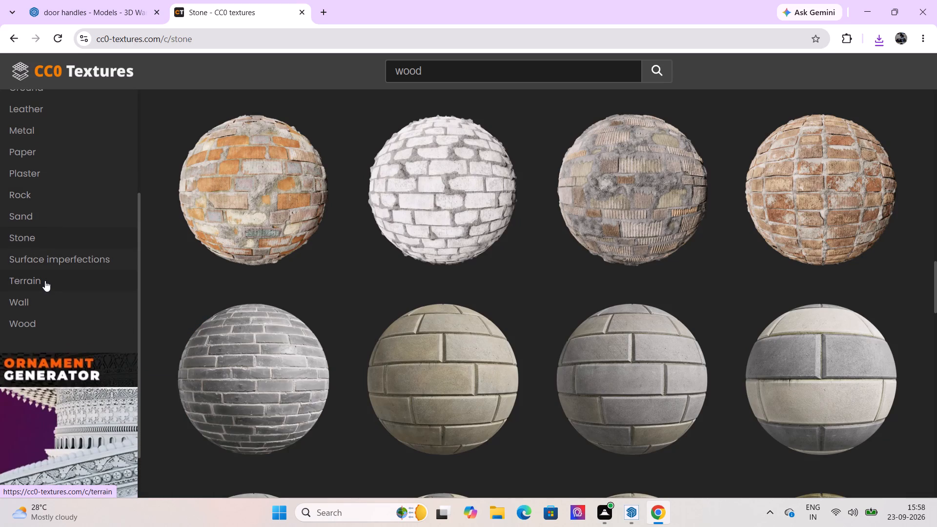
left_click(43, 292)
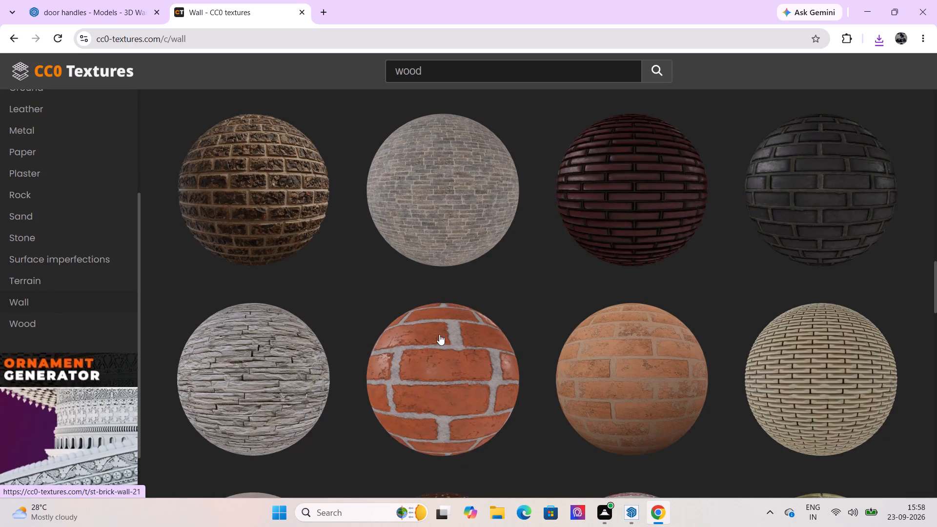
scroll(444, 335, "down", 4)
scroll(445, 335, "up", 4)
scroll(445, 335, "down", 4)
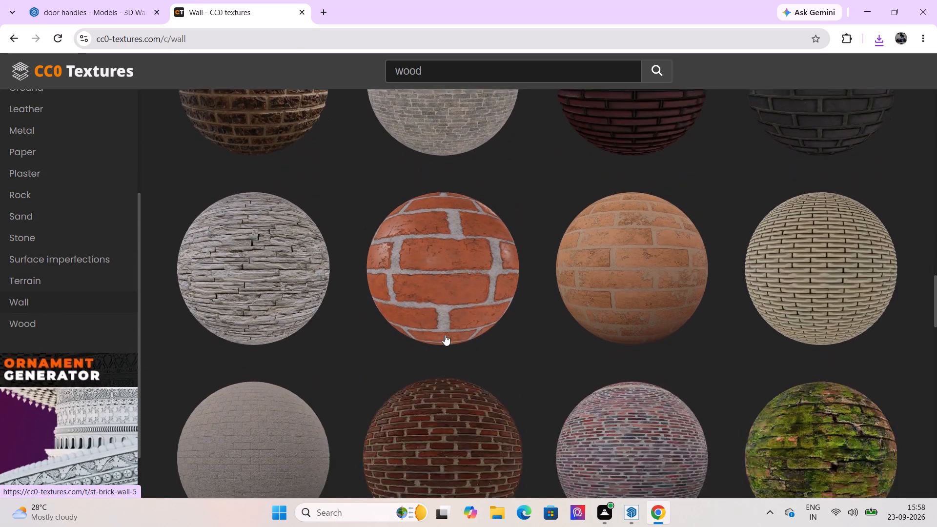
scroll(445, 335, "down", 6)
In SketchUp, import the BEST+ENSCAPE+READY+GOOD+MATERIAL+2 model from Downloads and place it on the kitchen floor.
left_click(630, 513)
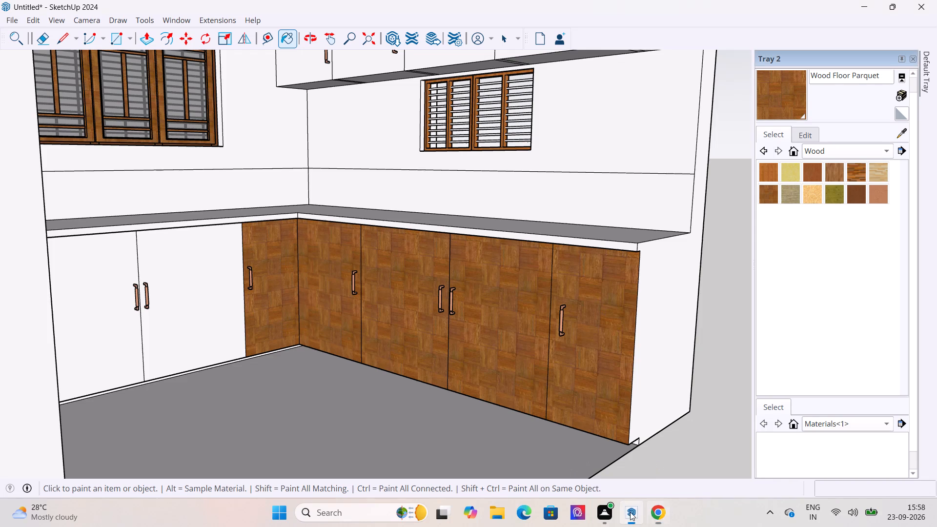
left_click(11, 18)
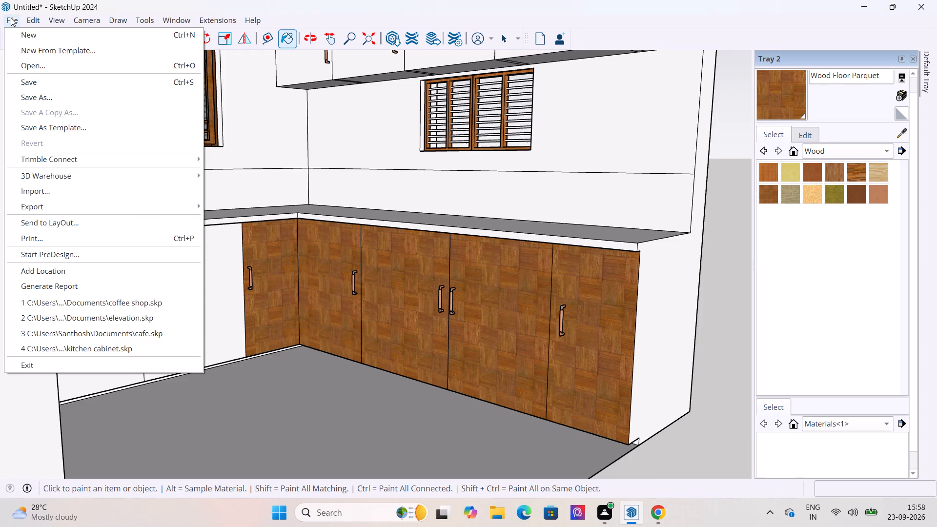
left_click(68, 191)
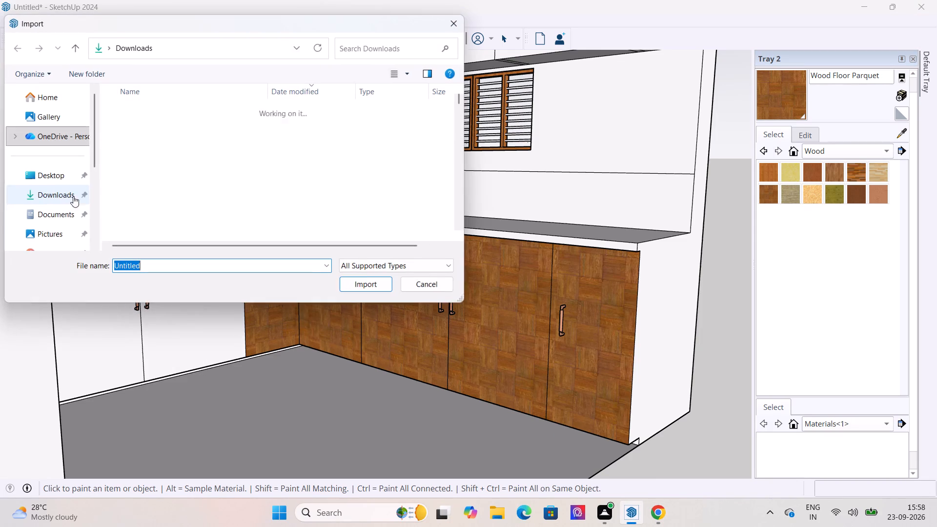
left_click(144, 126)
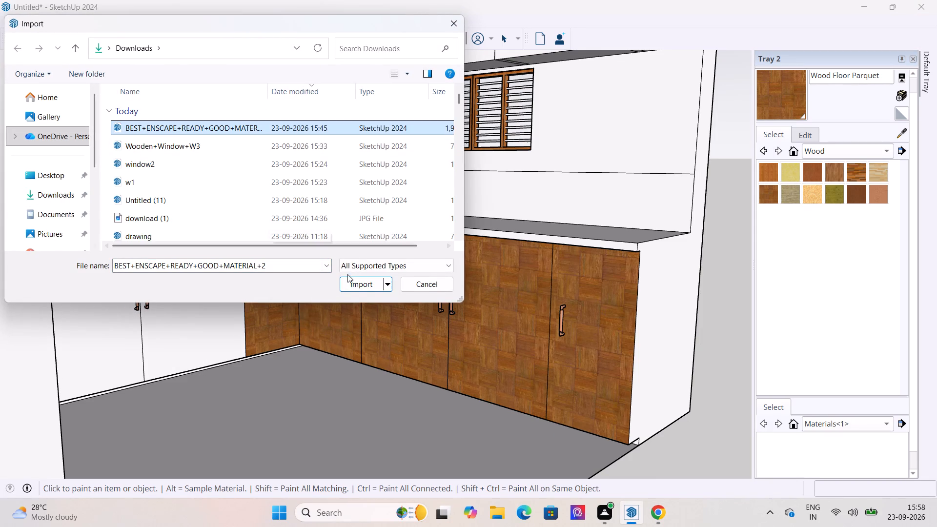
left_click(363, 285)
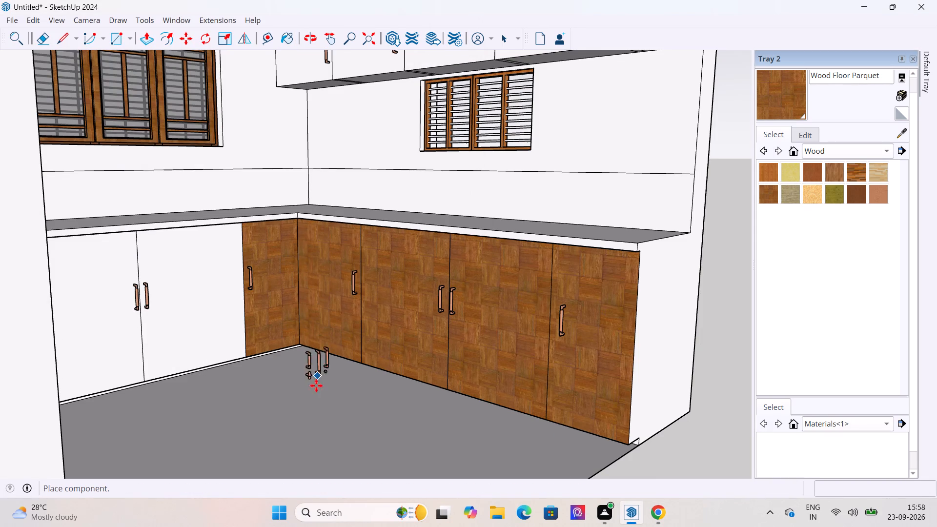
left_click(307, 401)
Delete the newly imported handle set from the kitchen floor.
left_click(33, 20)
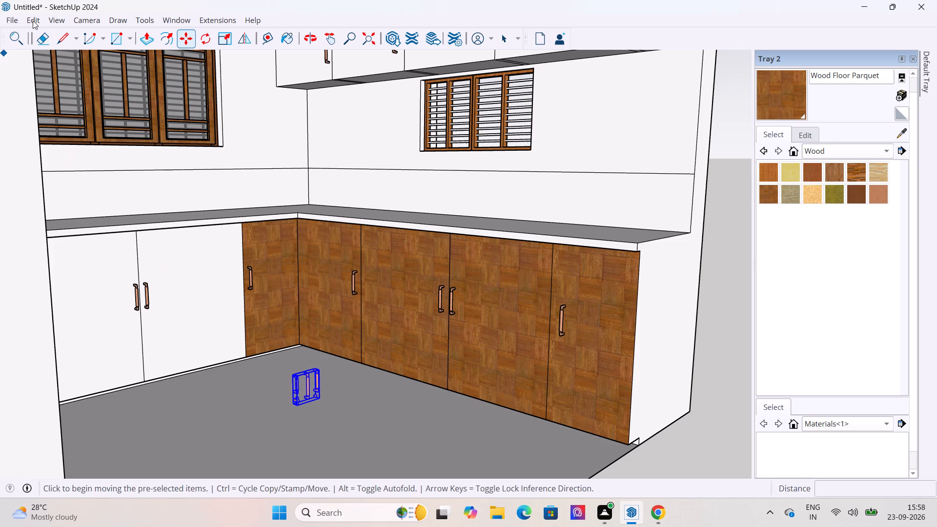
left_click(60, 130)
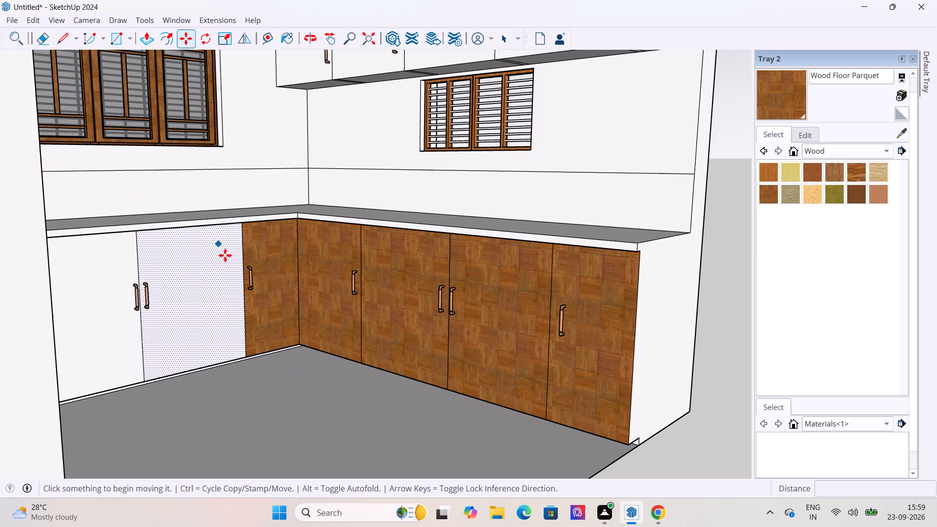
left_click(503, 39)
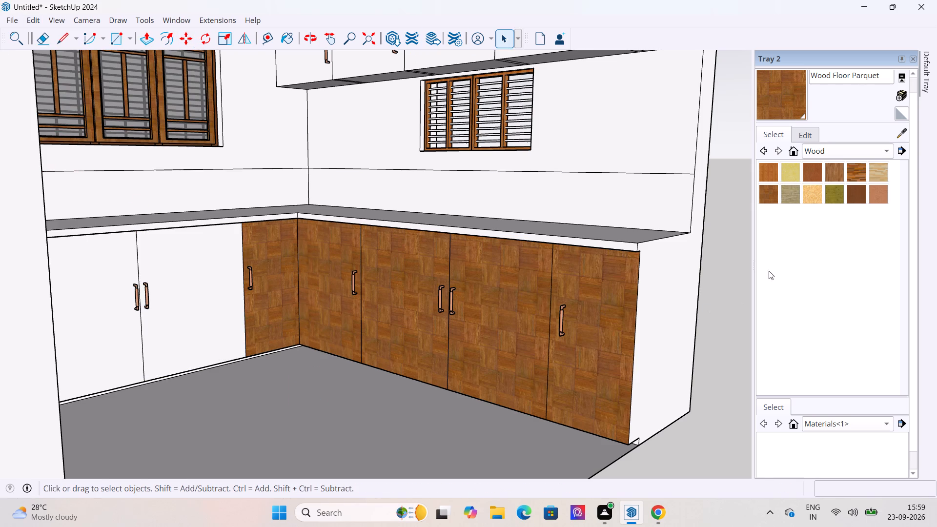
Open the Wood Floor Parquet material for editing and browse the Downloads and Documents folders for a replacement texture image.
left_click(792, 136)
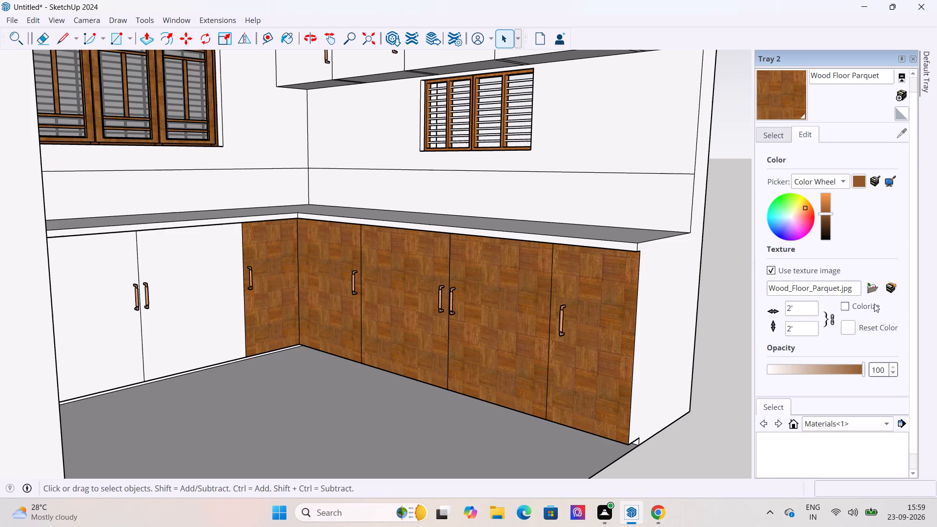
left_click(873, 287)
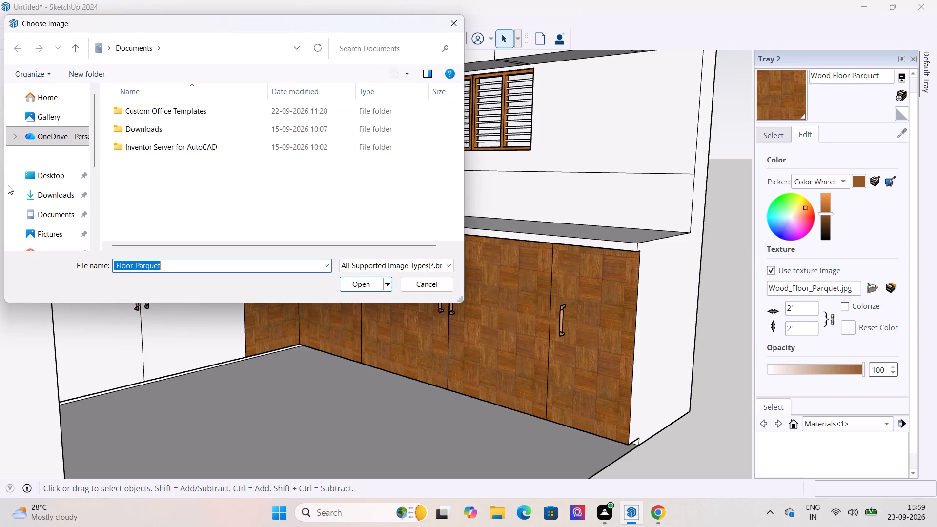
left_click(53, 194)
left_click(131, 122)
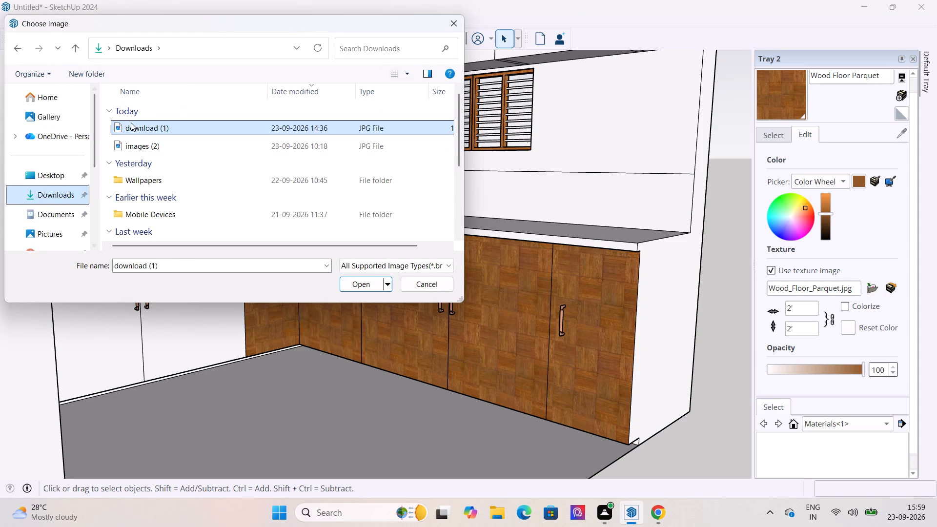
left_click(42, 169)
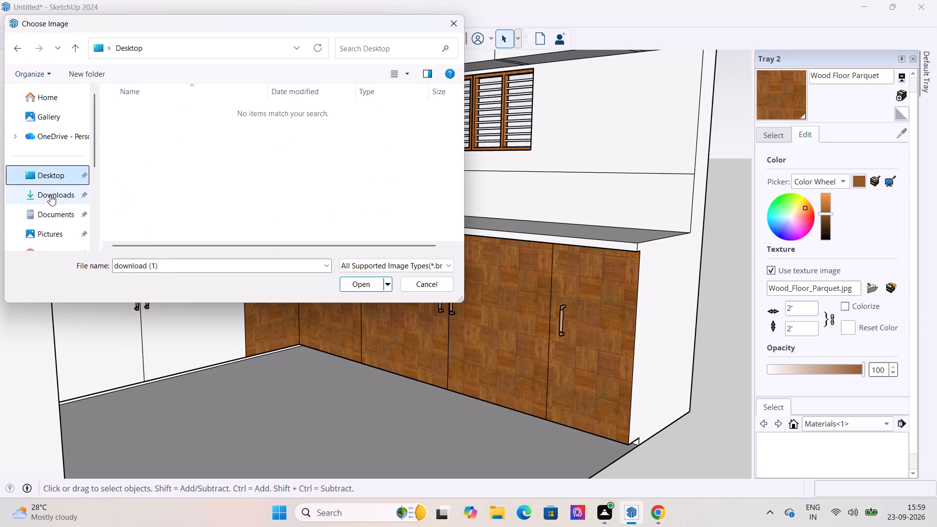
left_click(50, 212)
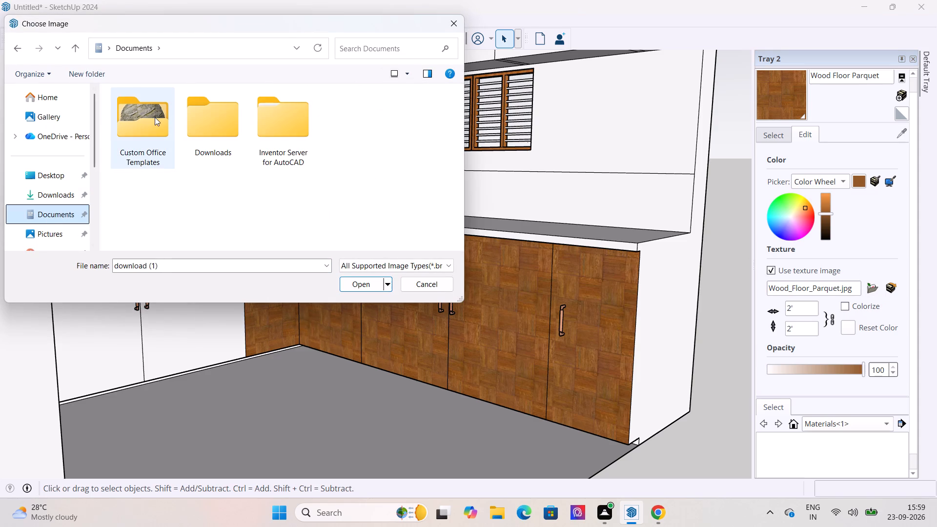
left_click(155, 117)
double_click(158, 120)
scroll(289, 151, "down", 2)
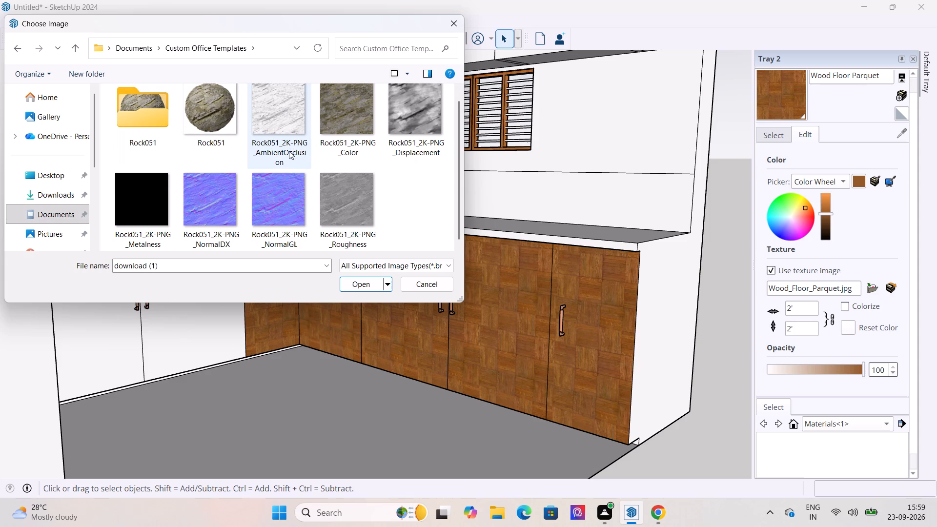
scroll(289, 151, "down", 2)
left_click(734, 284)
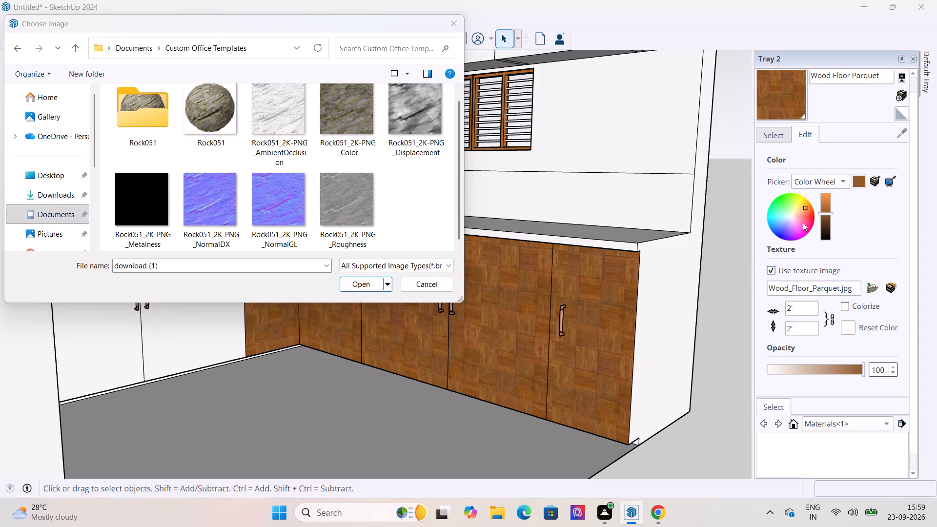
scroll(79, 103, "down", 2)
scroll(200, 207, "down", 4)
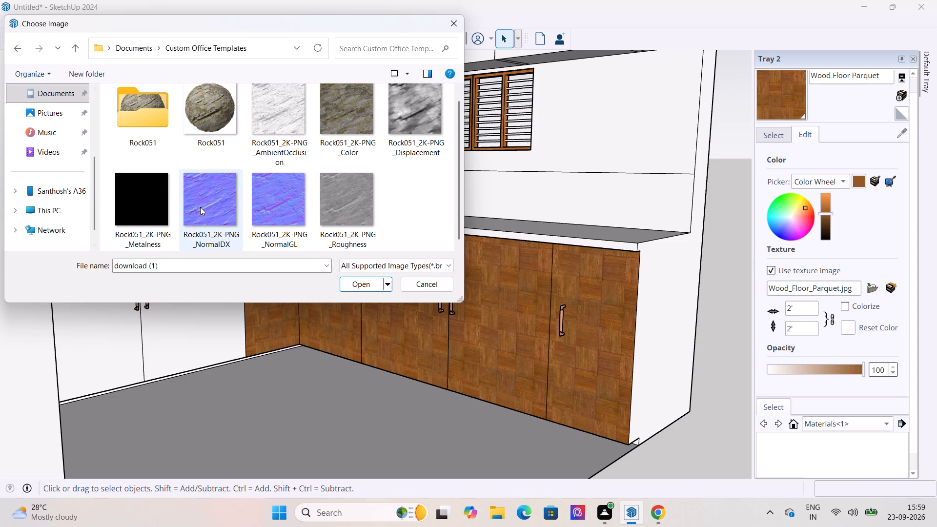
scroll(82, 107, "up", 4)
left_click(69, 203)
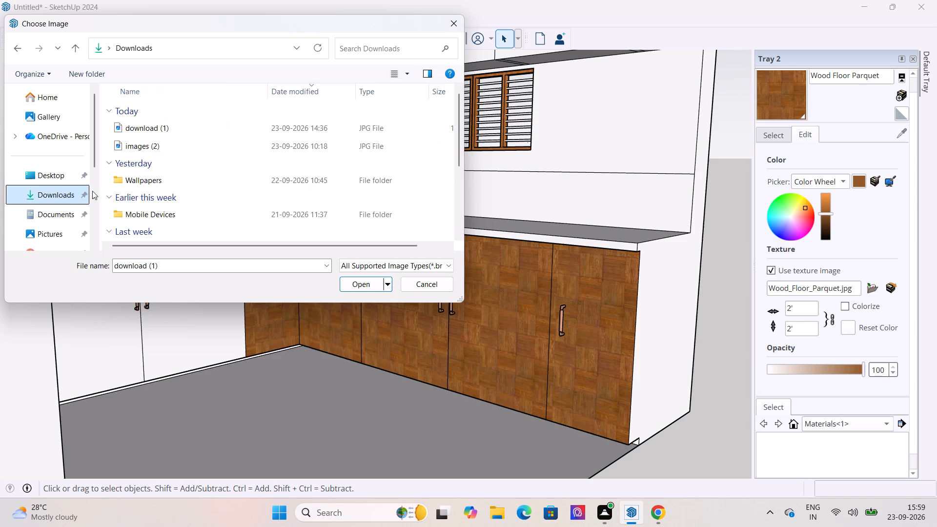
scroll(154, 183, "down", 2)
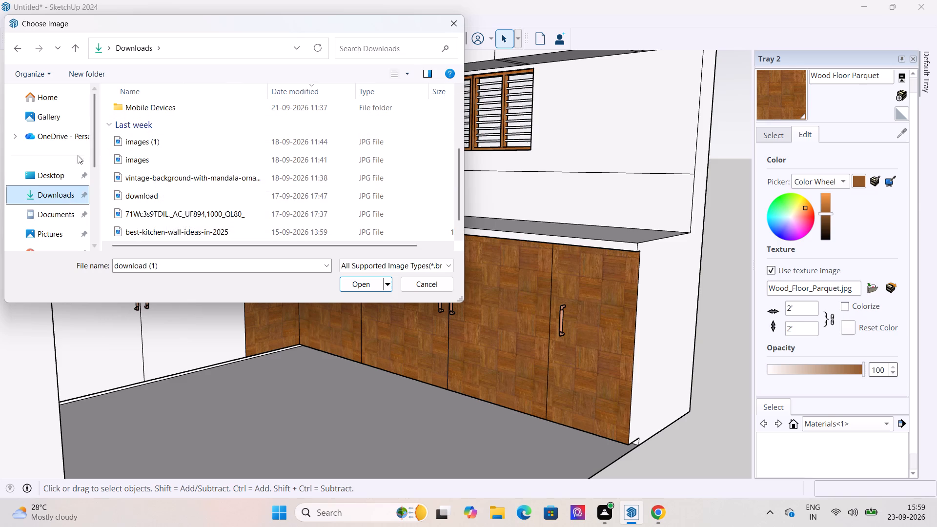
left_click(60, 171)
left_click(63, 212)
left_click(224, 118)
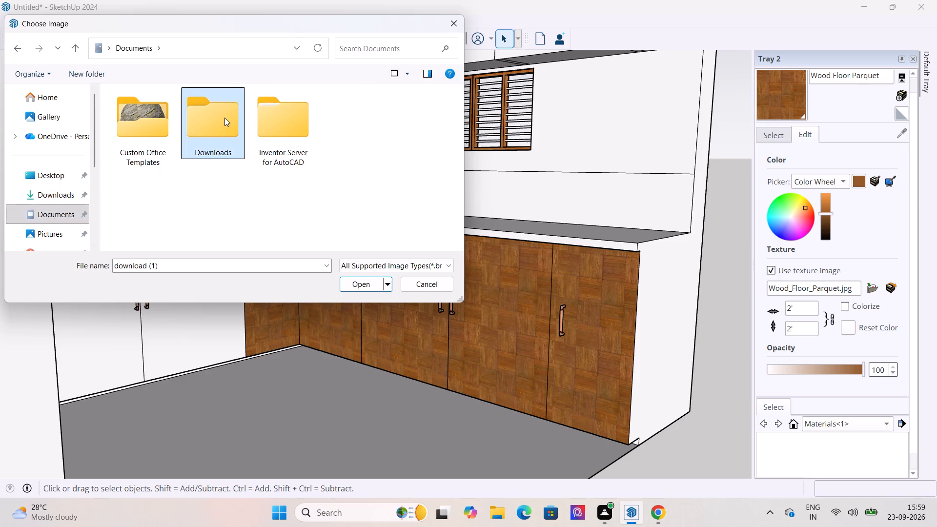
double_click(224, 118)
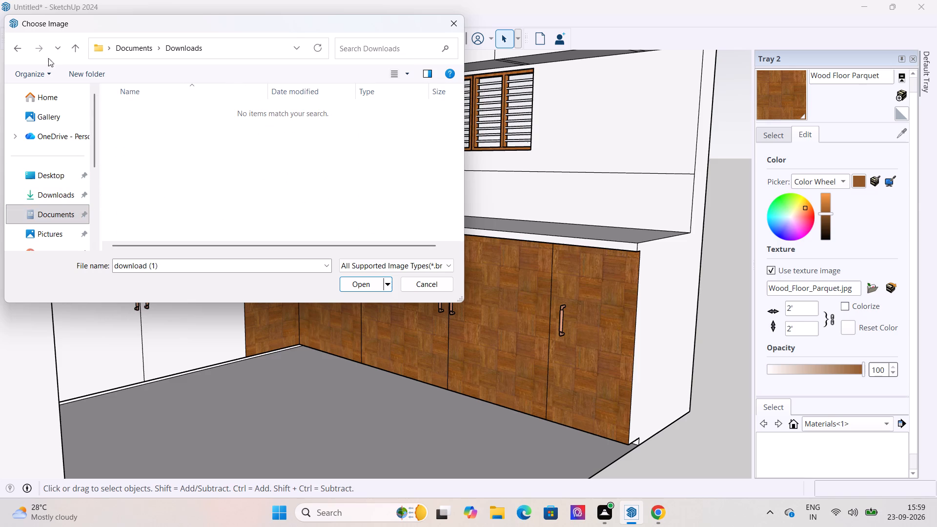
Replace the Wood Floor Parquet material's texture image with download (1).jpg from the Downloads folder.
left_click(107, 46)
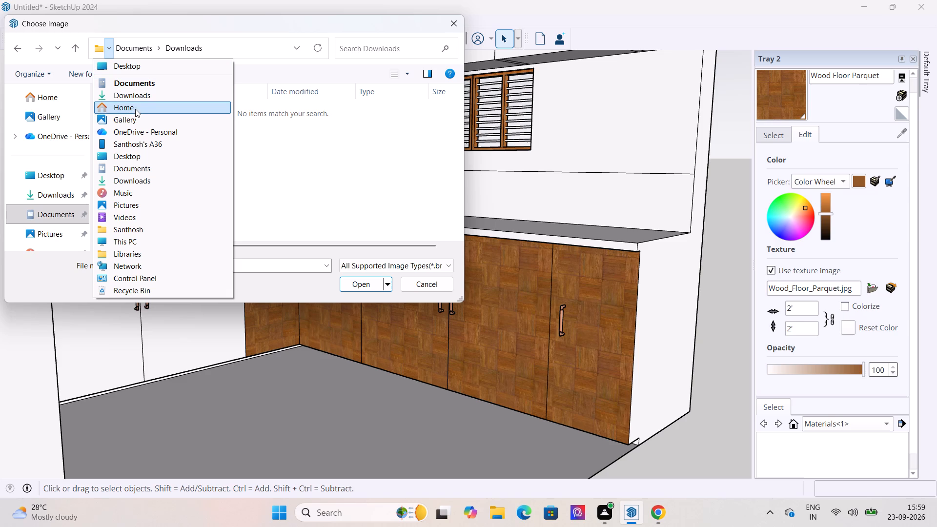
left_click(139, 101)
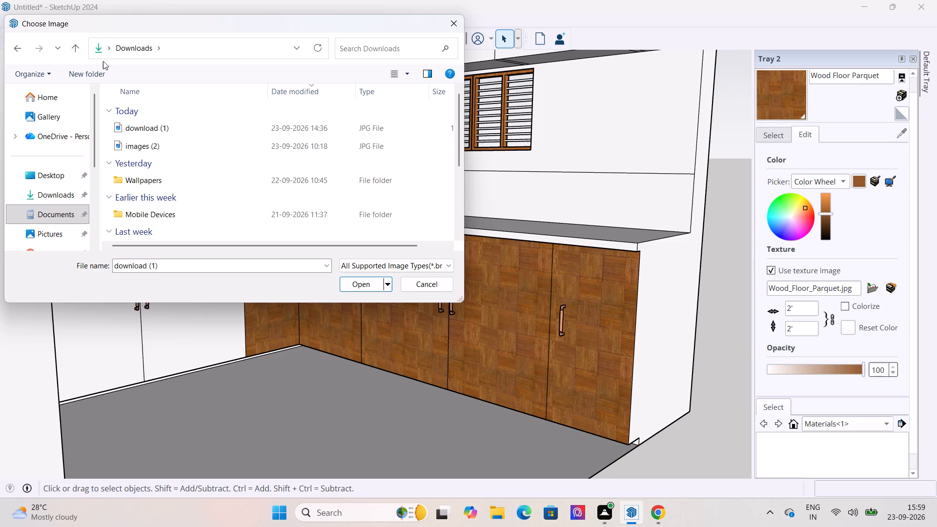
left_click(155, 121)
left_click(153, 128)
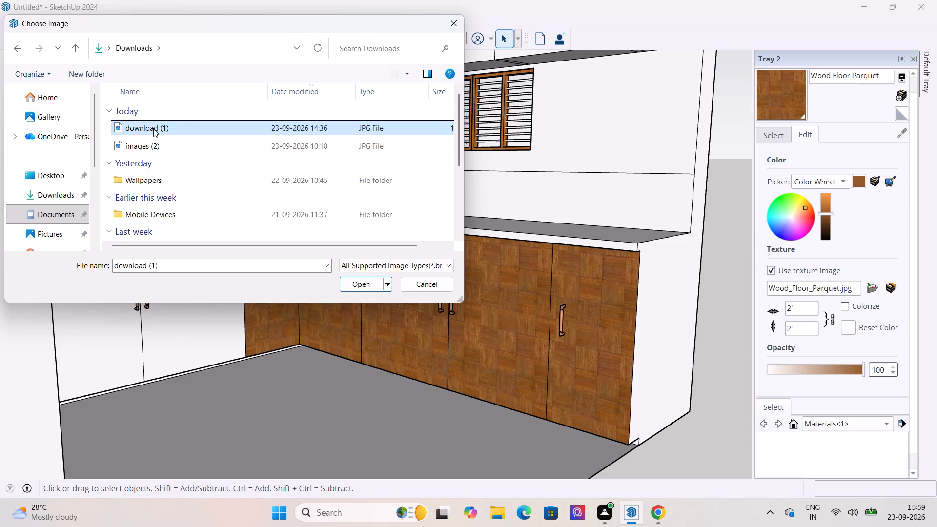
left_click(365, 283)
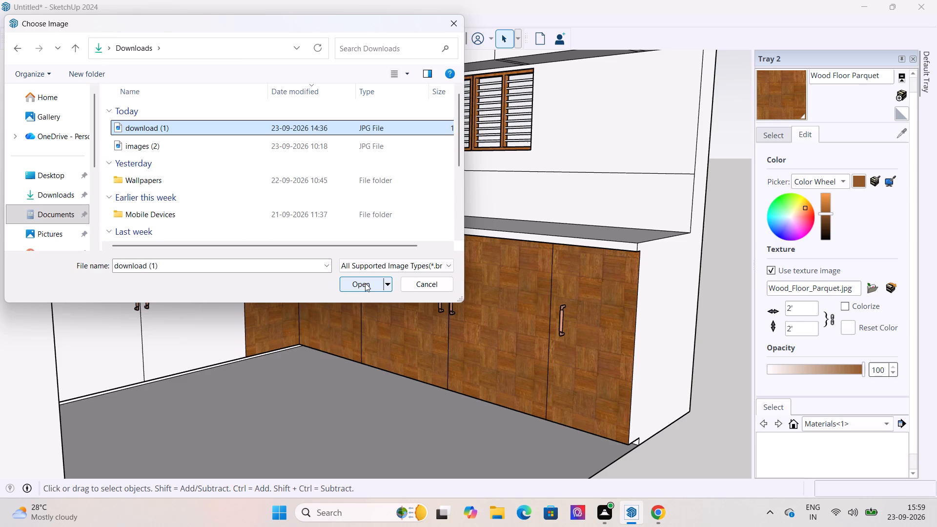
left_click(365, 283)
Inspect the replaced texture on the base cabinet doors from close up and from a distance.
scroll(326, 301, "down", 1)
scroll(427, 325, "up", 5)
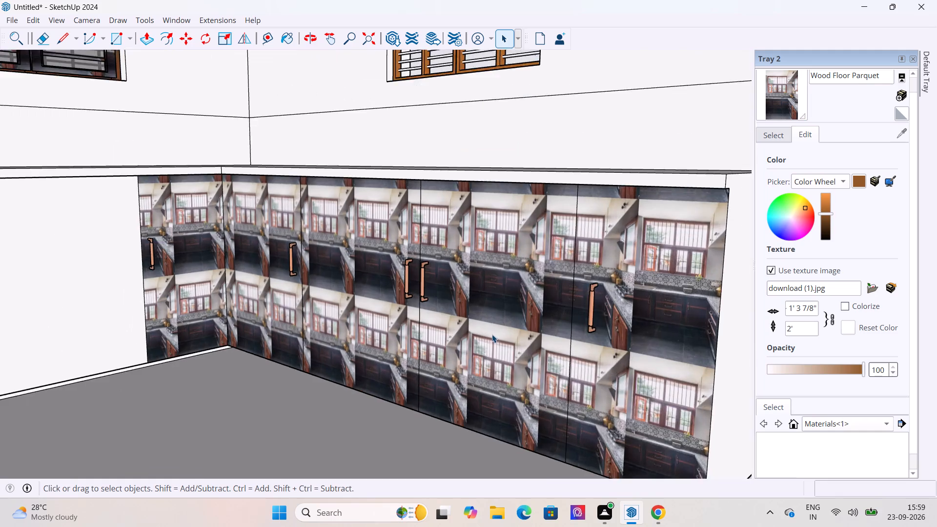
scroll(492, 334, "up", 6)
scroll(233, 212, "down", 4)
scroll(456, 340, "up", 12)
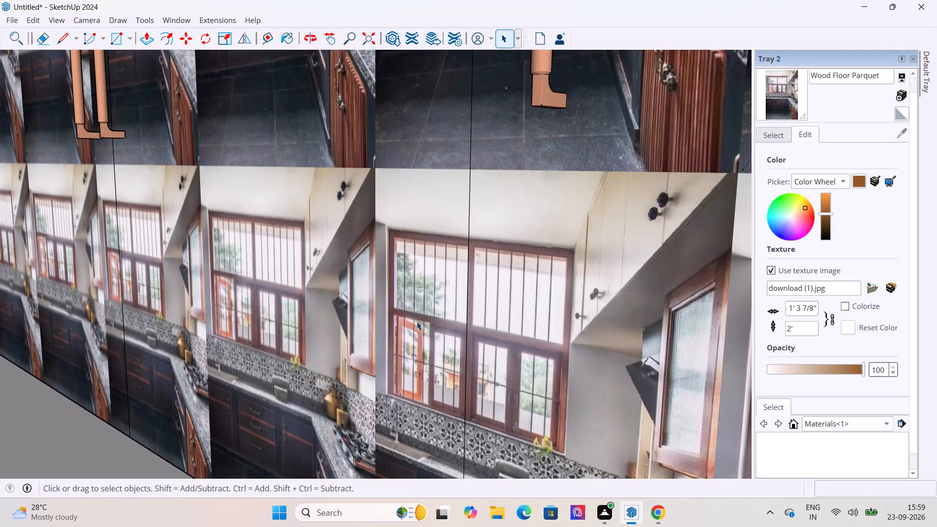
scroll(31, 139, "down", 6)
scroll(163, 190, "down", 6)
scroll(288, 211, "down", 1)
middle_click_drag(311, 225, 417, 235)
scroll(417, 236, "down", 7)
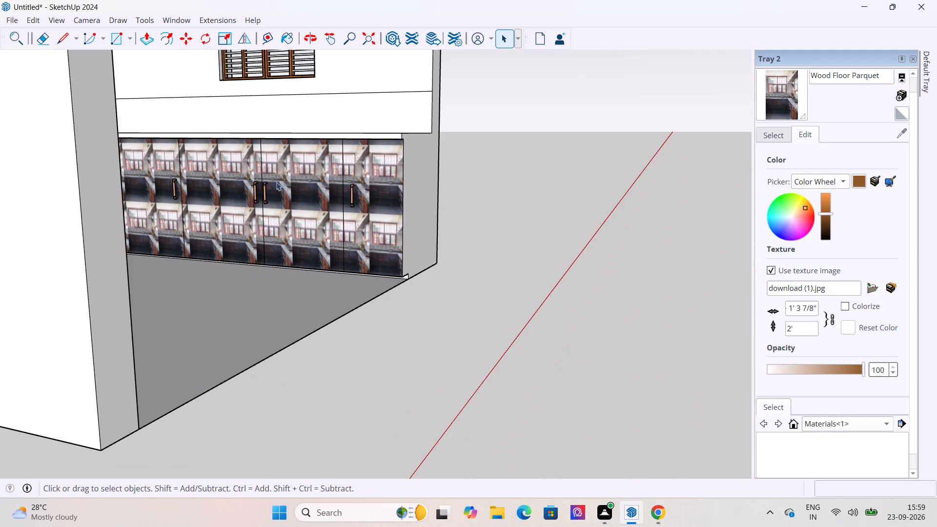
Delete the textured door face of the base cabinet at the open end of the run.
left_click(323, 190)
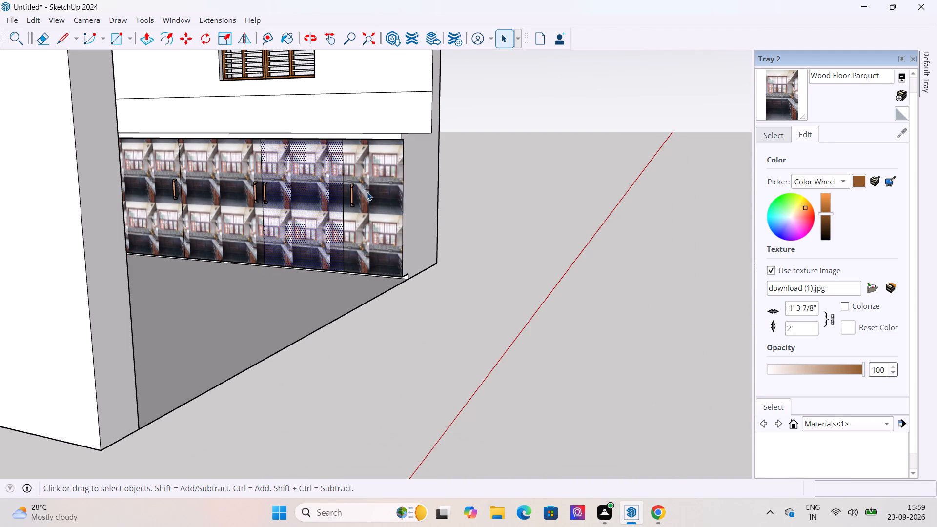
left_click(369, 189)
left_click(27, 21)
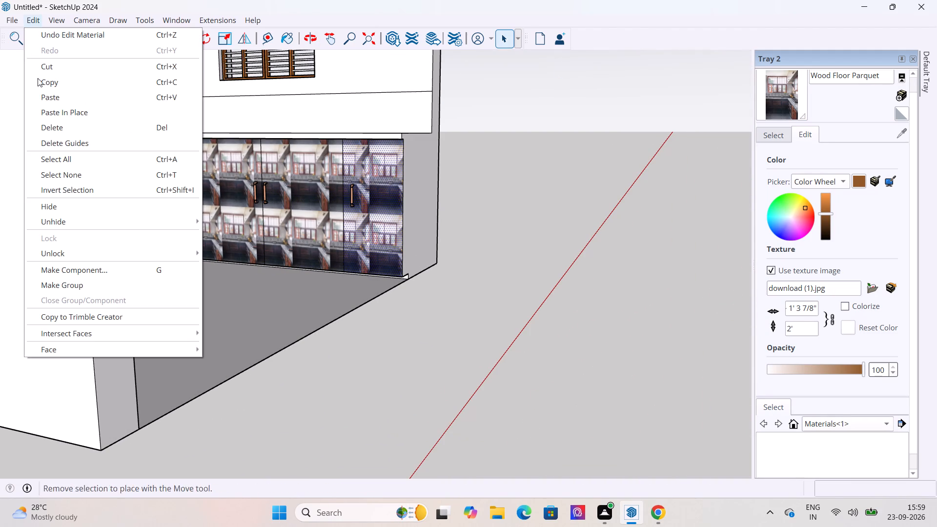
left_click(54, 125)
Undo the door face deletion and the texture image replacement on the Wood Floor Parquet material.
scroll(261, 192, "up", 4)
middle_click_drag(286, 193, 211, 195)
left_click(35, 18)
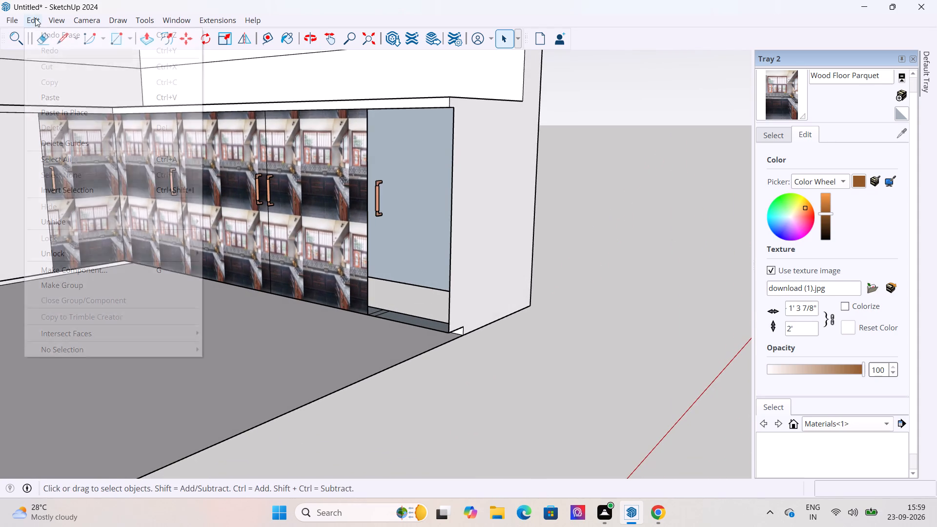
left_click(40, 32)
left_click(35, 20)
left_click(36, 33)
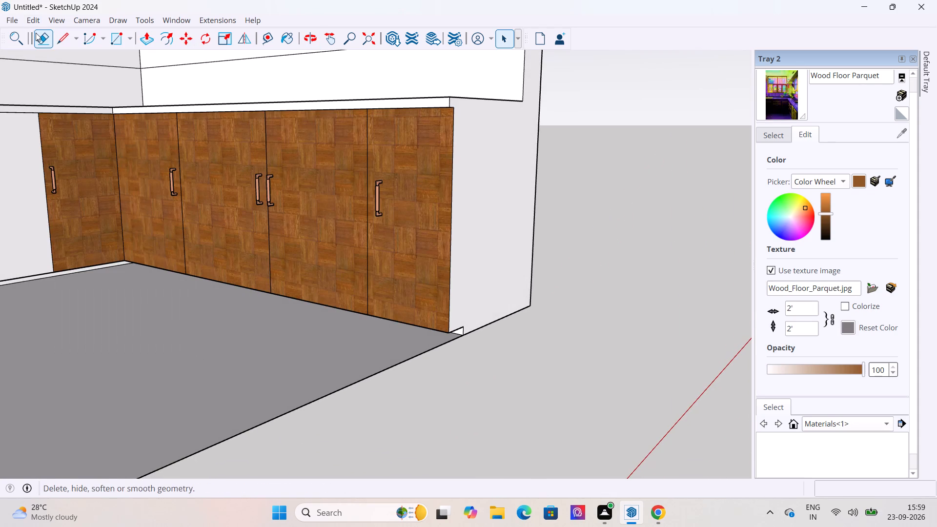
Browse the Downloads, Desktop, Documents, Pictures and Custom Office Templates folders for a replacement Wood Floor Parquet texture image.
scroll(140, 218, "down", 7)
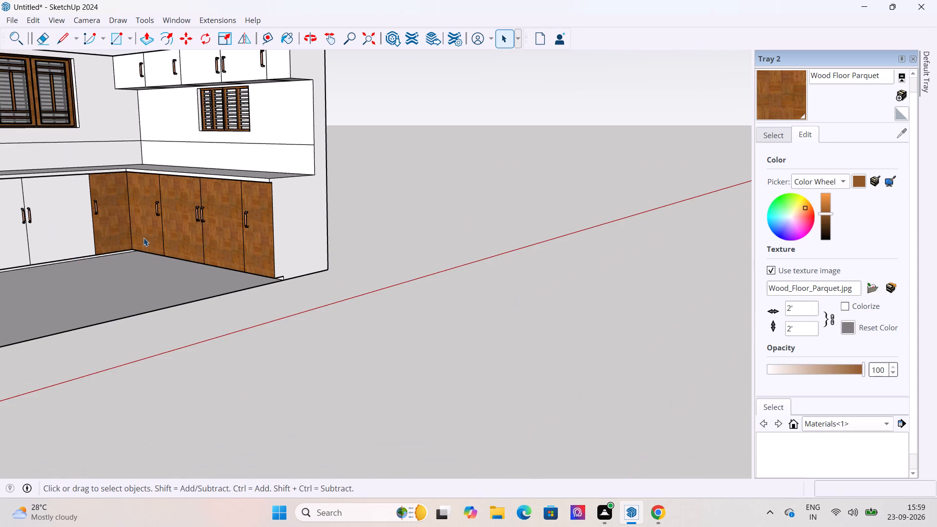
scroll(138, 235, "down", 5)
middle_click_drag(138, 240, 192, 264)
scroll(192, 267, "up", 6)
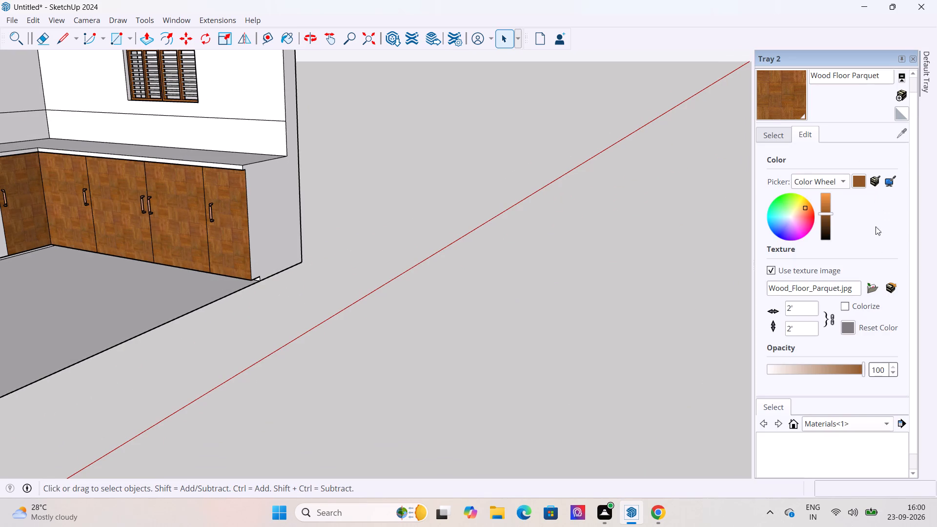
left_click(870, 284)
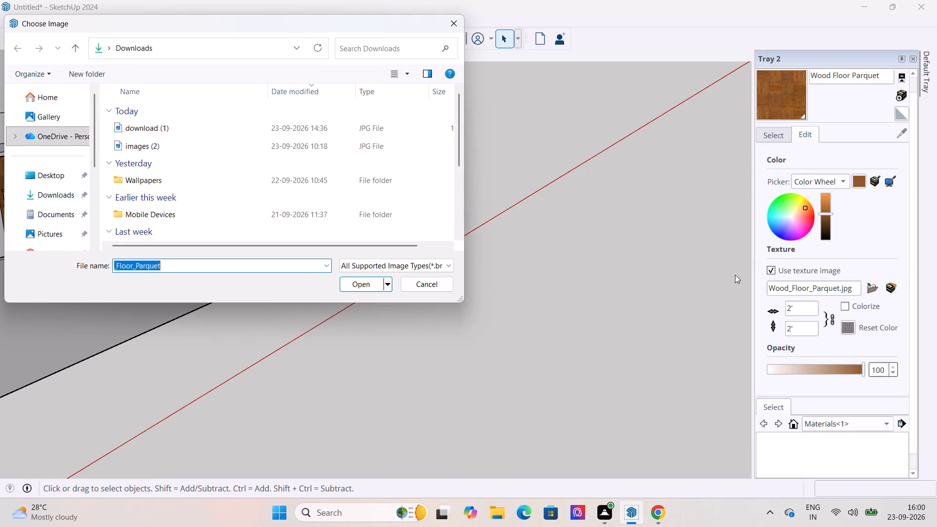
scroll(248, 191, "down", 3)
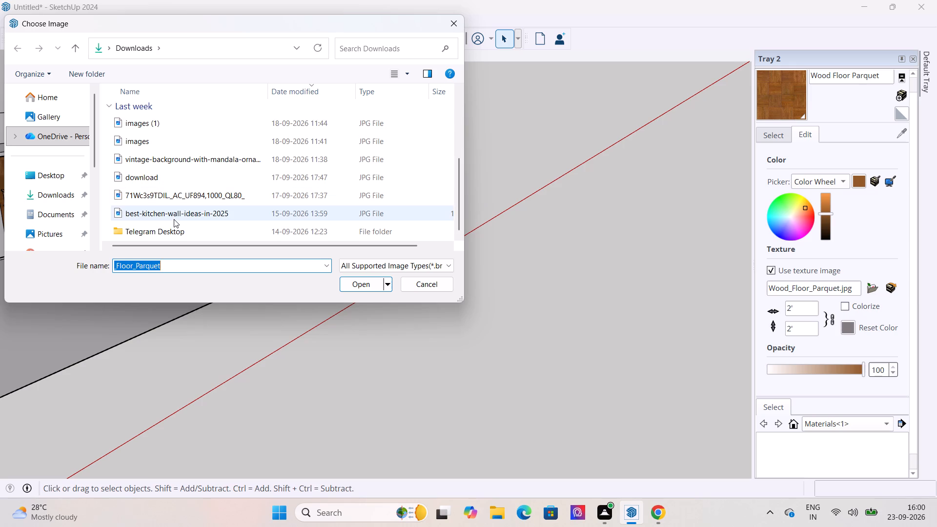
scroll(174, 219, "down", 4)
left_click(61, 179)
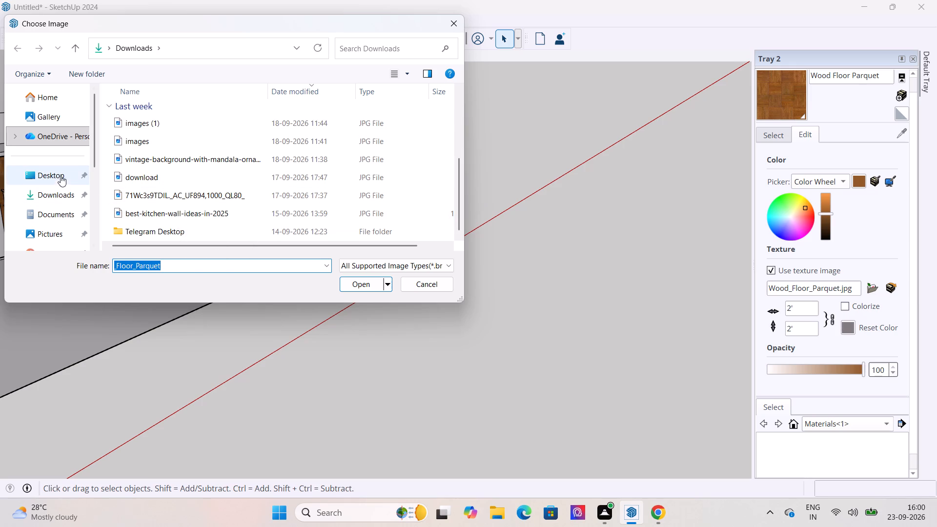
left_click(65, 170)
scroll(278, 153, "down", 2)
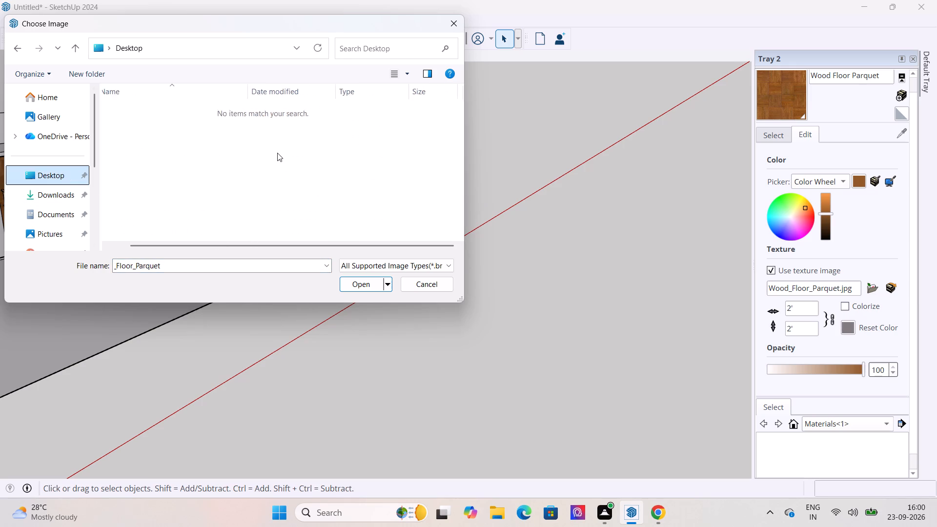
left_click(67, 175)
left_click(61, 191)
left_click(58, 205)
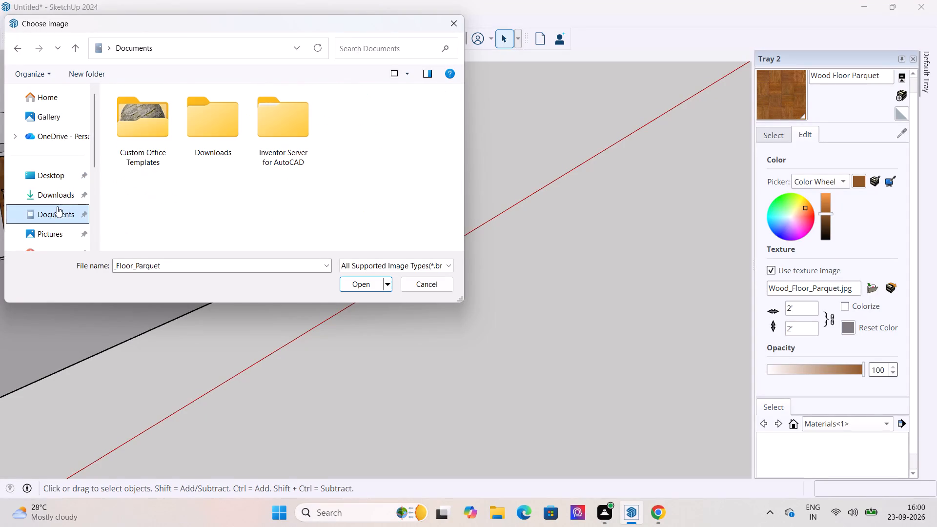
left_click(52, 231)
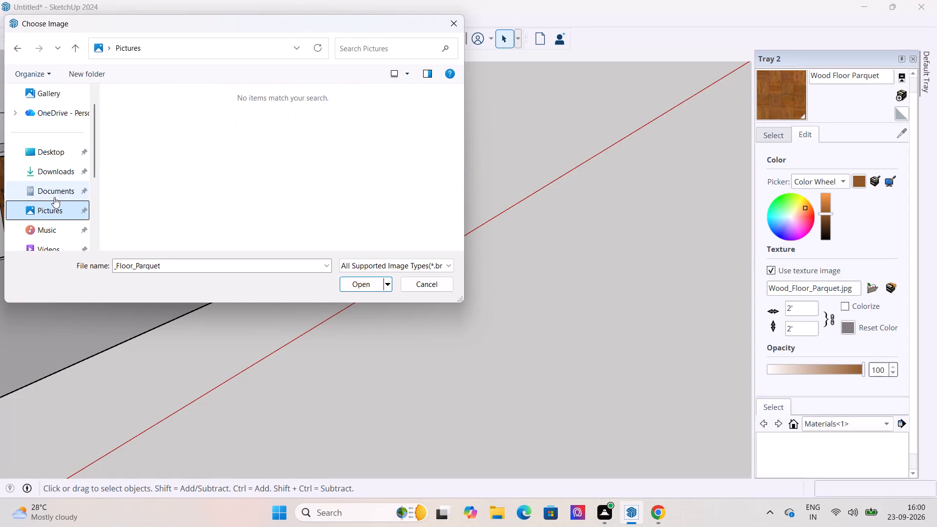
left_click(56, 191)
left_click(139, 117)
double_click(139, 117)
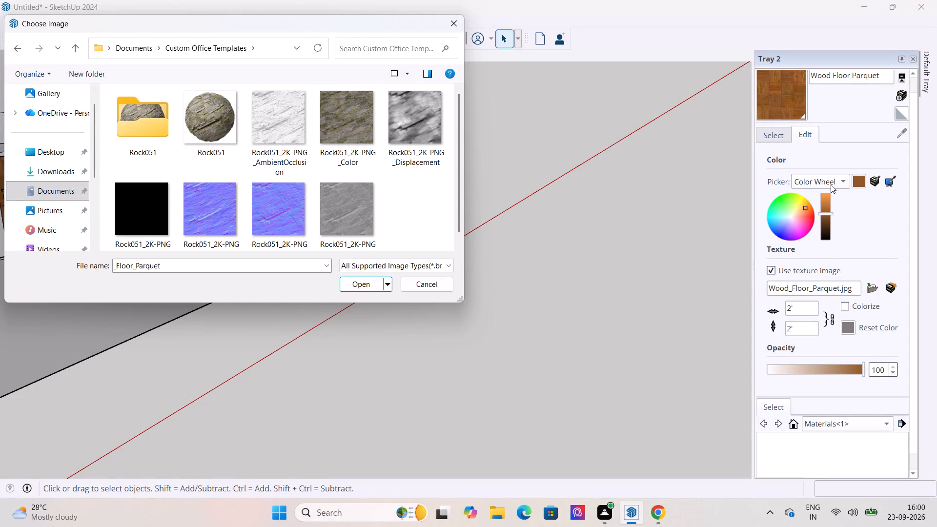
left_click(780, 134)
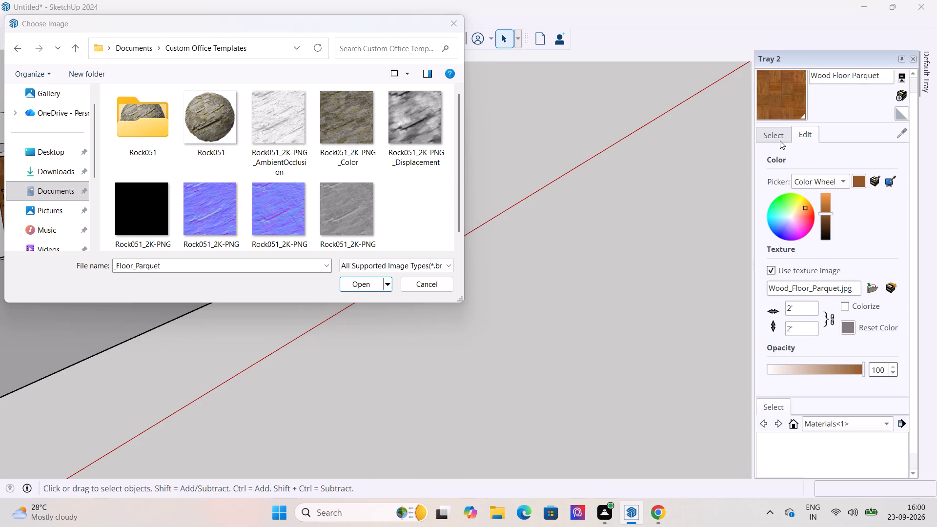
left_click(451, 25)
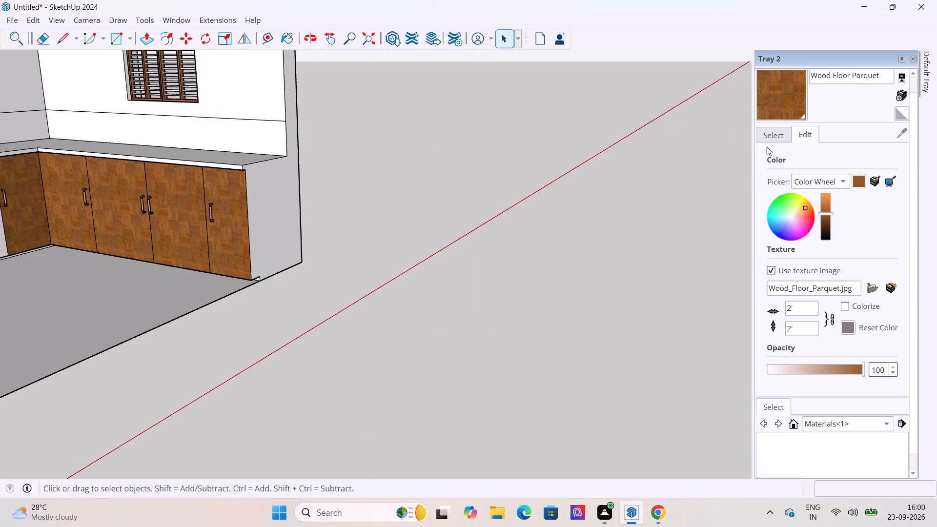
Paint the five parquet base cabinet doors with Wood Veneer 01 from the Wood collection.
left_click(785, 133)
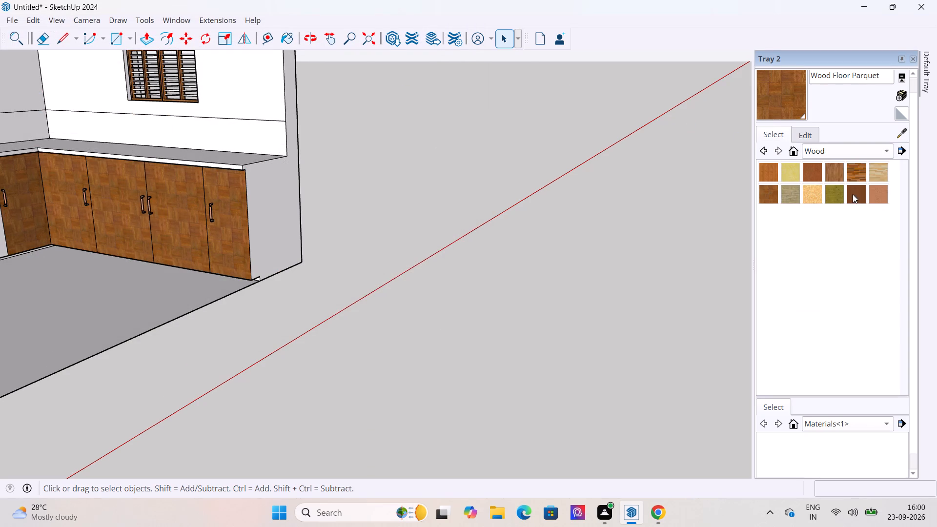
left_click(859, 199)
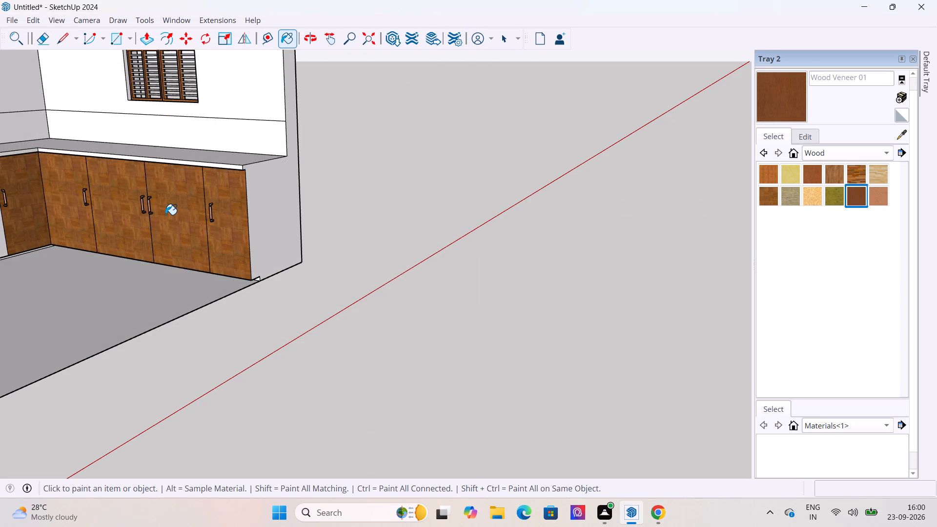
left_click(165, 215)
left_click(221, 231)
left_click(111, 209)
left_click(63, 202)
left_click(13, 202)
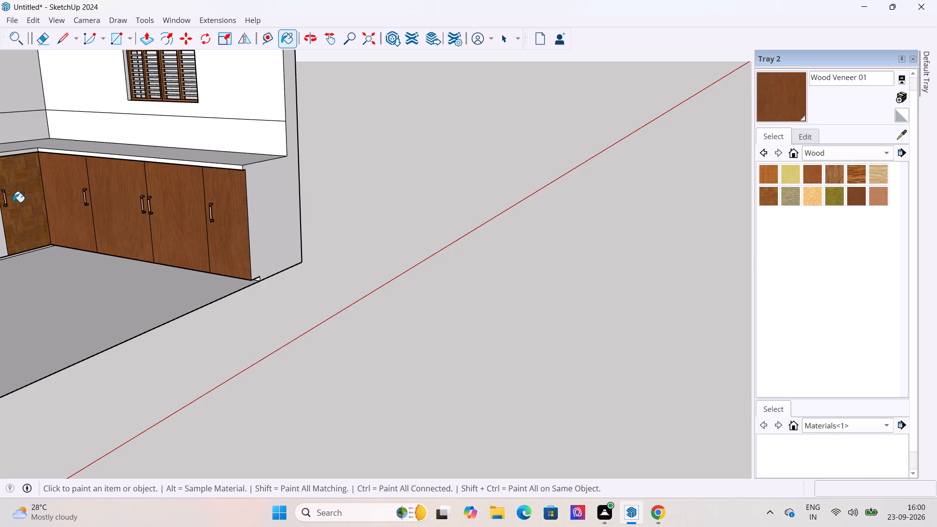
Paint the five wood-veneer base cabinet doors with Metal Standing Seam Red from the Roofing collection.
left_click(819, 153)
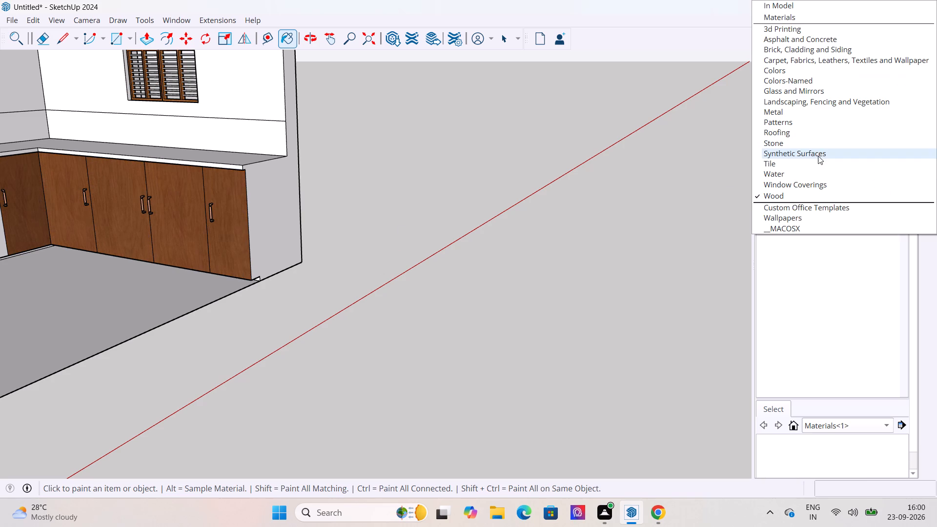
left_click(791, 135)
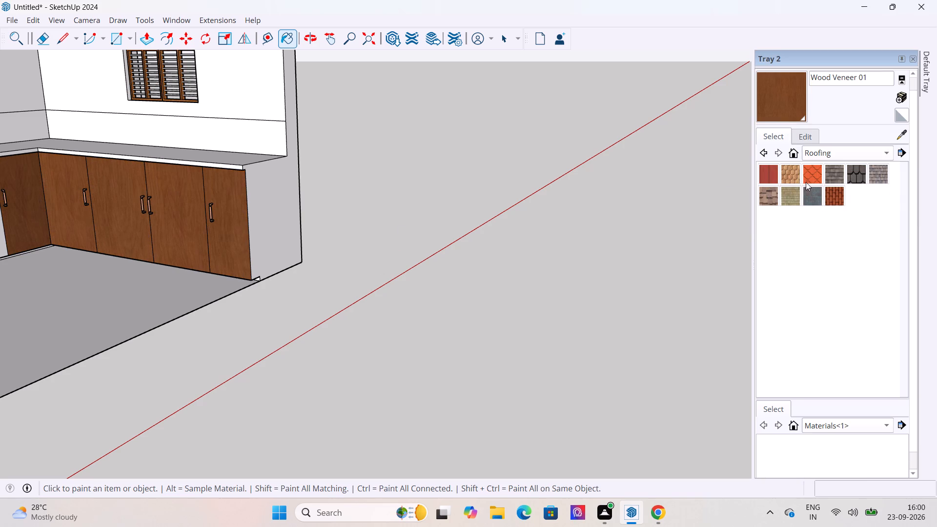
left_click(772, 172)
scroll(248, 236, "up", 4)
left_click(231, 223)
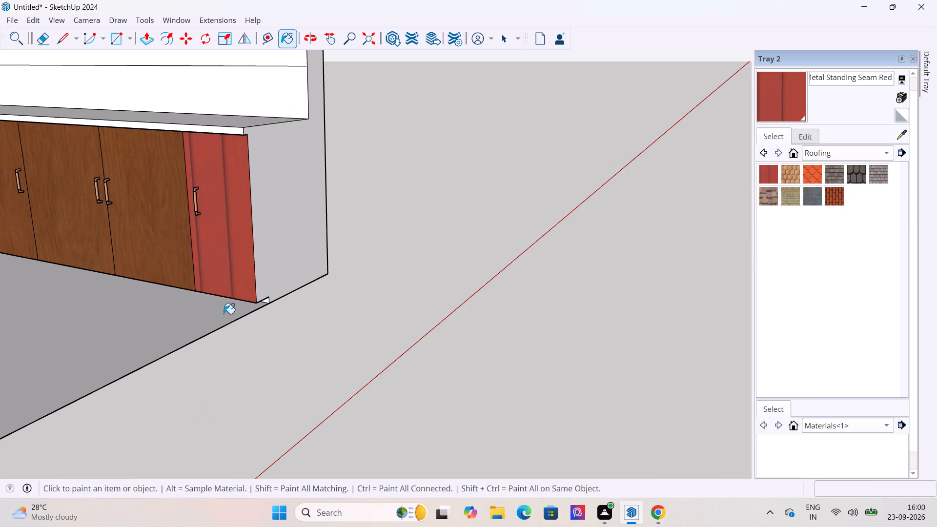
scroll(348, 375, "down", 4)
scroll(170, 287, "up", 5)
left_click(205, 257)
left_click(155, 245)
scroll(255, 317, "down", 7)
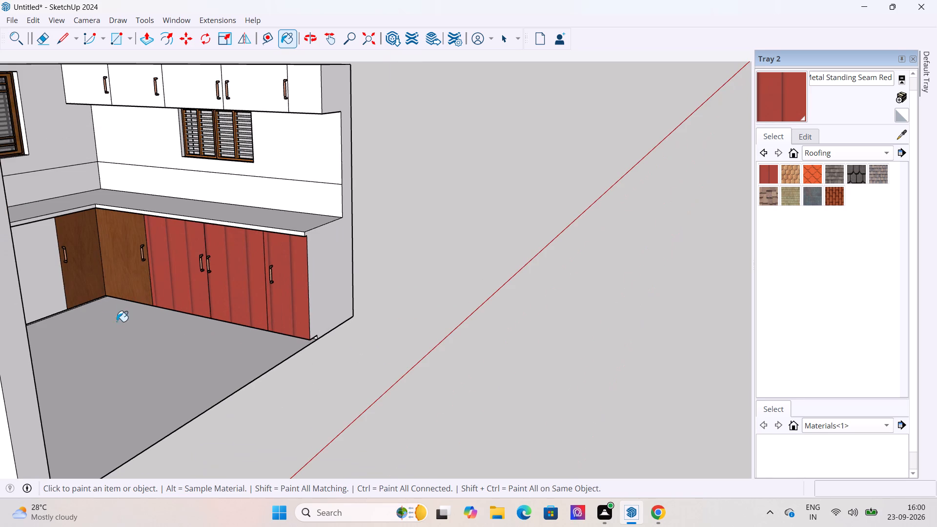
left_click(107, 260)
left_click(81, 256)
scroll(171, 312, "up", 5)
scroll(225, 418, "down", 6)
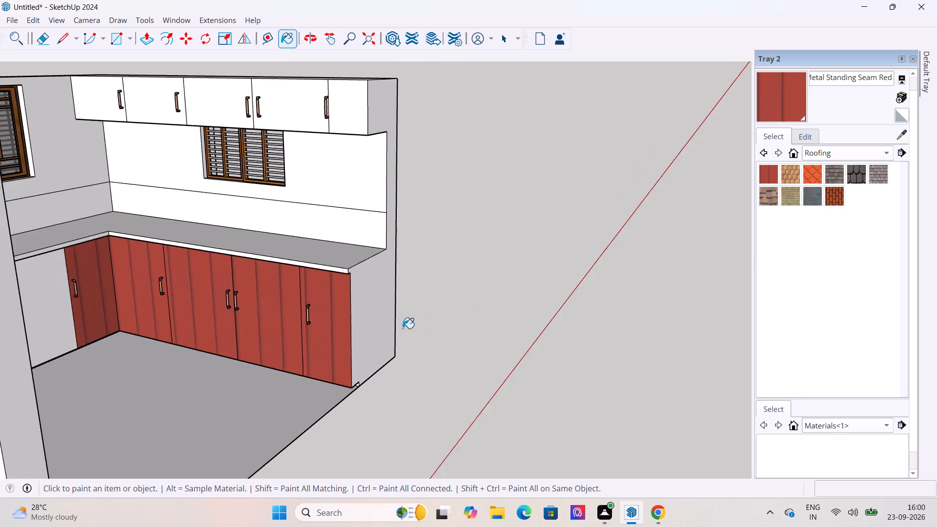
Browse the Wood, Custom Office Templates, Wallpapers and __MACOSX material collections and their subfolders for a cabinet door material.
scroll(403, 328, "up", 7)
middle_click_drag(395, 320, 371, 272)
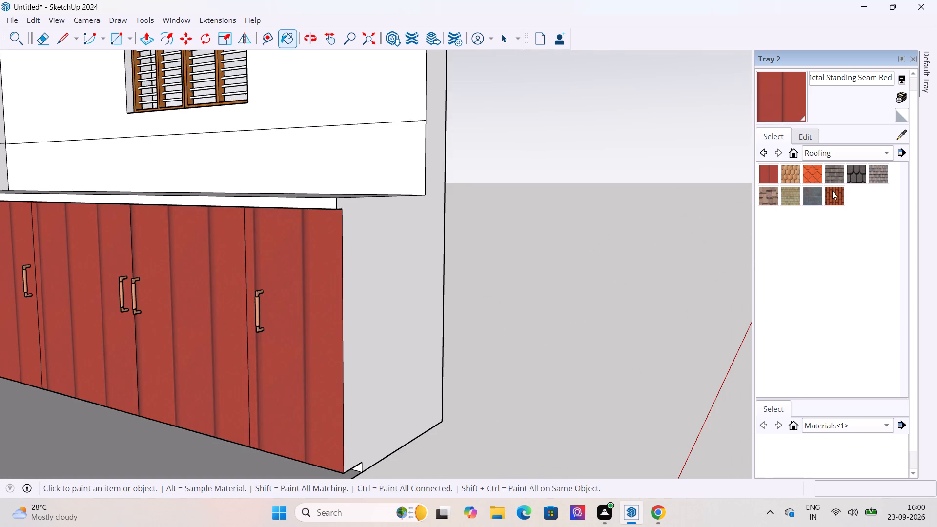
left_click(826, 158)
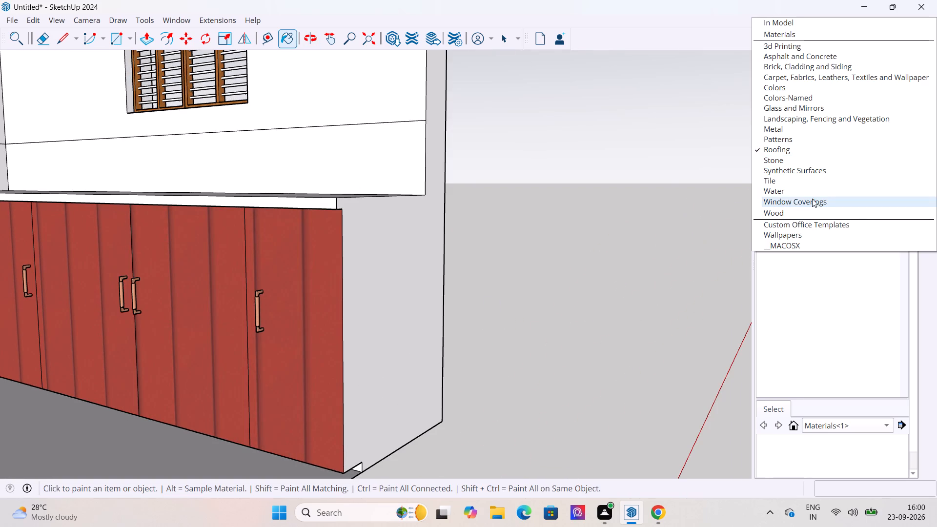
left_click(808, 214)
left_click(814, 150)
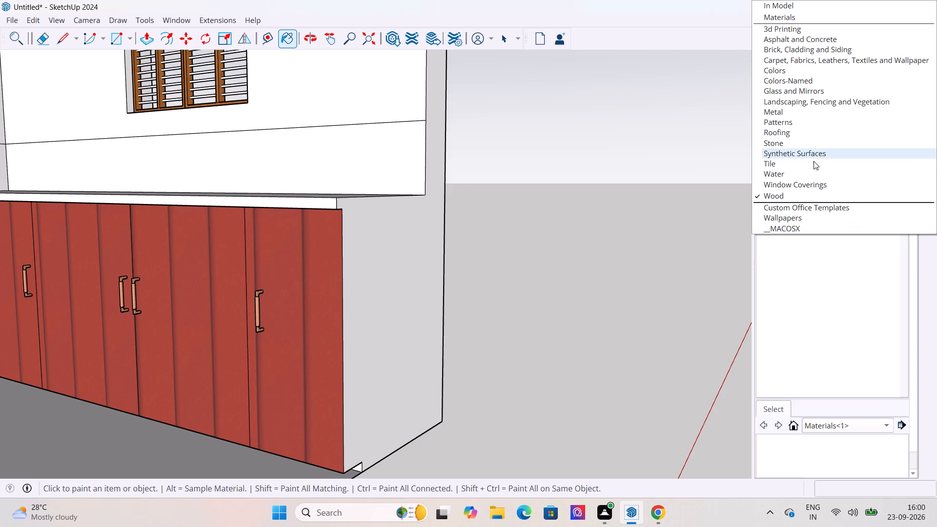
left_click(800, 205)
left_click(769, 174)
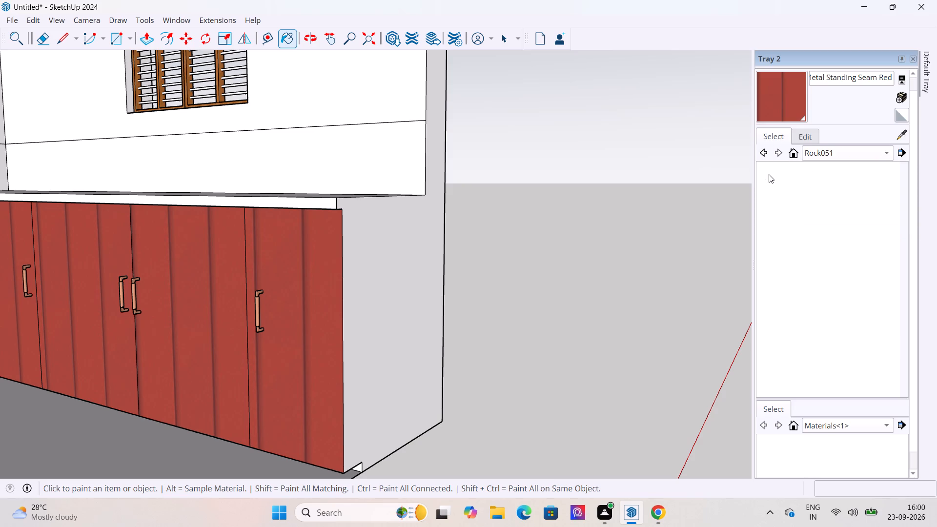
left_click(827, 152)
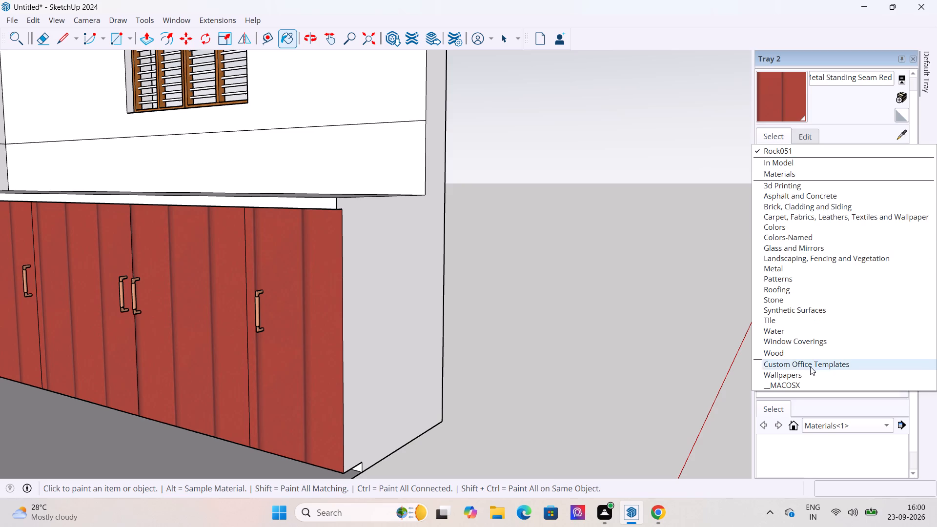
left_click(809, 374)
left_click(765, 170)
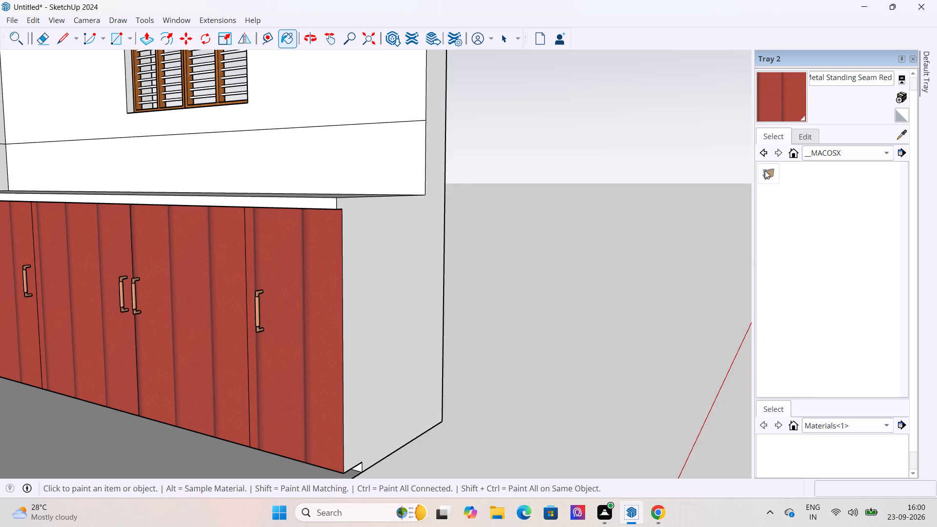
left_click(818, 148)
left_click(783, 229)
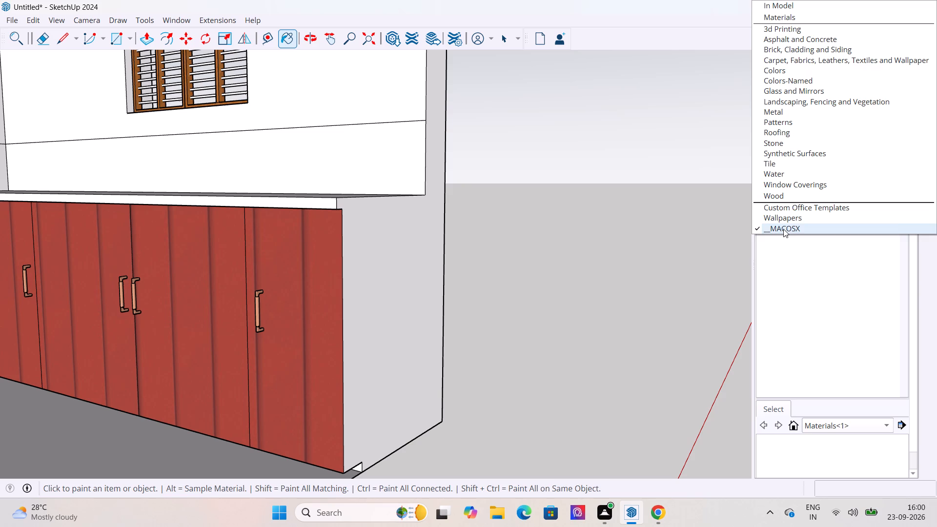
left_click(767, 173)
left_click(809, 152)
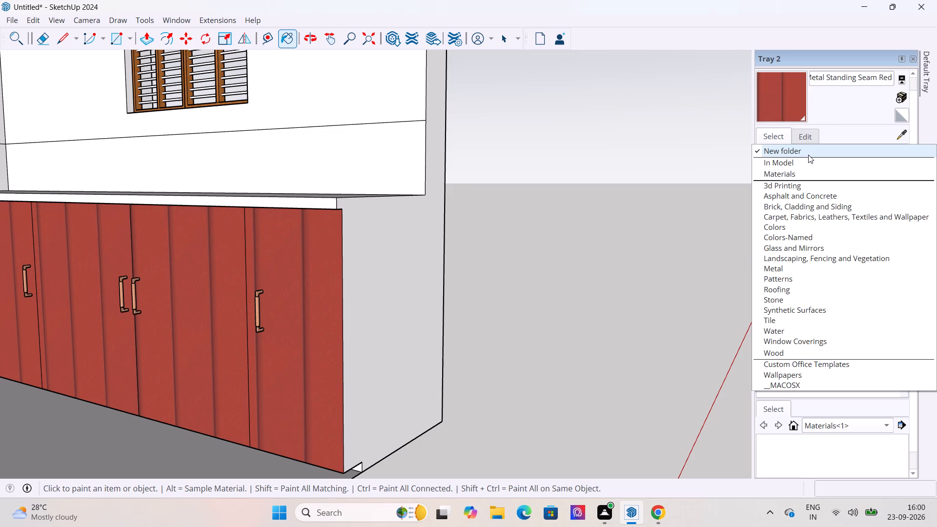
Browse the 3d Printing, Asphalt and Concrete, Brick, Carpet, Colors, Colors-Named and Water collections for a cabinet door material.
left_click(803, 173)
left_click(764, 171)
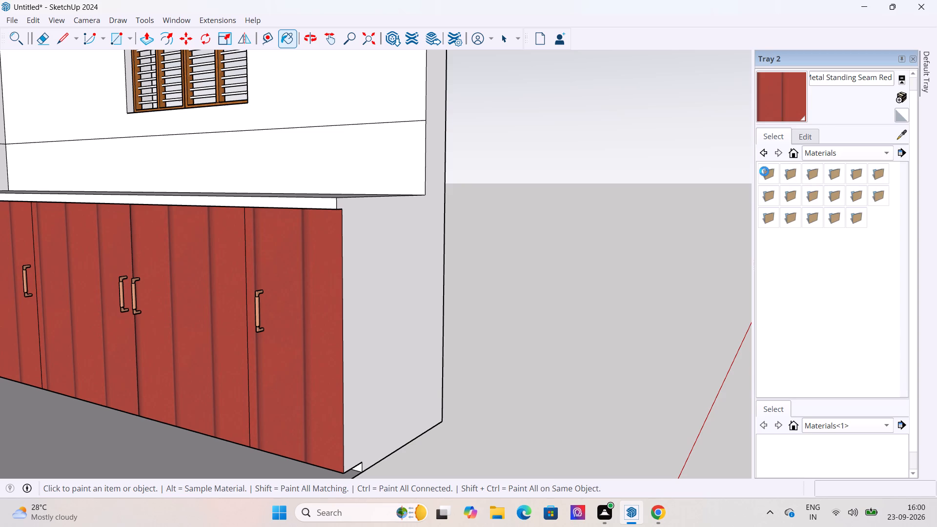
left_click(818, 156)
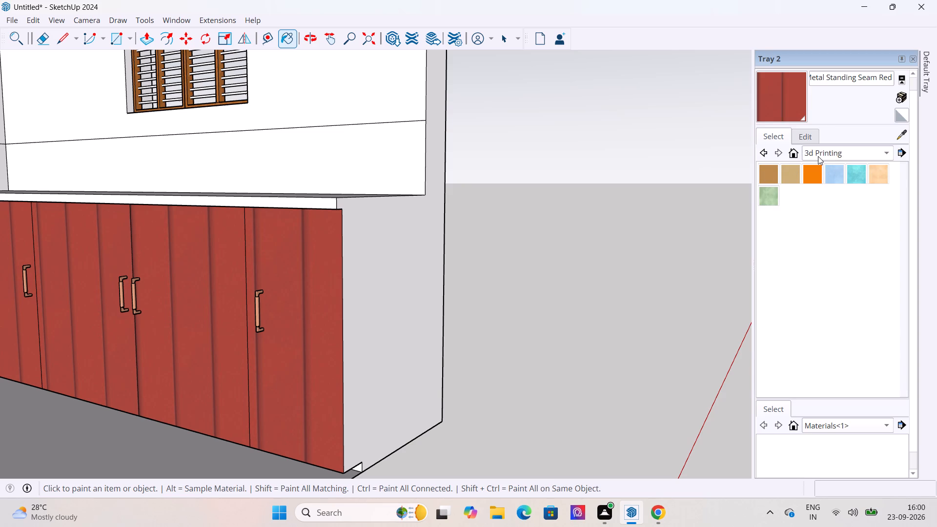
left_click(794, 141)
left_click(791, 176)
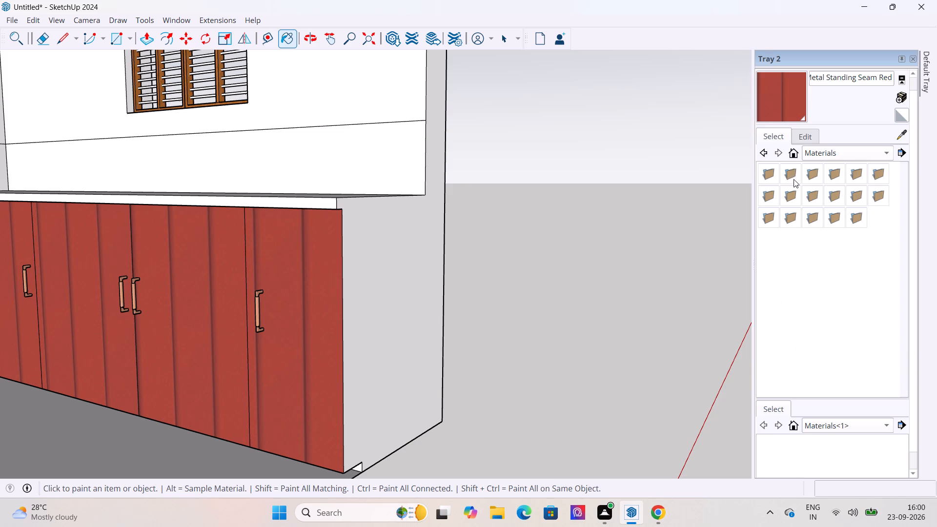
left_click(824, 150)
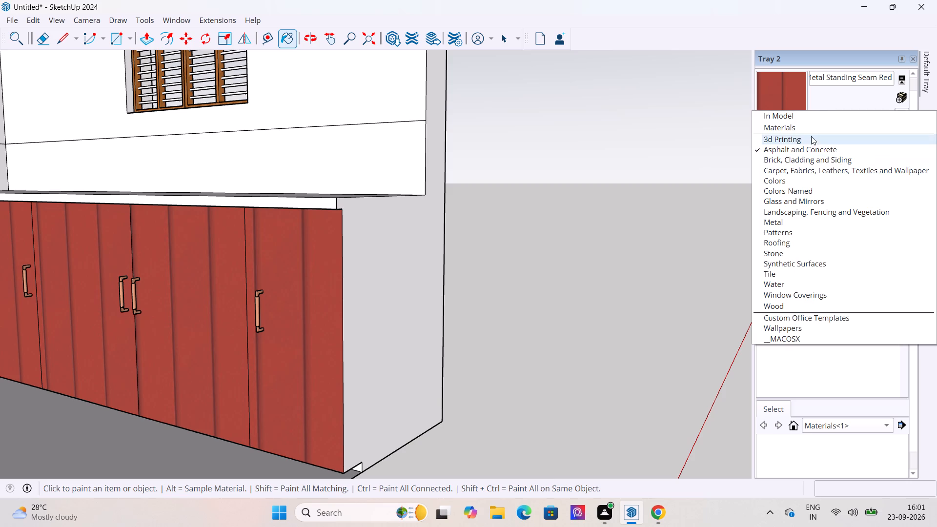
left_click(812, 133)
left_click(811, 168)
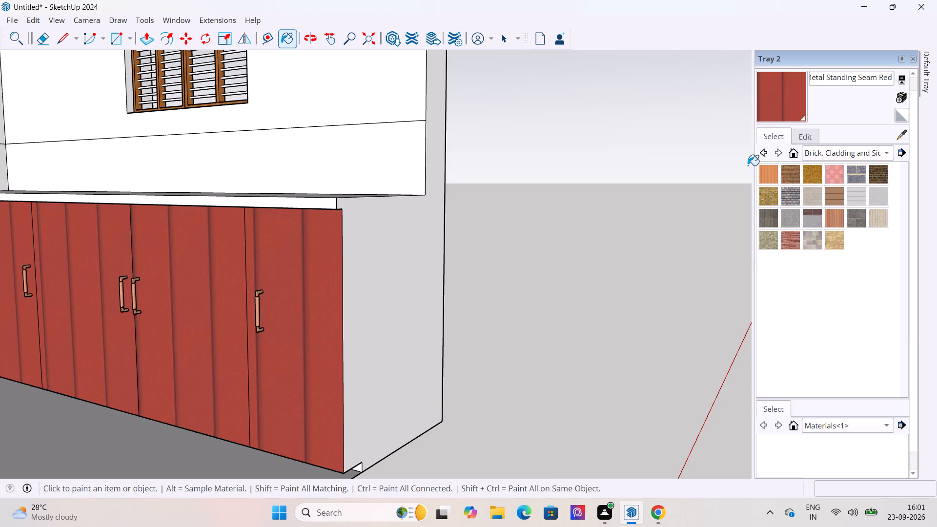
left_click(814, 150)
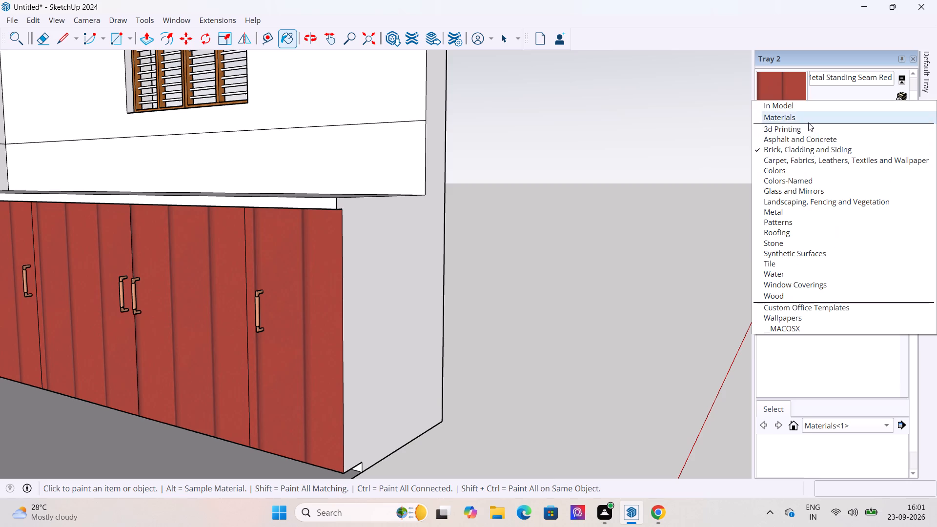
left_click(808, 122)
left_click(831, 173)
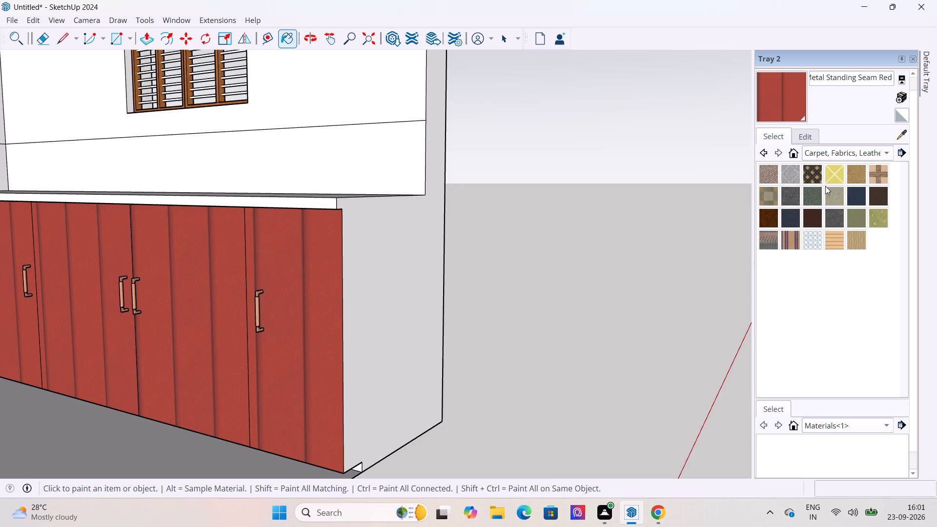
left_click(823, 150)
left_click(796, 106)
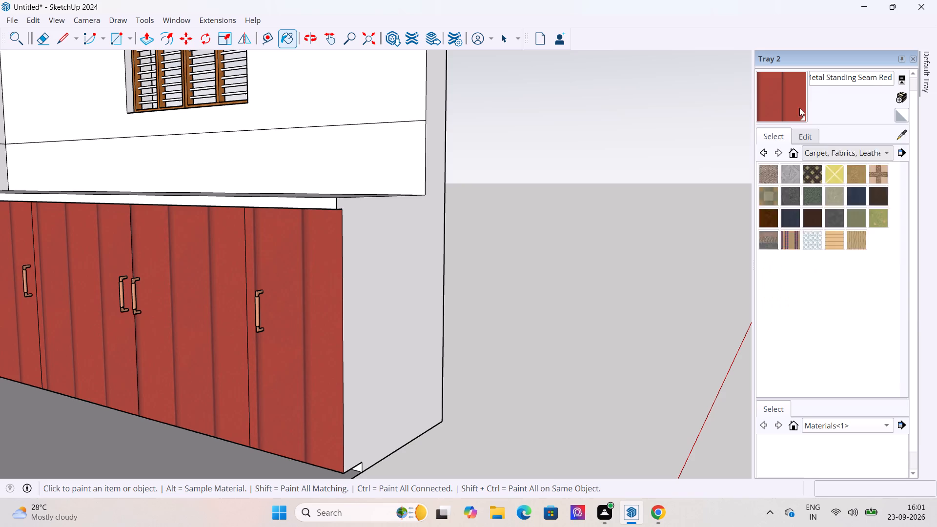
left_click(853, 174)
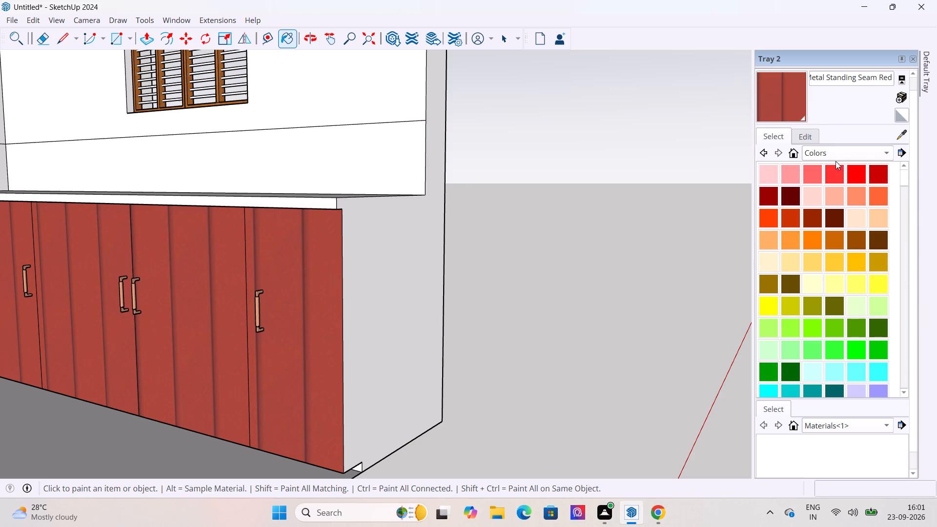
left_click(834, 153)
left_click(812, 100)
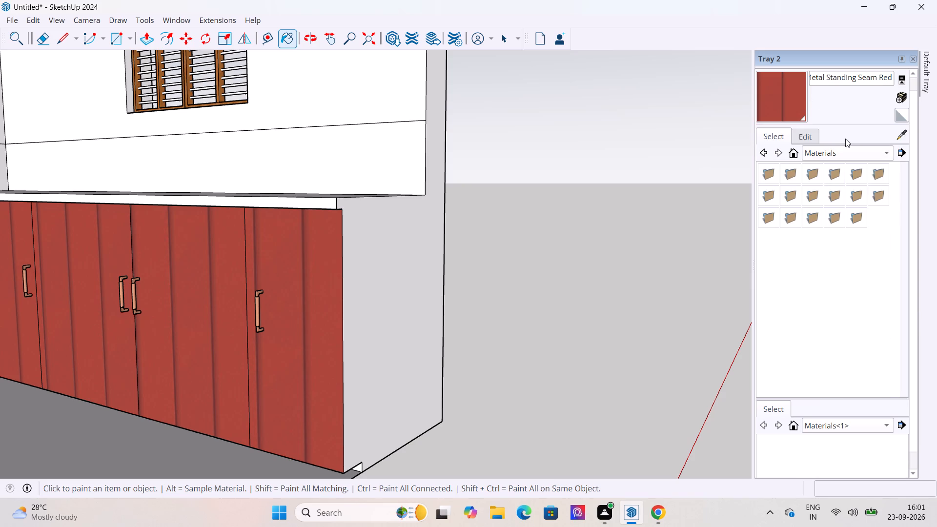
left_click(880, 171)
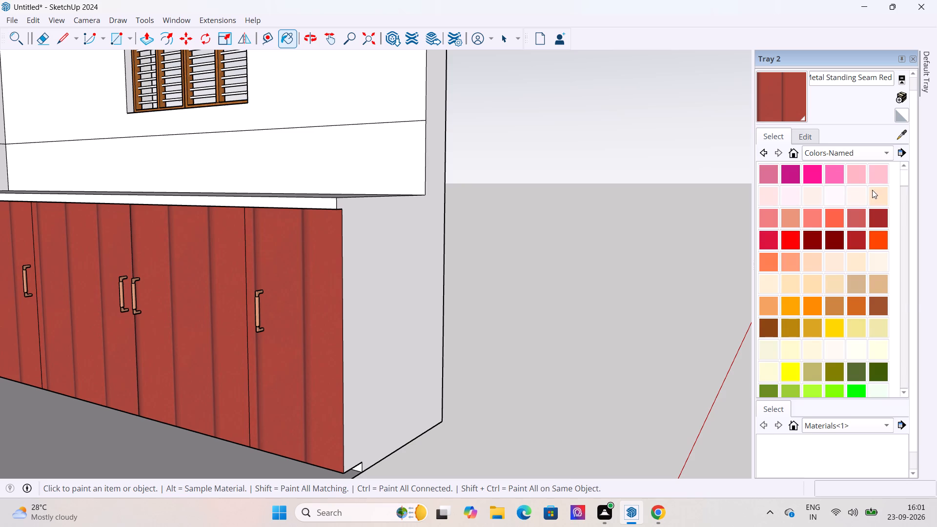
left_click(829, 153)
left_click(770, 85)
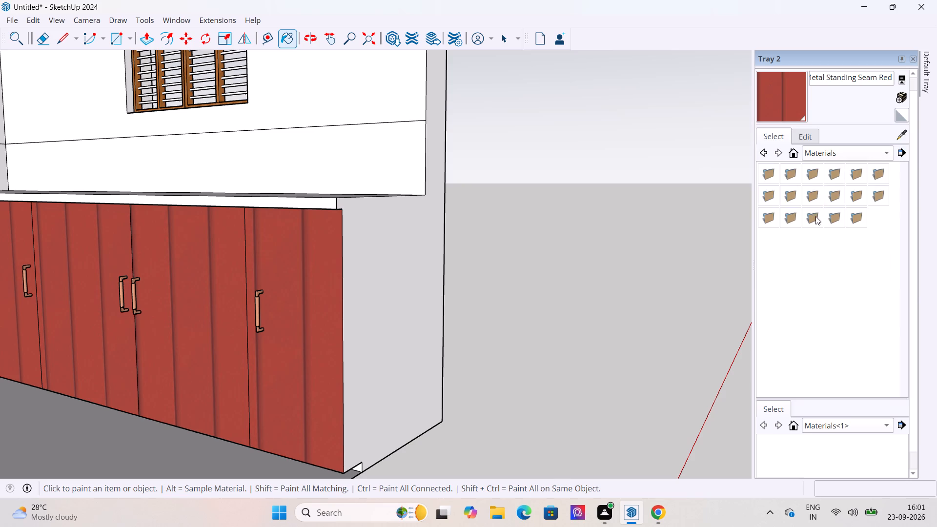
left_click(815, 216)
left_click(815, 152)
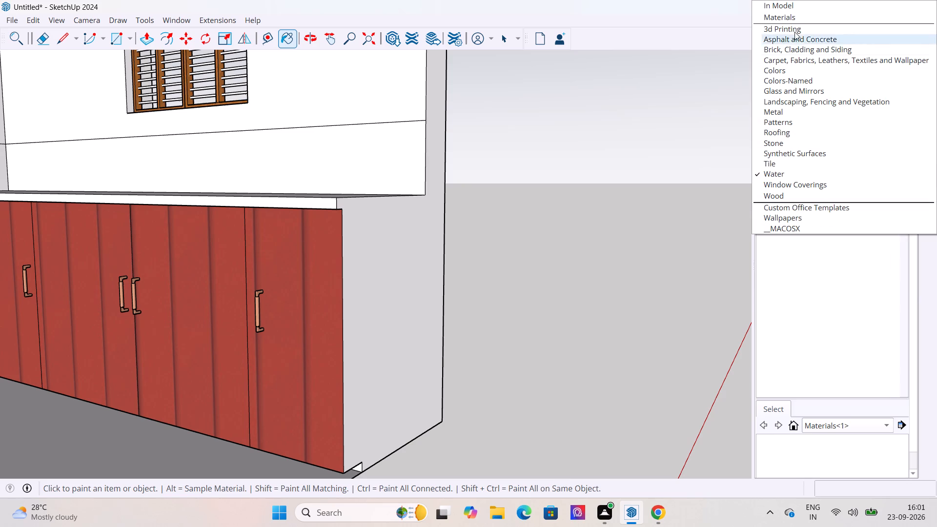
left_click(791, 14)
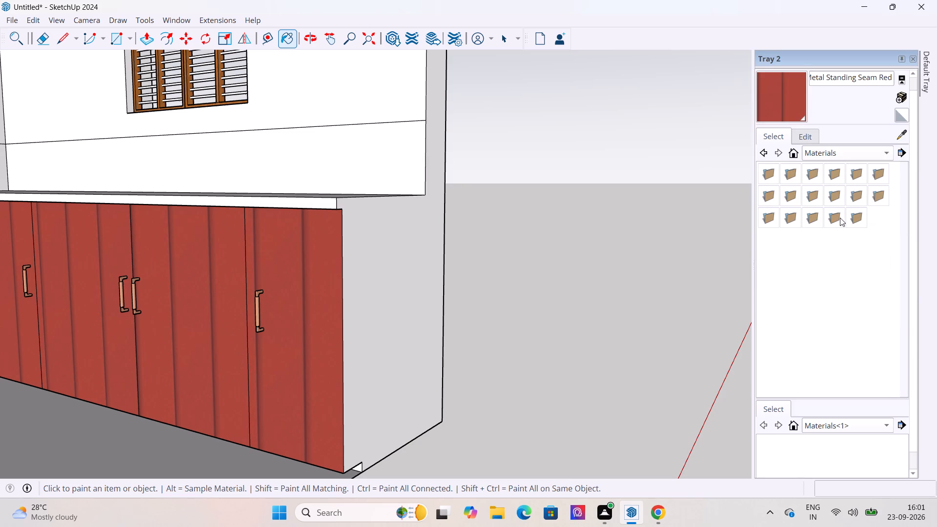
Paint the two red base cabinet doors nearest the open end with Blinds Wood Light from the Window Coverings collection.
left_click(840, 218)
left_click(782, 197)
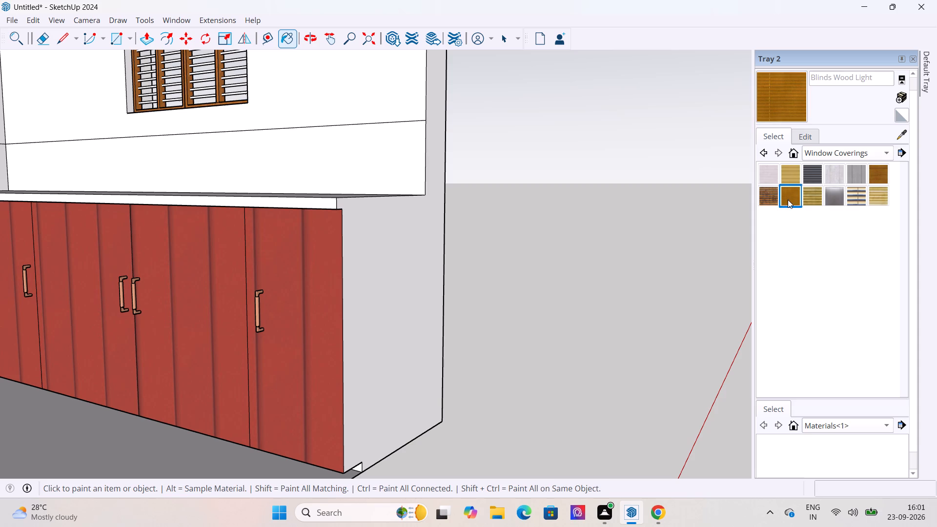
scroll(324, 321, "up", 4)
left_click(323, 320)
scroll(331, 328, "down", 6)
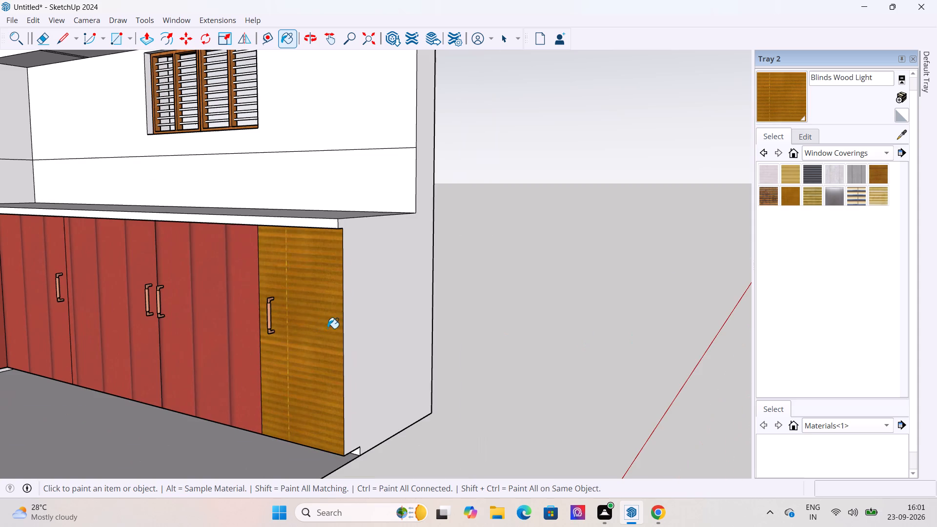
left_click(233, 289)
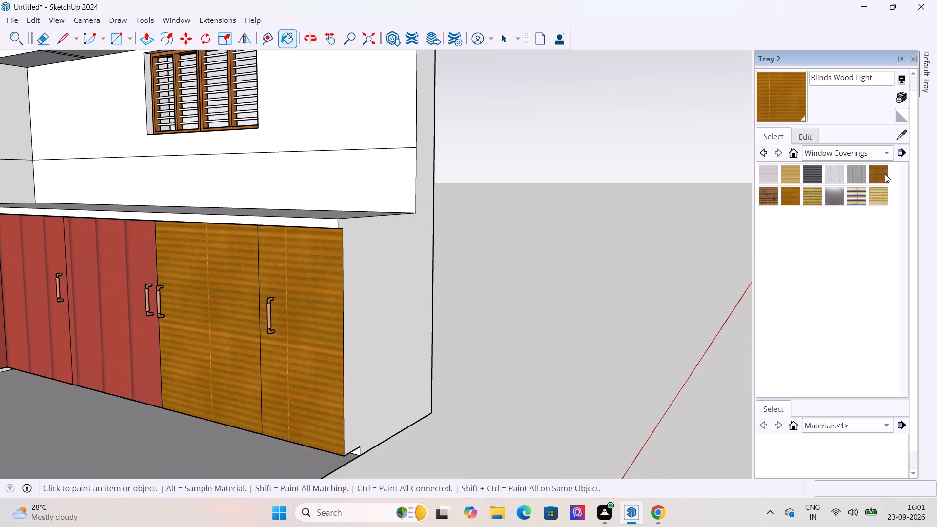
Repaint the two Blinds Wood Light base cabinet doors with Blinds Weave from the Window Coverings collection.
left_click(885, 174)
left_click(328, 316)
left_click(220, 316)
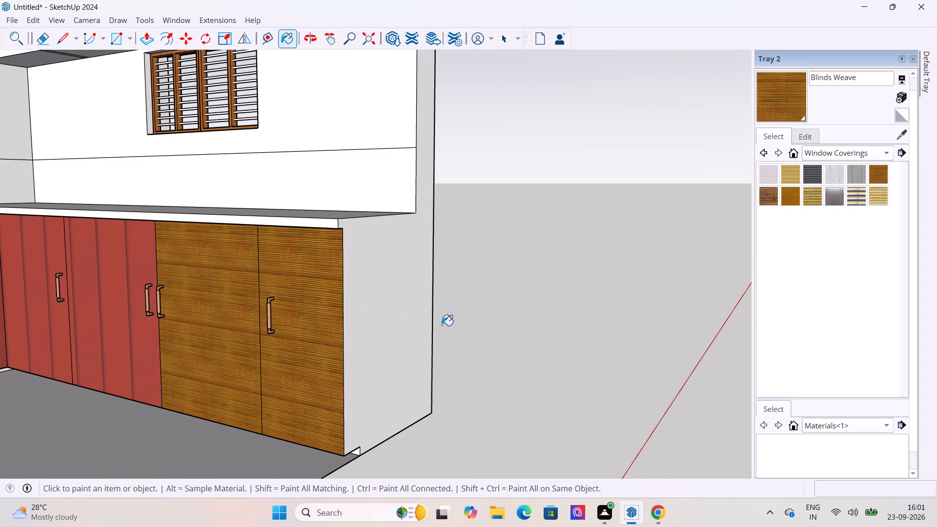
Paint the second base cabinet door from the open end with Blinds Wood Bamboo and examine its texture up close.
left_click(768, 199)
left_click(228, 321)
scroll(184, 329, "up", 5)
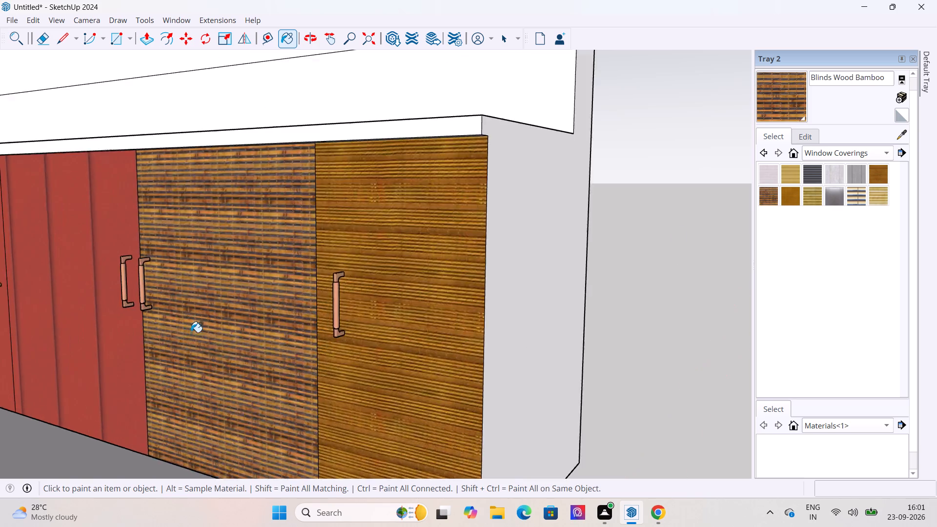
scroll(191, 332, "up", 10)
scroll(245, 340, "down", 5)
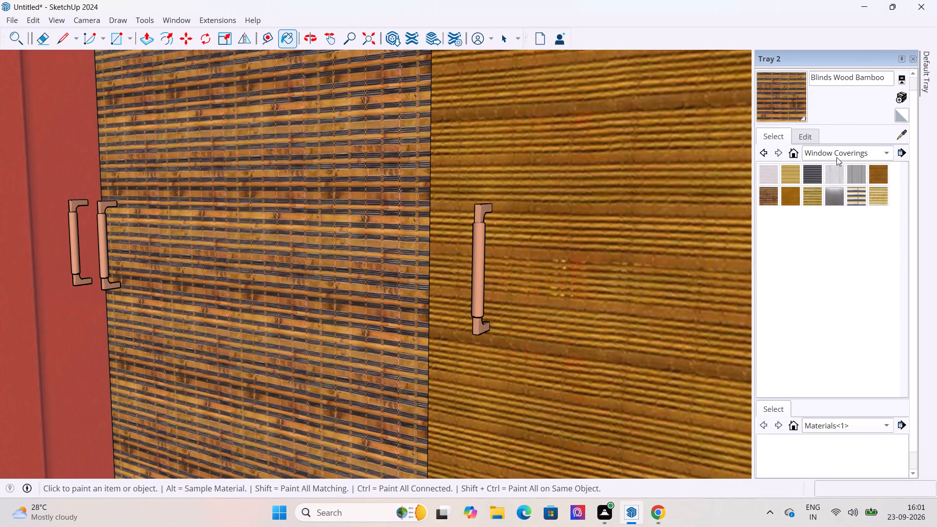
Paint the two blinds-textured and three red base cabinet doors with Wood Veneer 02 from the Wood collection.
left_click(835, 154)
left_click(813, 199)
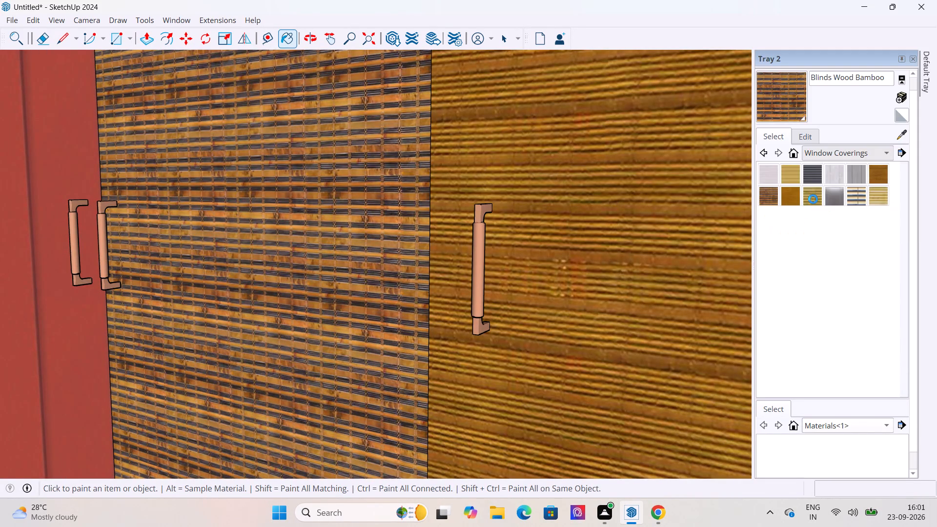
left_click(877, 191)
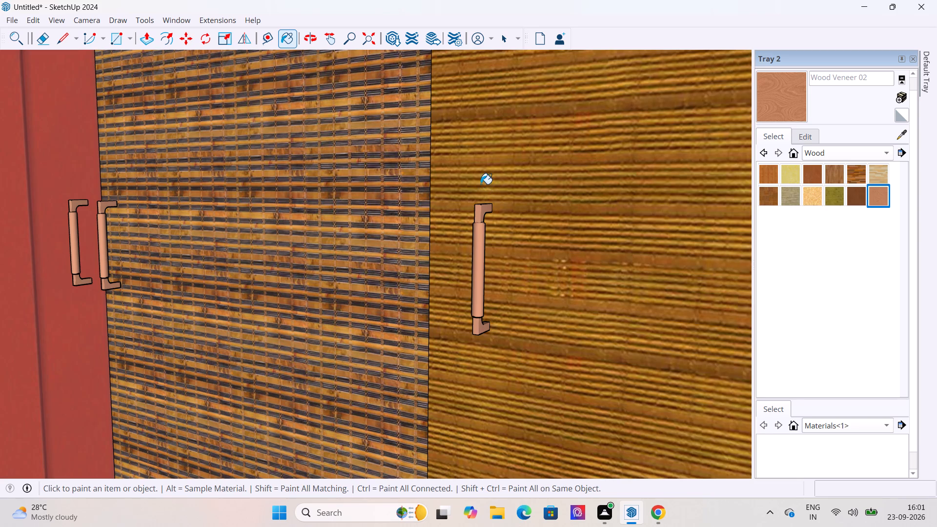
left_click(481, 184)
left_click(349, 165)
scroll(427, 286, "down", 12)
left_click(287, 239)
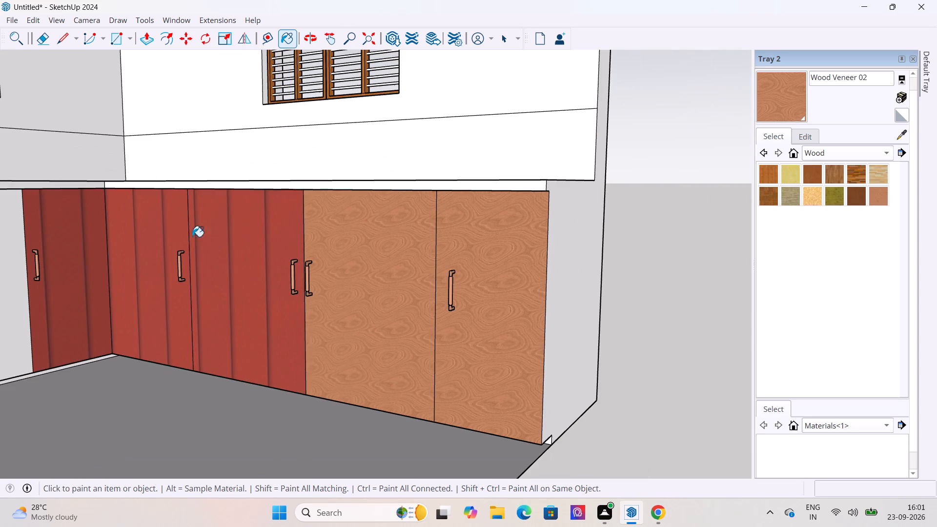
left_click(161, 236)
left_click(74, 245)
scroll(488, 309, "up", 16)
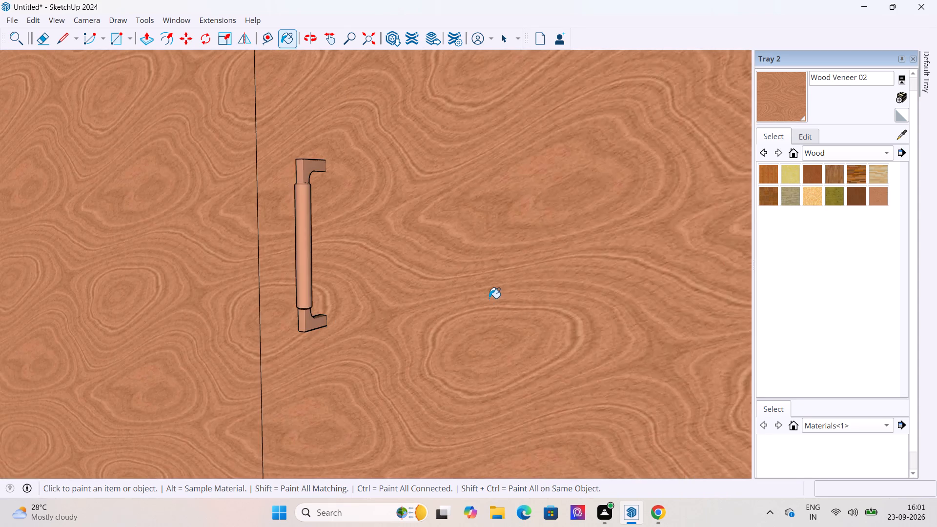
Paint the three remaining white base cabinet doors beneath the three-panel window with Wood Veneer 02.
scroll(489, 298, "down", 13)
middle_click_drag(550, 325, 391, 329)
scroll(390, 326, "down", 7)
scroll(97, 255, "up", 1)
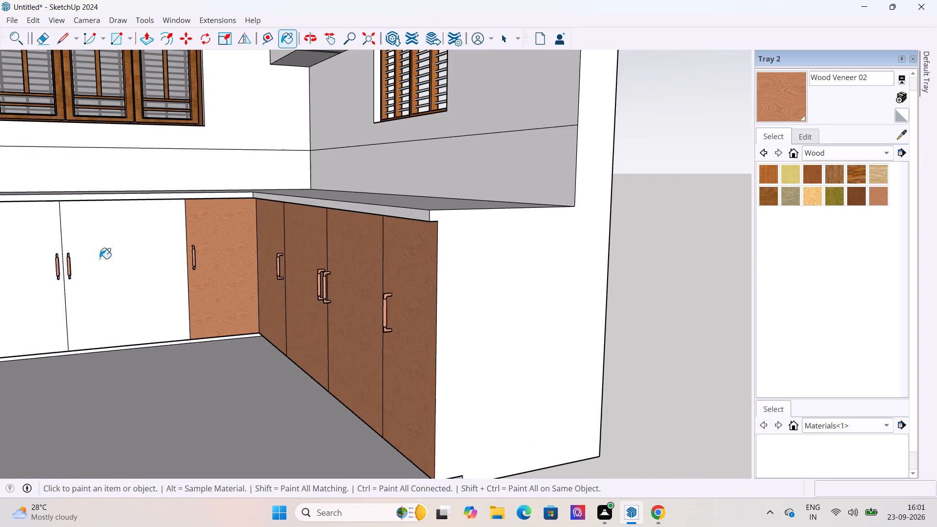
left_click(104, 260)
scroll(230, 271, "down", 7)
left_click(108, 288)
left_click(67, 278)
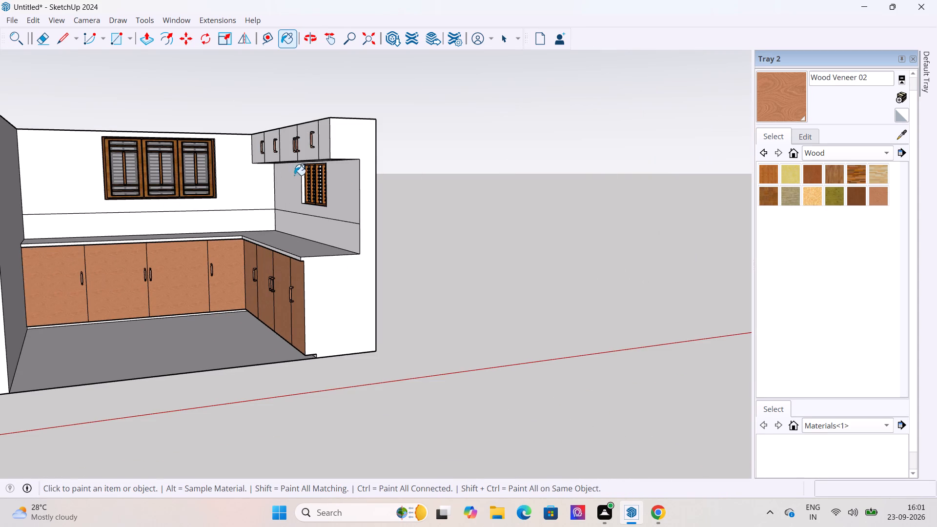
Paint all five wall cabinet door fronts above the louvred window with Wood Veneer 02.
middle_click_drag(299, 176, 489, 182)
scroll(410, 152, "up", 5)
left_click(409, 151)
left_click(346, 142)
left_click(252, 141)
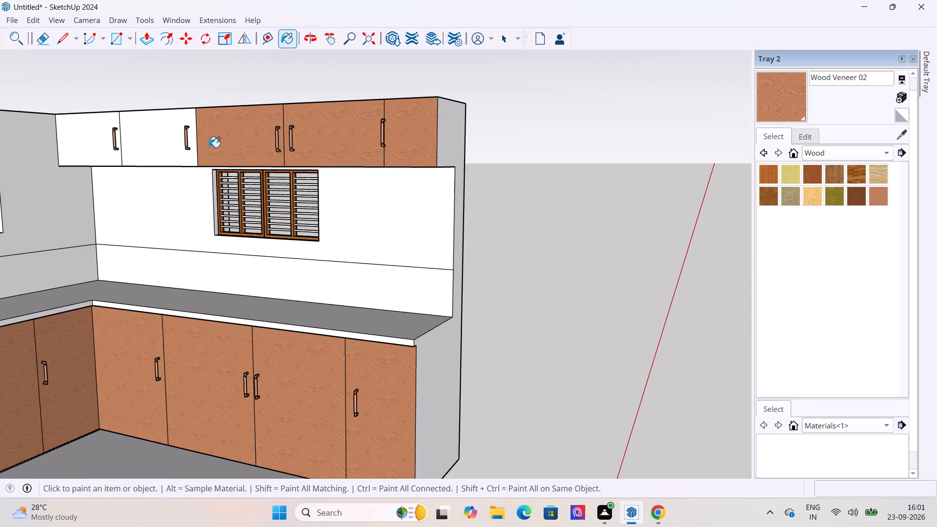
left_click(166, 150)
left_click(90, 147)
Paint the L-shaped countertop's top surface with Stone Vein Gray from the Stone collection.
scroll(299, 306, "down", 6)
middle_click_drag(408, 286, 288, 266)
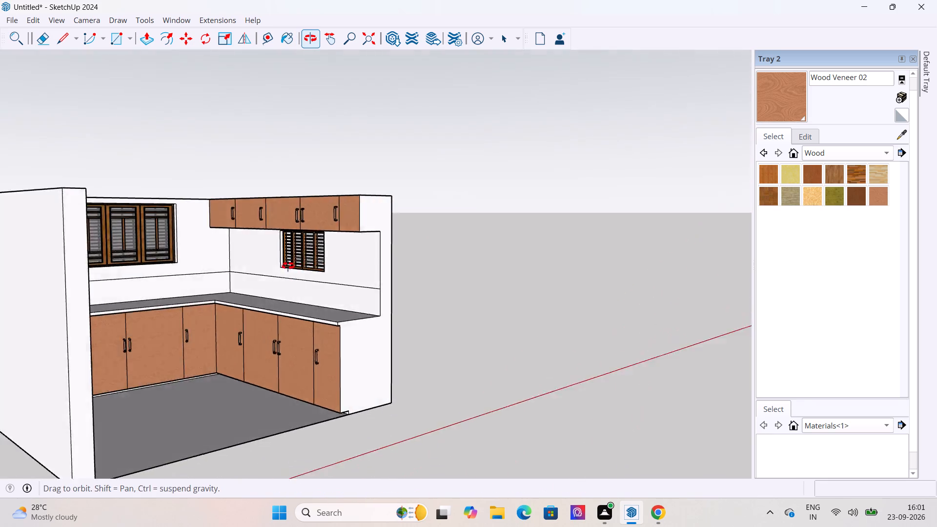
middle_click_drag(288, 266, 301, 284)
scroll(221, 298, "up", 4)
scroll(315, 278, "up", 3)
scroll(315, 277, "down", 7)
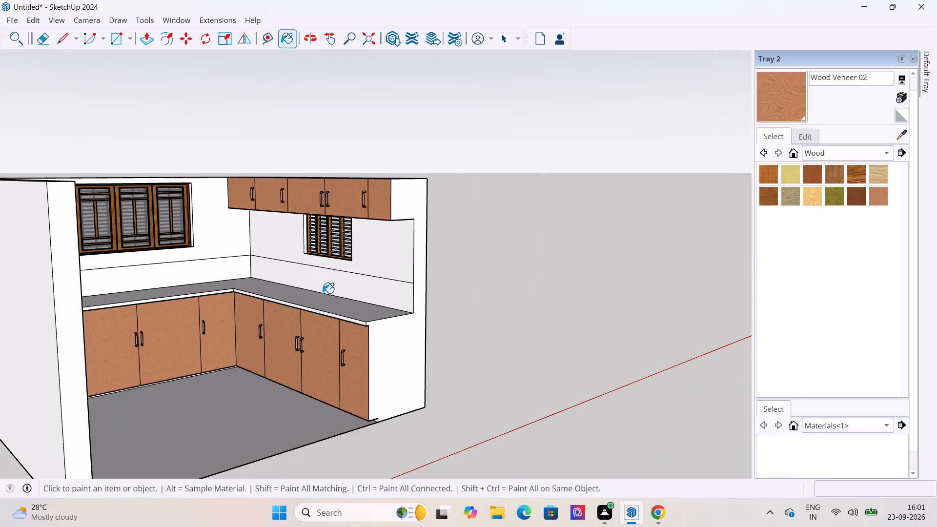
left_click(827, 150)
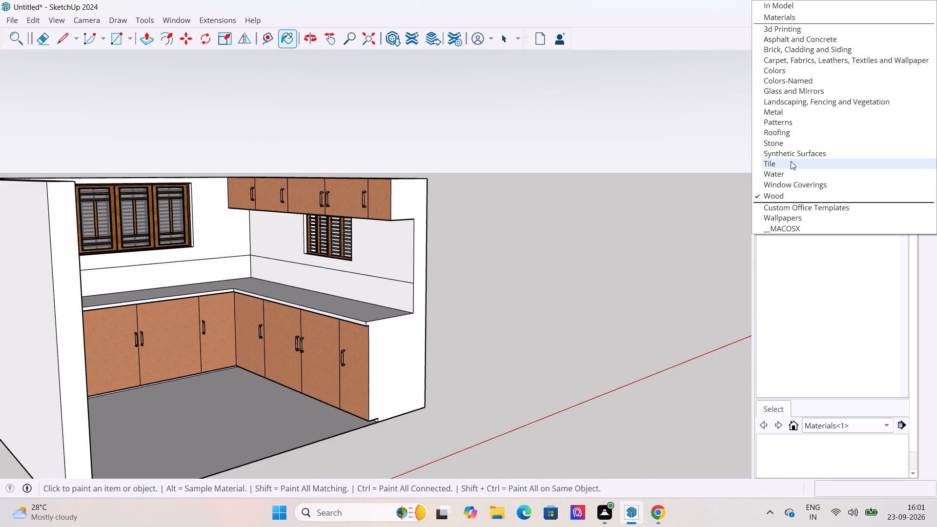
left_click(791, 144)
scroll(815, 251, "up", 3)
left_click(790, 189)
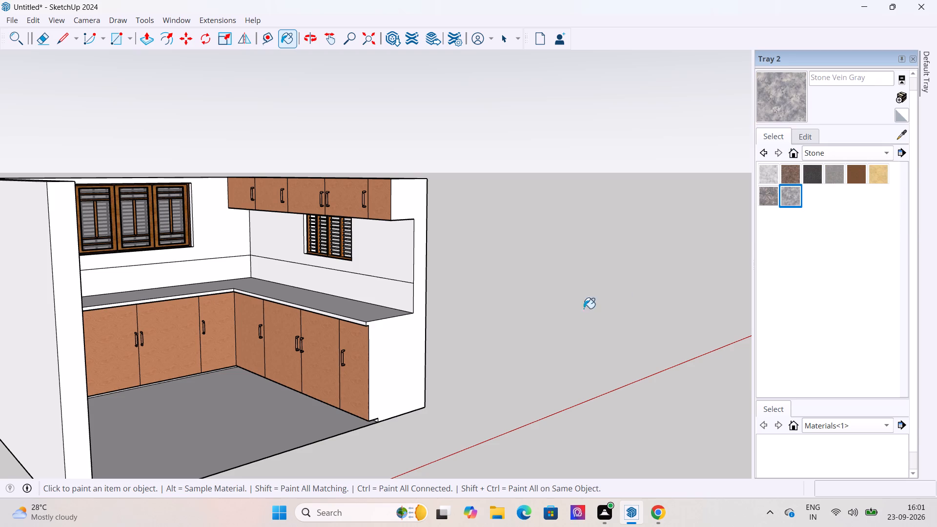
middle_click_drag(584, 308, 422, 363)
scroll(503, 387, "up", 9)
left_click(260, 255)
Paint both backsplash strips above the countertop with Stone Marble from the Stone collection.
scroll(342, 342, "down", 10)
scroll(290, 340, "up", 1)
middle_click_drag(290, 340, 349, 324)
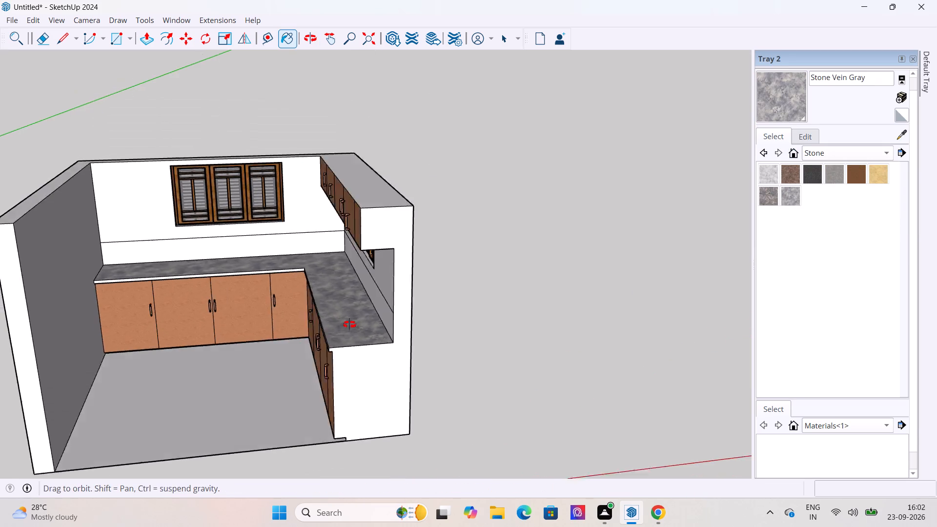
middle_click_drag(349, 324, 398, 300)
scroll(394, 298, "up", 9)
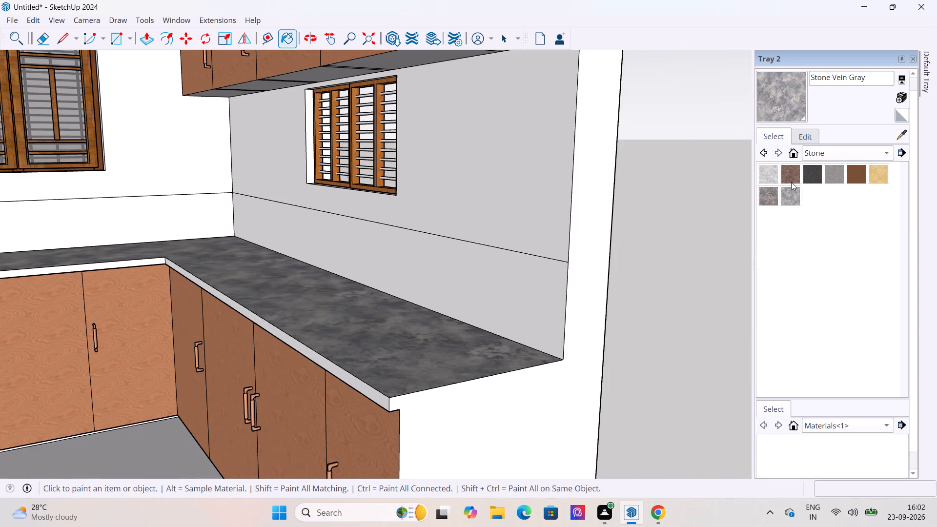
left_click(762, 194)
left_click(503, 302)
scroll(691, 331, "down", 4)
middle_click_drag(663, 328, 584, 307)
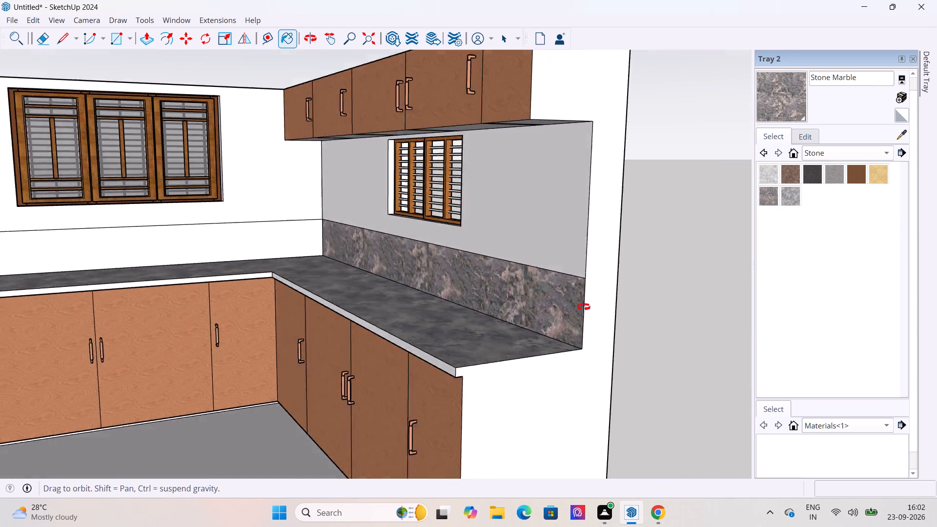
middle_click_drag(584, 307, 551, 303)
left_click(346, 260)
Review the kitchen's backsplash and browse the Synthetic Surfaces and Patterns collections for an alternative material.
middle_click_drag(358, 288, 499, 294)
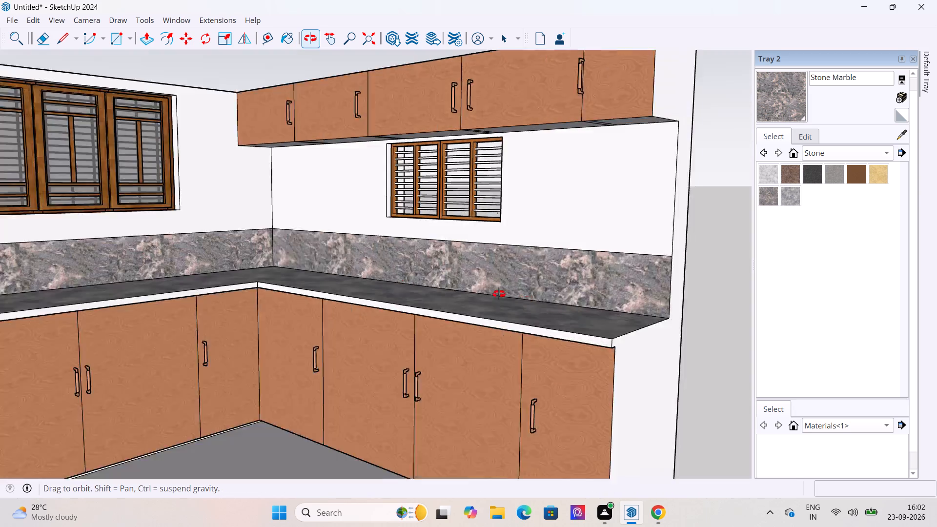
middle_click_drag(499, 294, 394, 294)
scroll(394, 294, "down", 6)
scroll(351, 290, "up", 13)
scroll(269, 281, "down", 14)
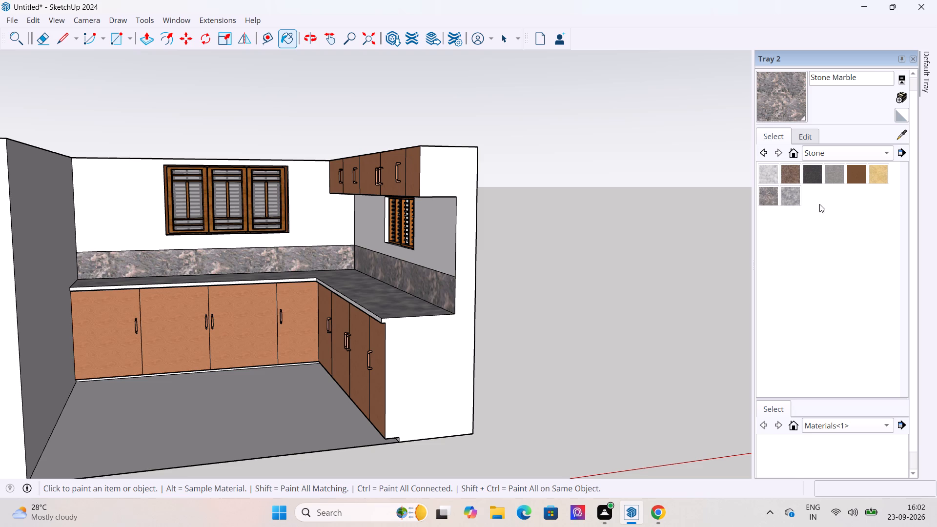
left_click(826, 154)
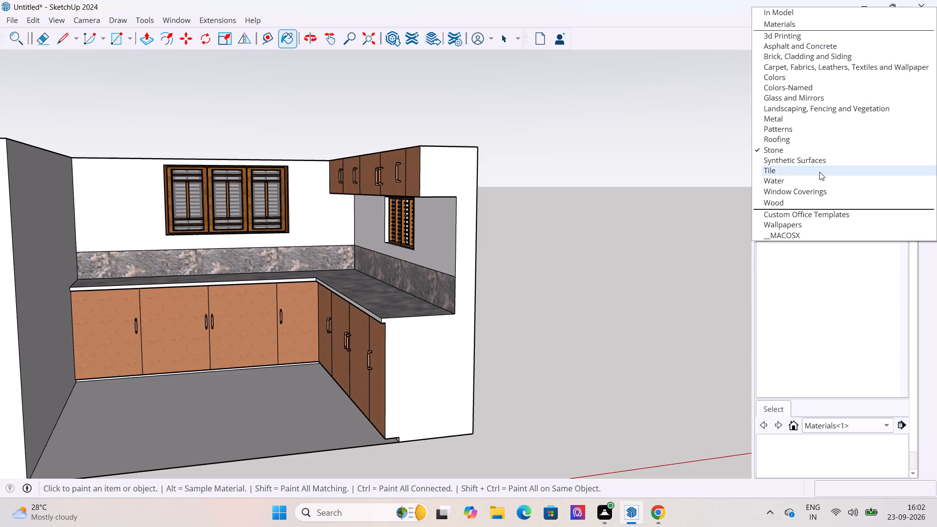
left_click(814, 158)
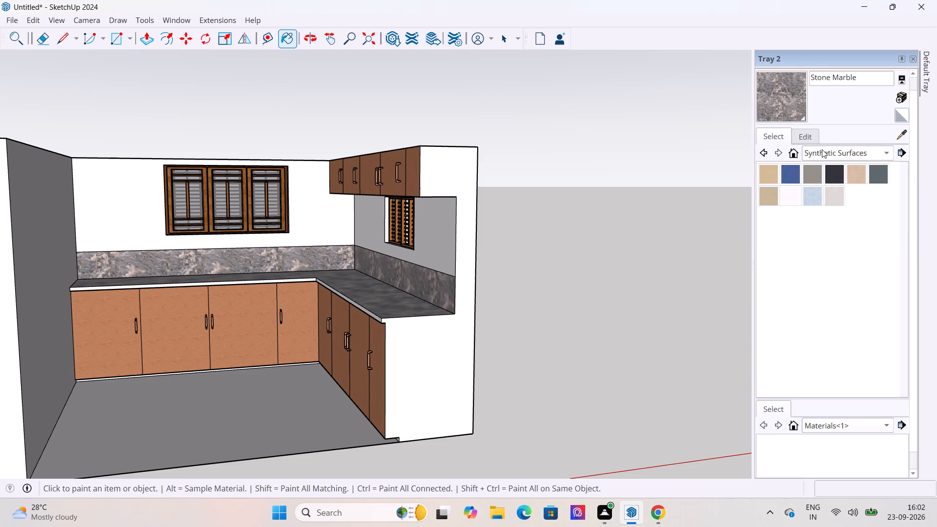
left_click(822, 149)
left_click(802, 125)
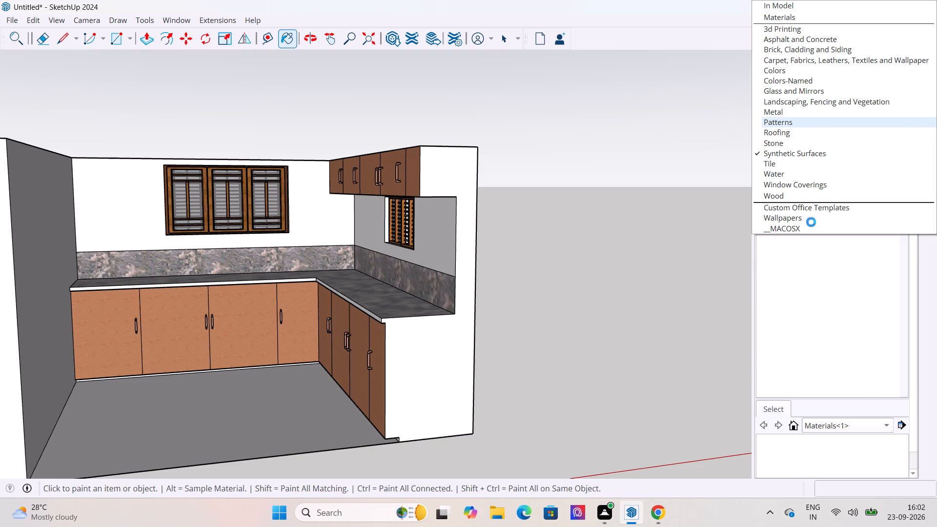
scroll(808, 283, "down", 1)
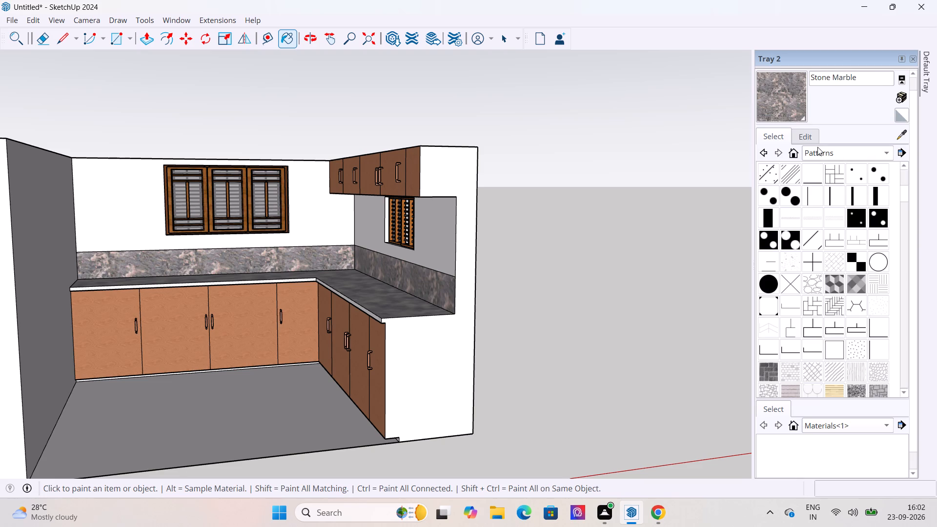
left_click(818, 149)
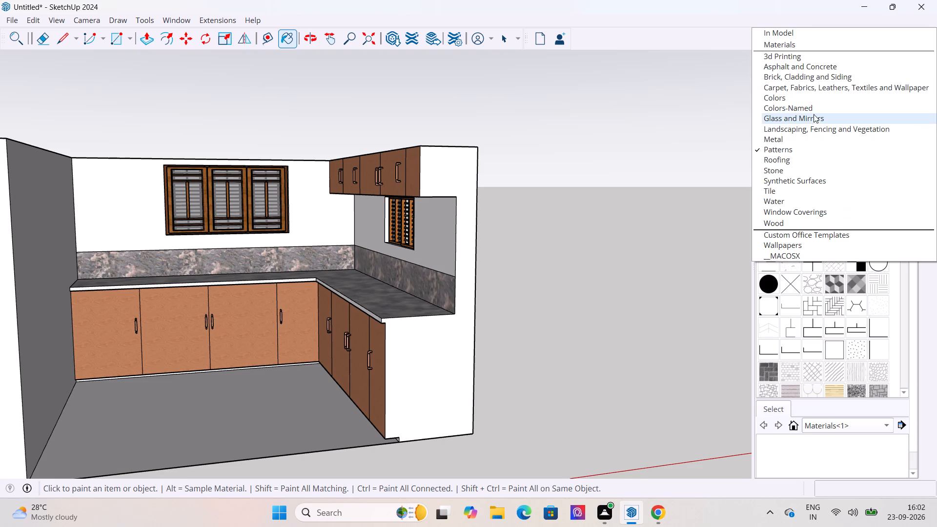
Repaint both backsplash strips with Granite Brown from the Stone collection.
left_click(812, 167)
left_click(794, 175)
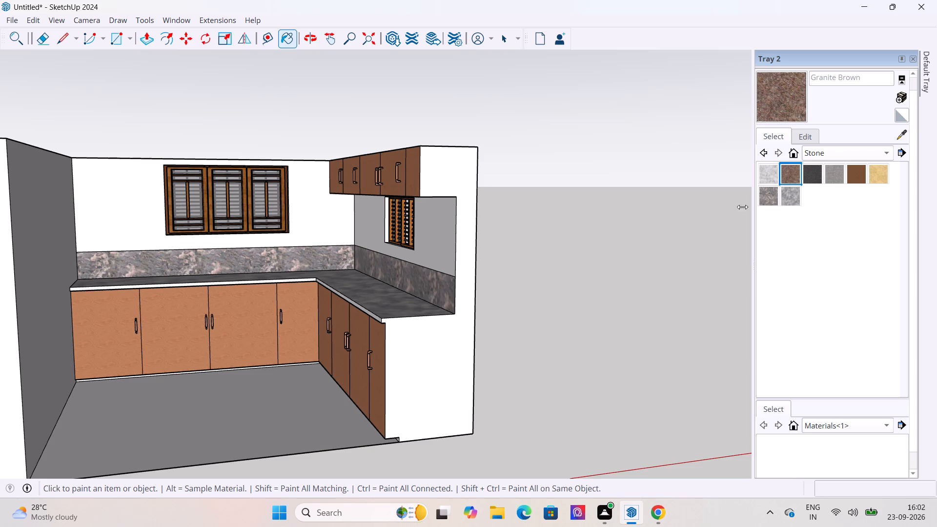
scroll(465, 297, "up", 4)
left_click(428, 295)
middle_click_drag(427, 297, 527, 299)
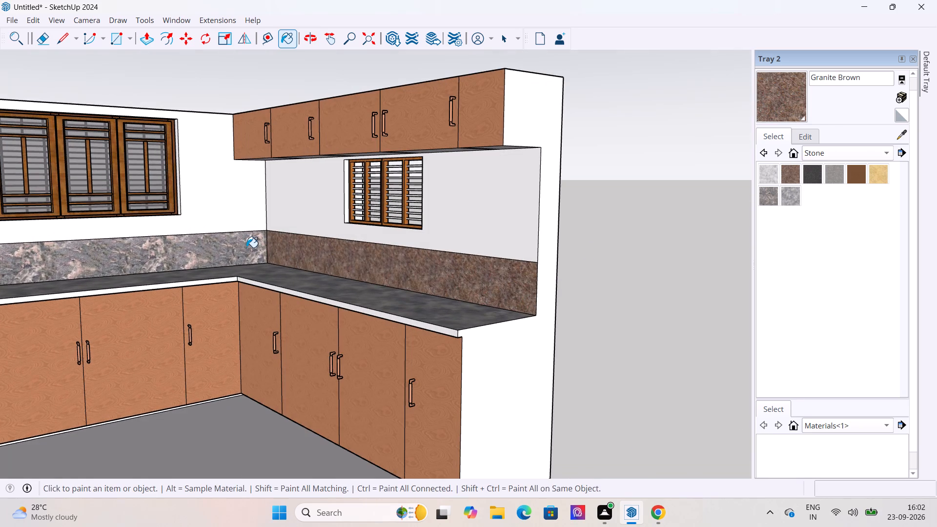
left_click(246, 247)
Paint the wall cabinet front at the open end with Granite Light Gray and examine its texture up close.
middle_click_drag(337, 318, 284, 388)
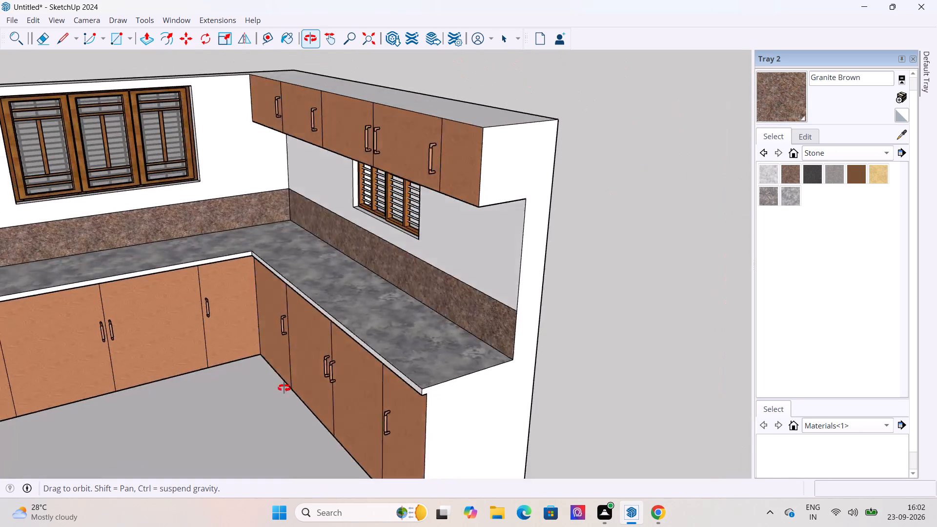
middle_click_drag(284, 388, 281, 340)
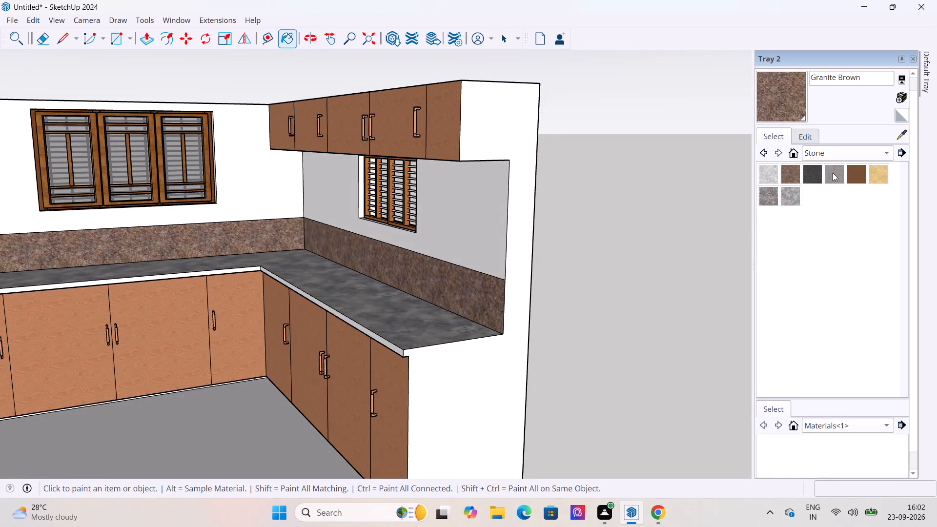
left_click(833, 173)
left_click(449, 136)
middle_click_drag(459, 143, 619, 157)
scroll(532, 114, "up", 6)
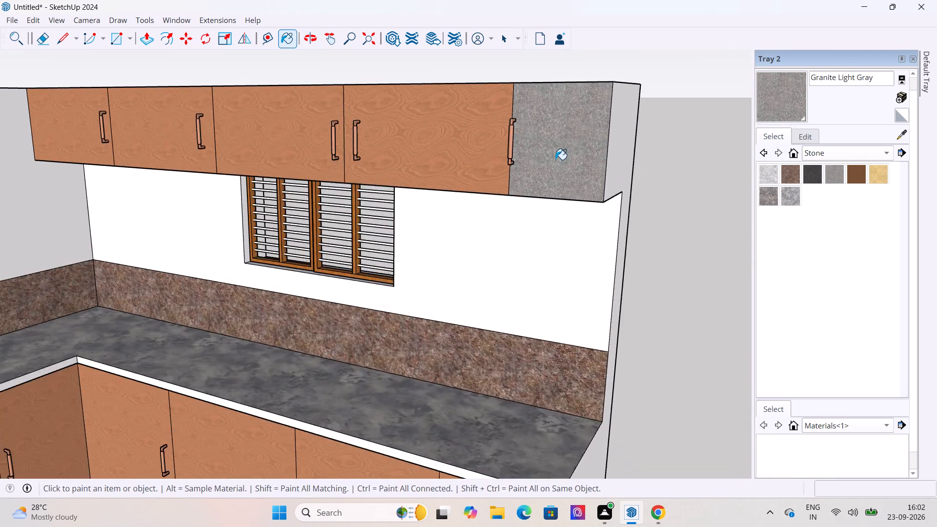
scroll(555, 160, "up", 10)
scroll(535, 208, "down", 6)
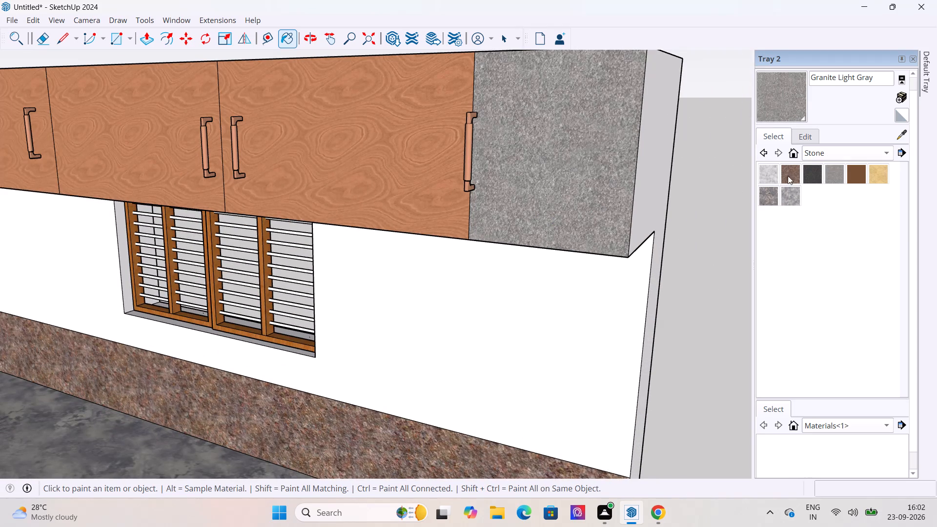
Repaint both backsplash strips with Encaustic Tile Circular 01 from the Tile collection.
left_click(805, 153)
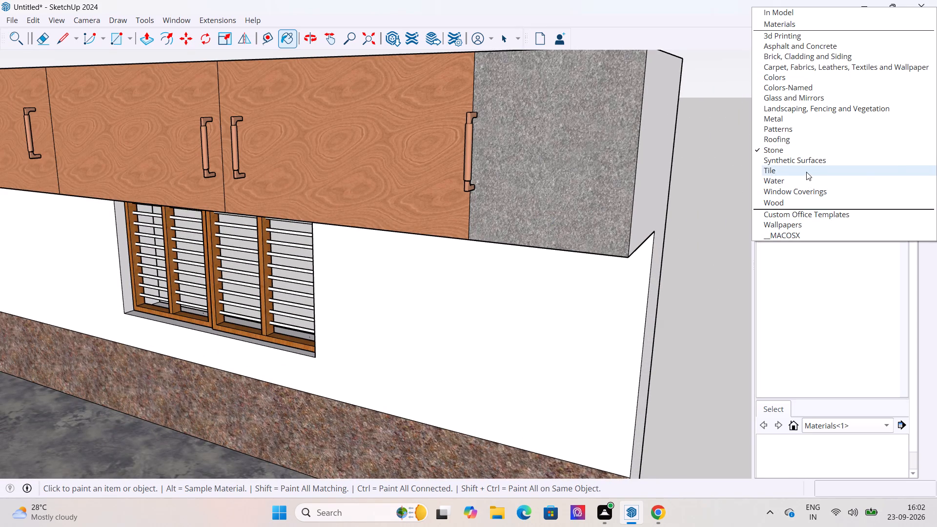
left_click(806, 172)
scroll(805, 188, "up", 4)
left_click(835, 173)
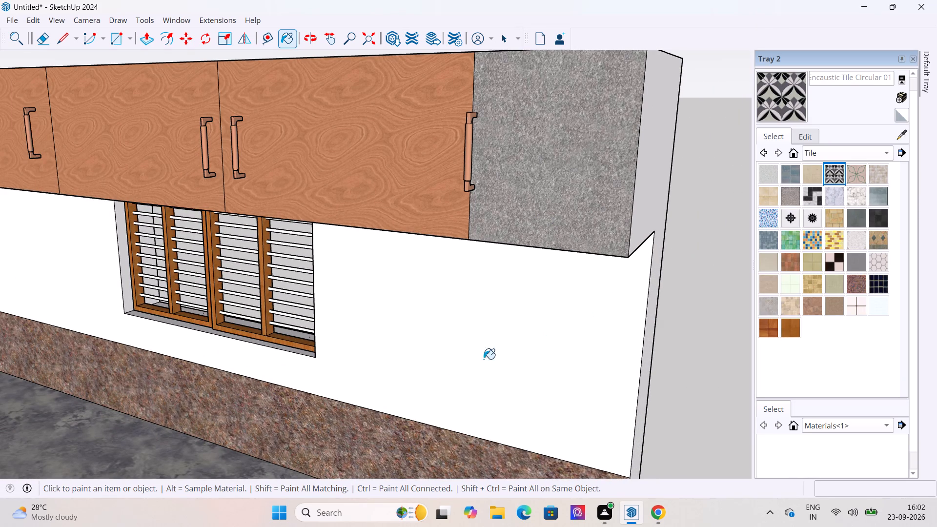
scroll(430, 384, "down", 5)
left_click(378, 427)
middle_click_drag(490, 421, 317, 378)
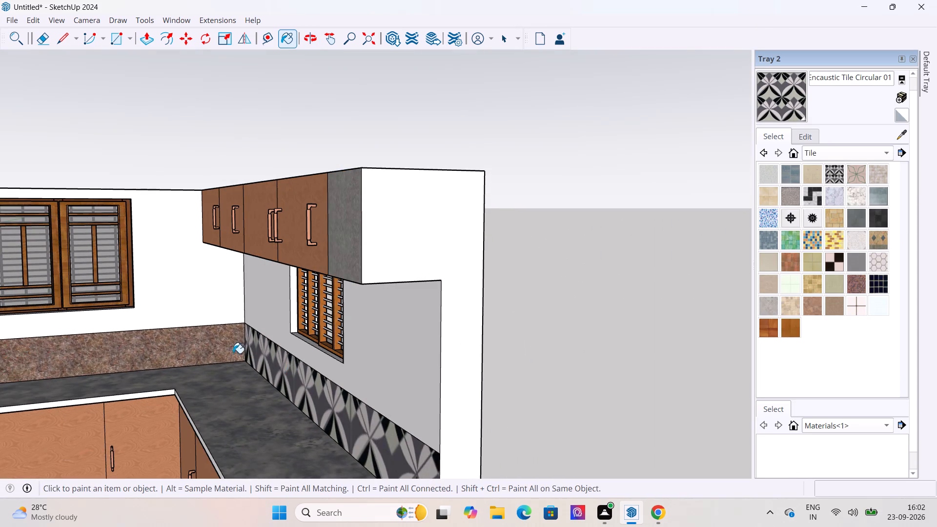
left_click(225, 349)
Repaint the granite wall cabinet front at the open end with Wood Veneer 02 from the Wood collection.
scroll(271, 366, "down", 6)
middle_click_drag(217, 424, 336, 389)
scroll(720, 301, "up", 4)
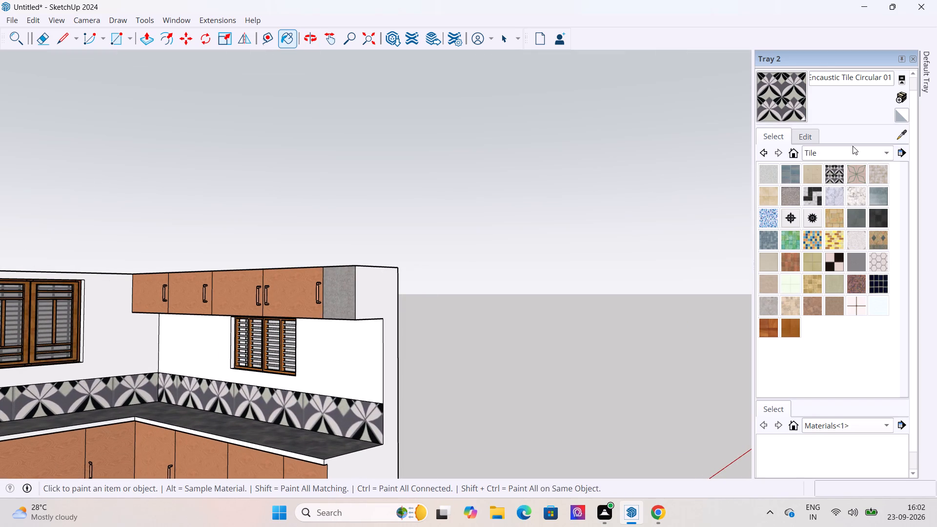
left_click(853, 148)
left_click(815, 200)
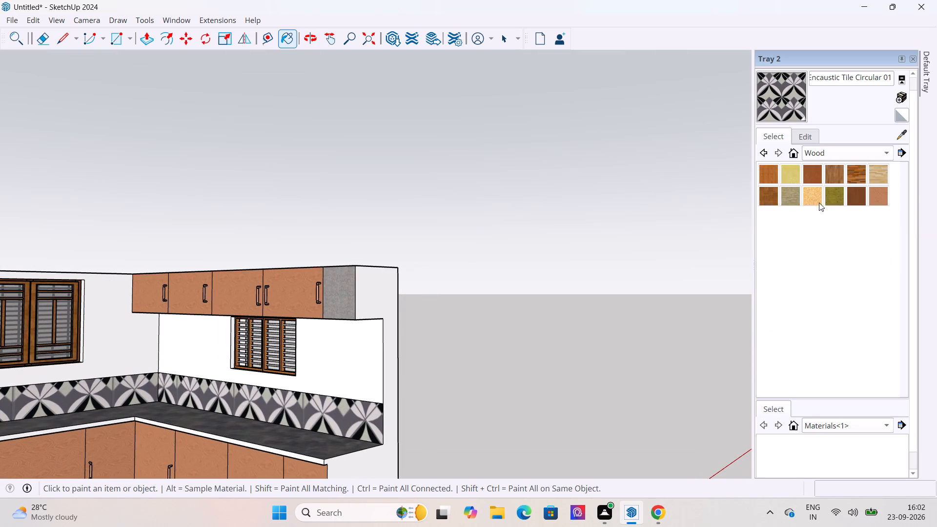
left_click(878, 194)
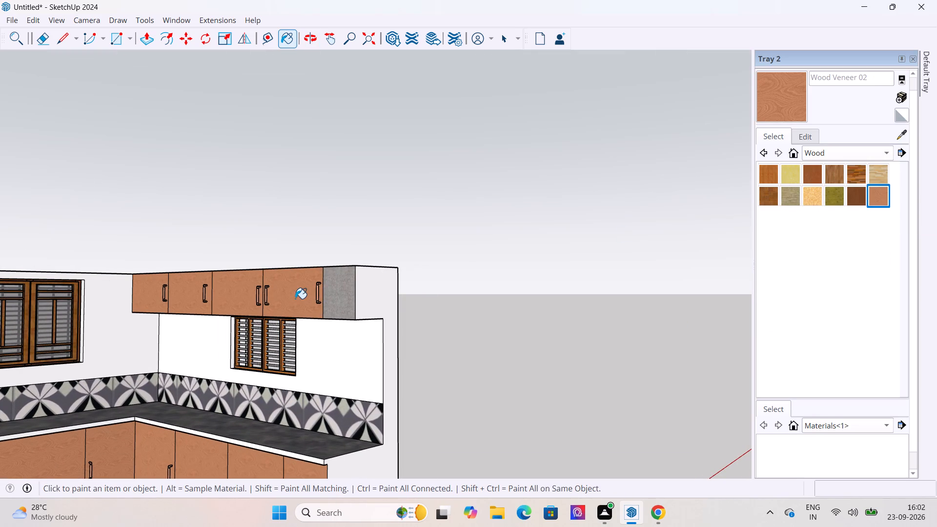
left_click(295, 299)
left_click(333, 300)
scroll(312, 300, "up", 11)
middle_click(312, 300)
middle_click_drag(352, 324, 394, 334)
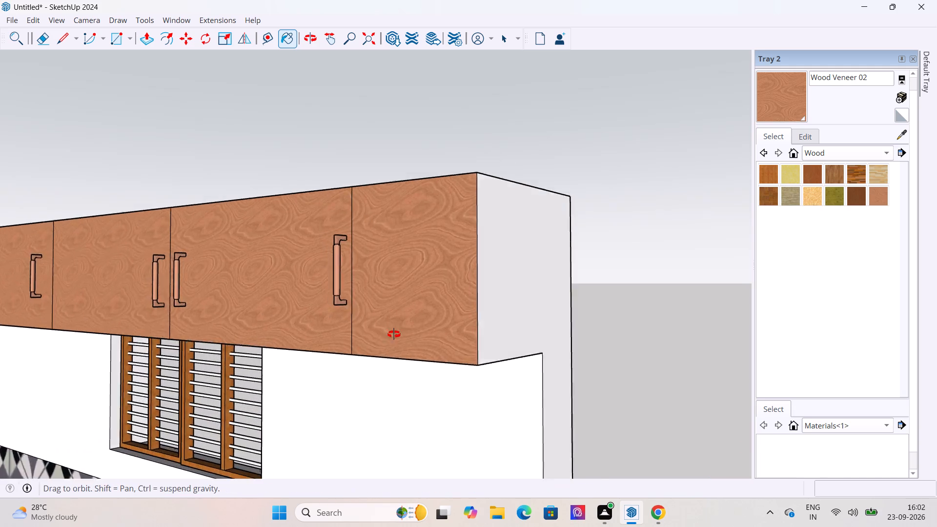
middle_click_drag(394, 334, 299, 342)
scroll(499, 261, "down", 20)
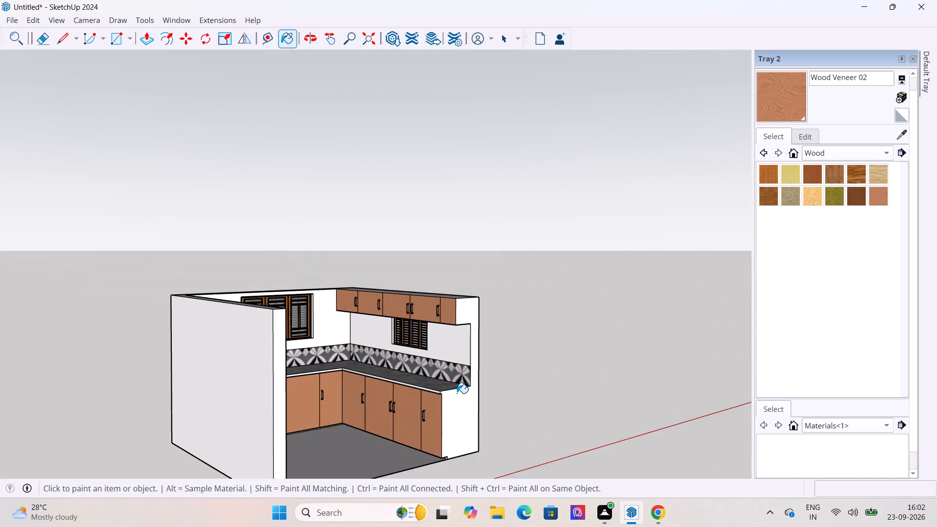
Repaint the three inner base cabinet doors beneath the louvred window with Wood Cherry Original.
middle_click_drag(450, 398, 336, 412)
scroll(336, 412, "up", 11)
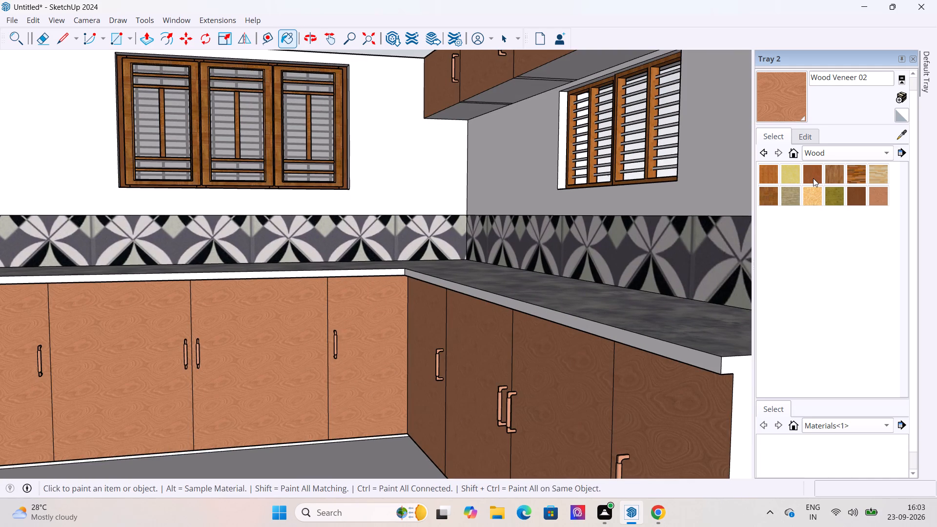
left_click(813, 178)
left_click(536, 396)
left_click(499, 373)
left_click(430, 329)
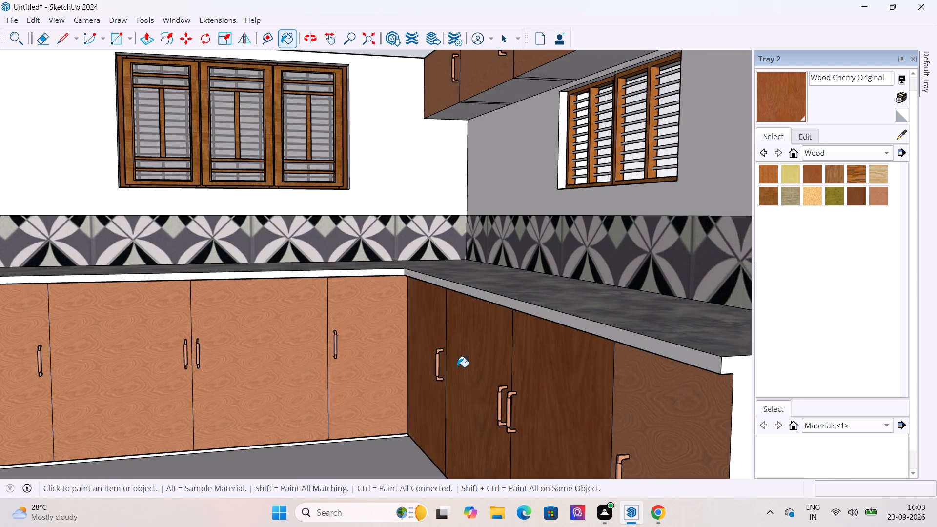
Repaint the four base cabinet doors beneath the three-panel window and the open-end door with Wood Cherry Original.
middle_click_drag(462, 372, 605, 364)
scroll(515, 372, "down", 6)
middle_click_drag(626, 346, 469, 342)
left_click(374, 362)
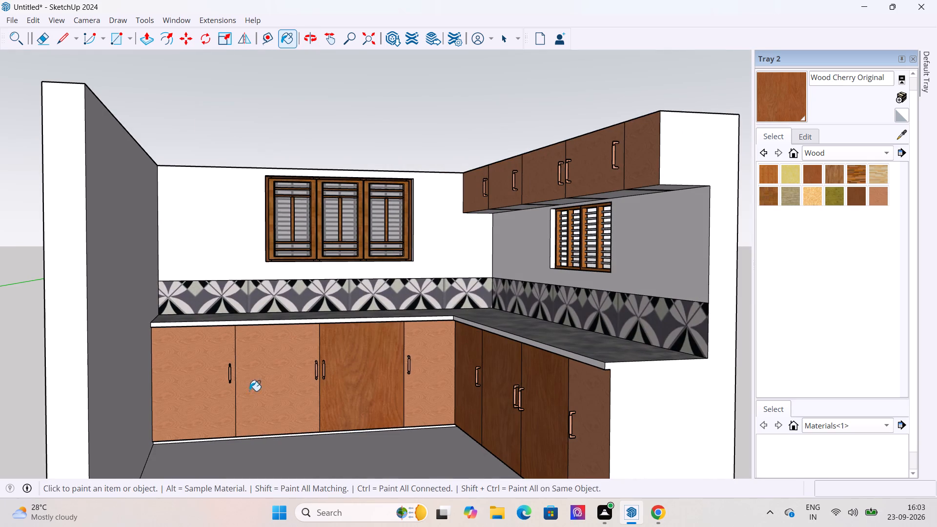
left_click(204, 392)
scroll(222, 391, "down", 6)
left_click(256, 379)
left_click(344, 380)
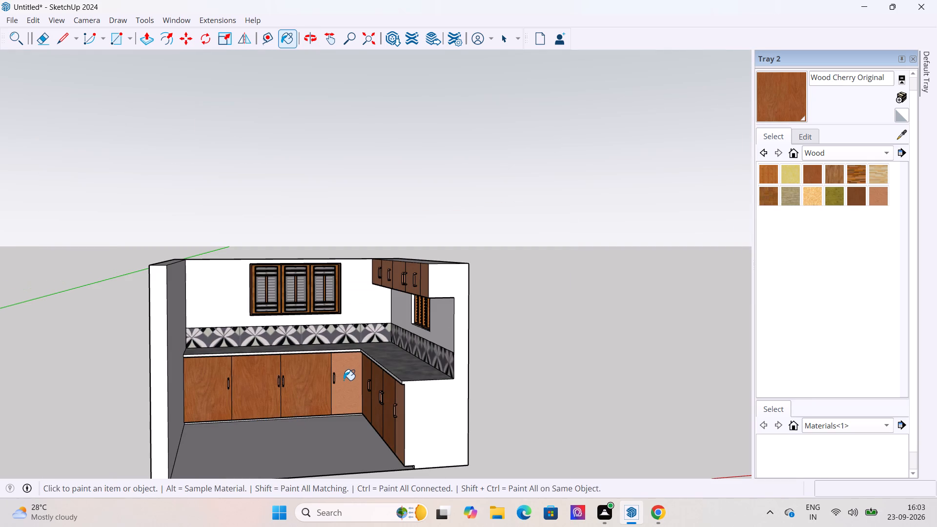
middle_click_drag(342, 413, 462, 396)
scroll(473, 397, "up", 5)
left_click(439, 397)
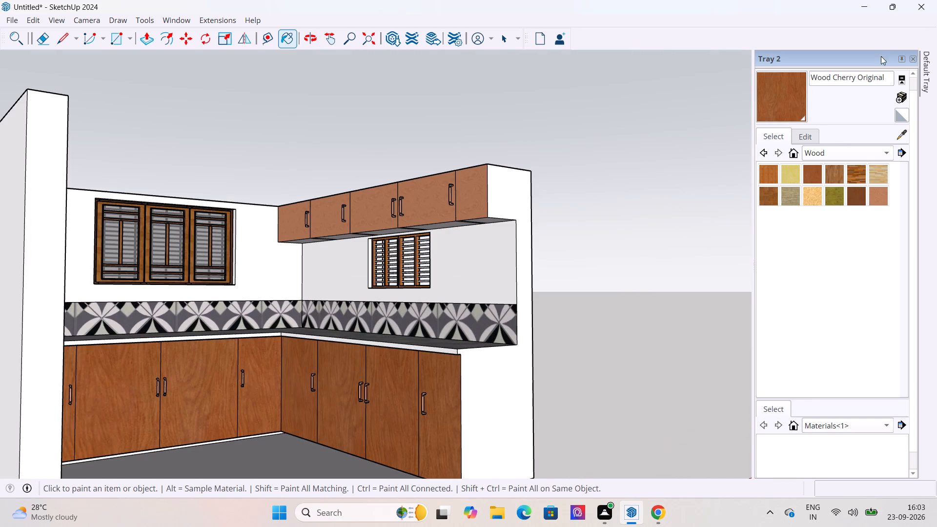
left_click(504, 39)
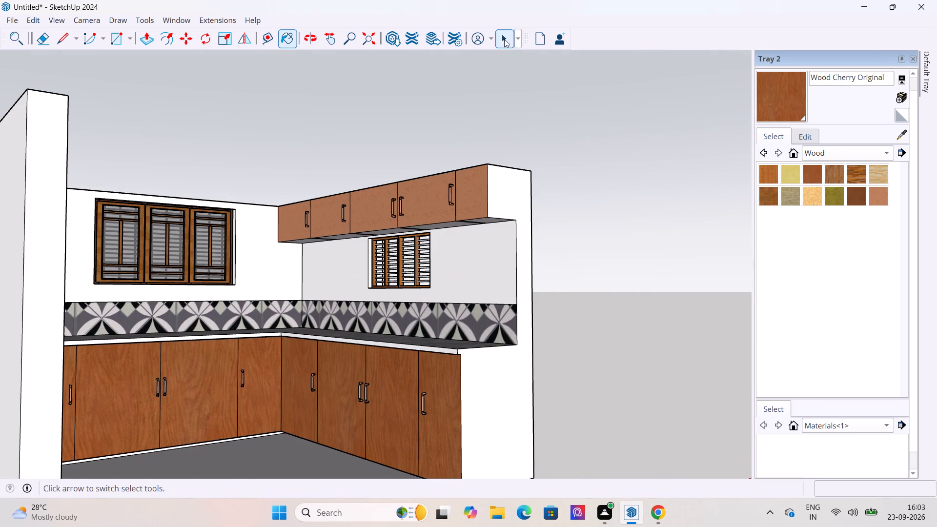
Examine the painted kitchen from the open end and above the countertop beneath the louvred window.
scroll(551, 298, "down", 5)
middle_click_drag(572, 347, 359, 389)
scroll(408, 393, "up", 9)
scroll(265, 357, "down", 8)
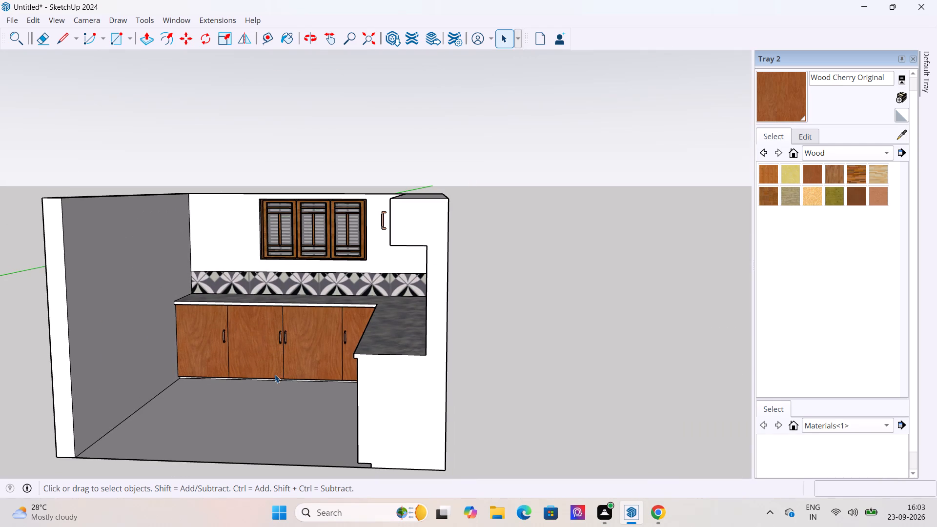
scroll(275, 374, "down", 2)
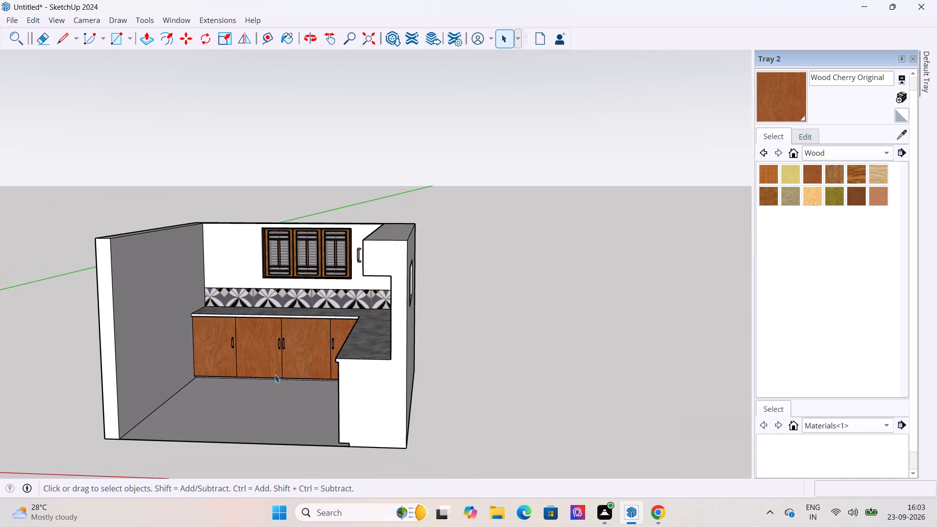
scroll(275, 374, "down", 5)
middle_click_drag(298, 389, 530, 360)
scroll(429, 352, "up", 6)
middle_click_drag(343, 330, 345, 392)
scroll(345, 392, "up", 10)
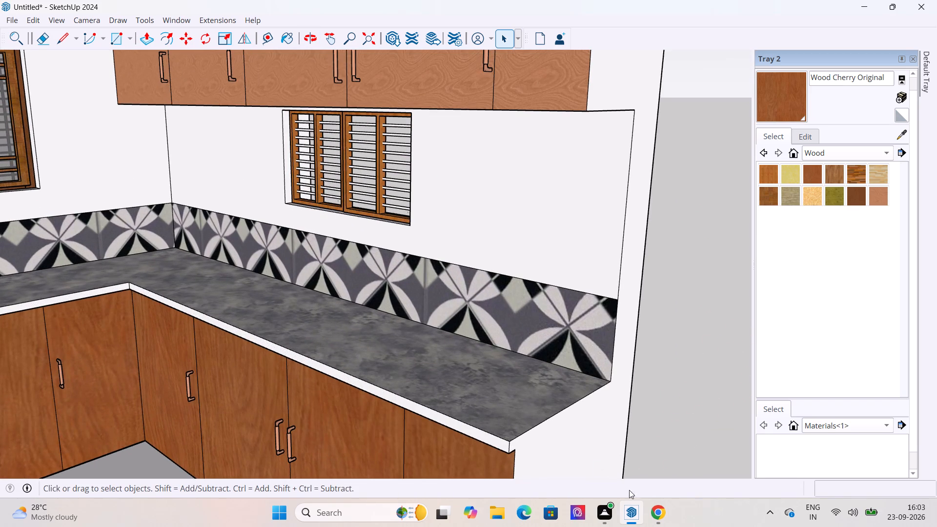
Switch to Chrome, close the CC0 Textures page and search 3D Warehouse for "stove".
left_click(652, 522)
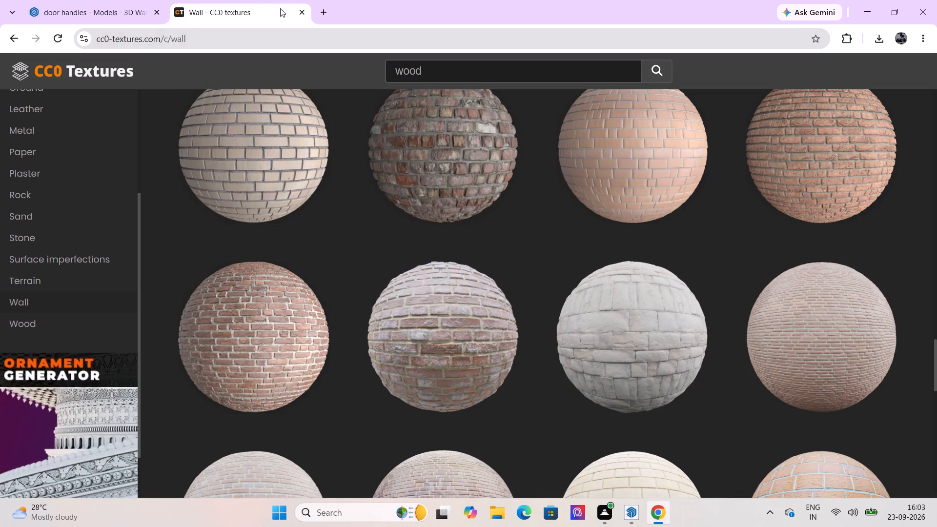
left_click(299, 10)
left_click(348, 72)
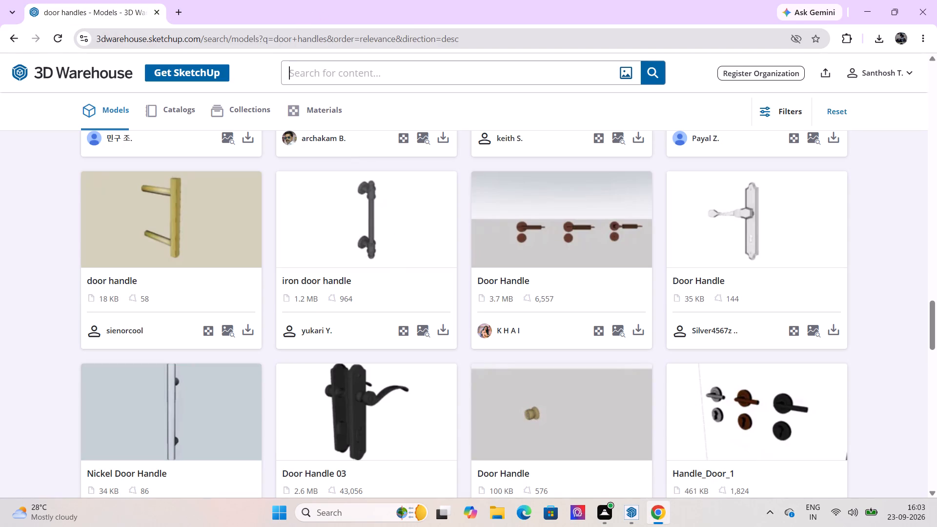
type("stove")
key("Return")
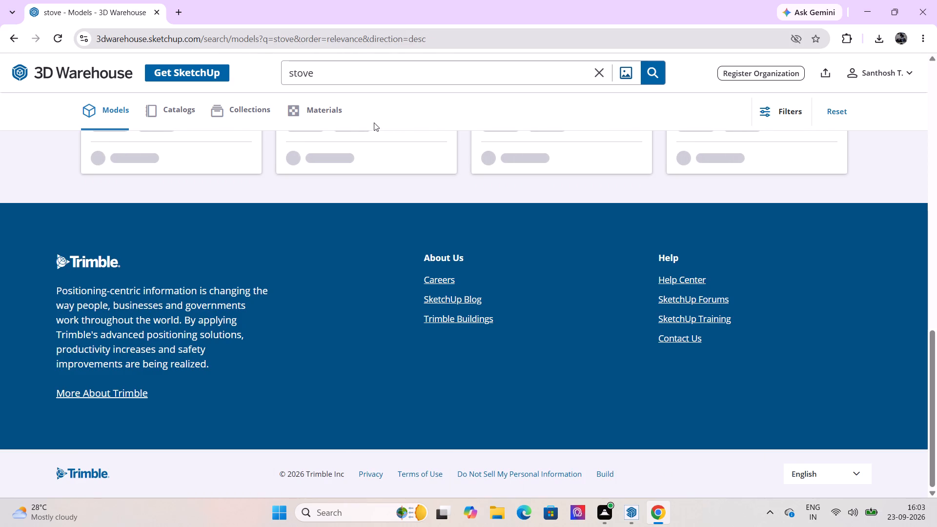
Browse the stove models and download the three-burner Bosch Stove.
scroll(374, 124, "up", 20)
scroll(374, 124, "up", 1)
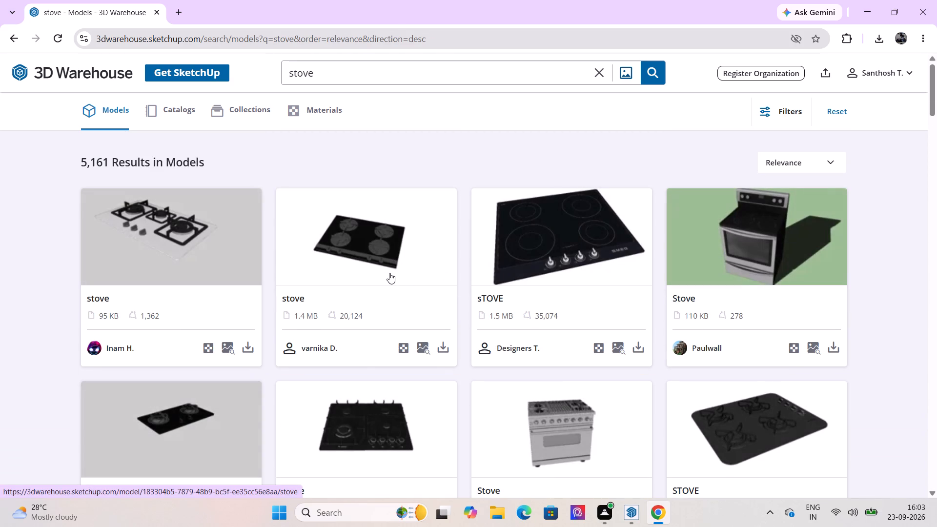
scroll(389, 273, "down", 1)
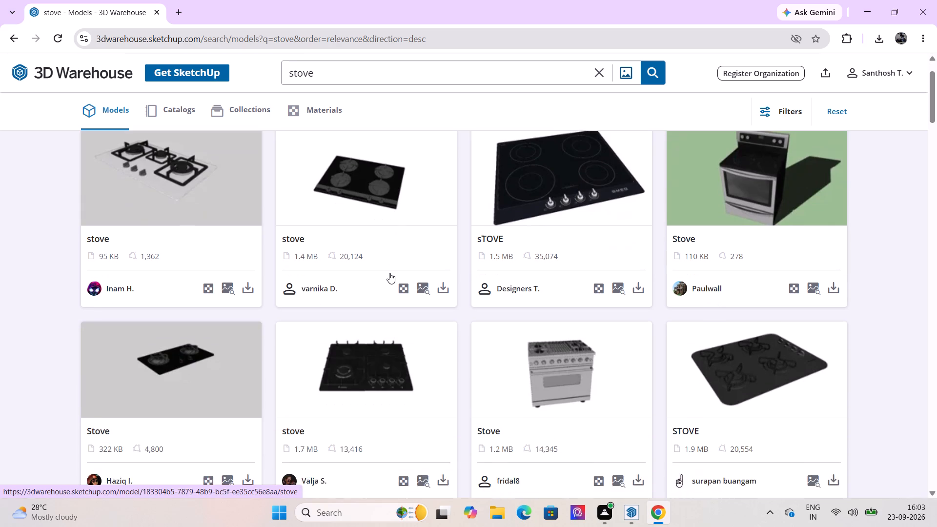
scroll(389, 273, "down", 10)
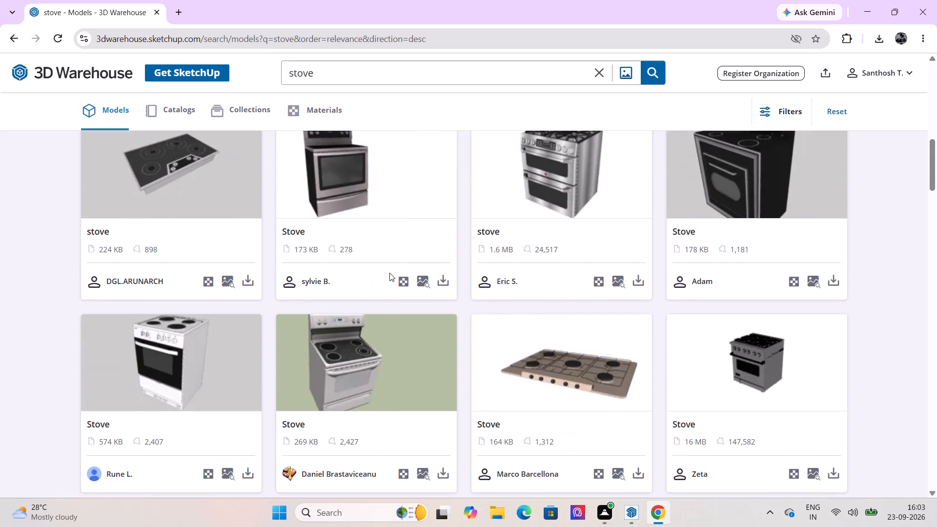
scroll(659, 206, "down", 5)
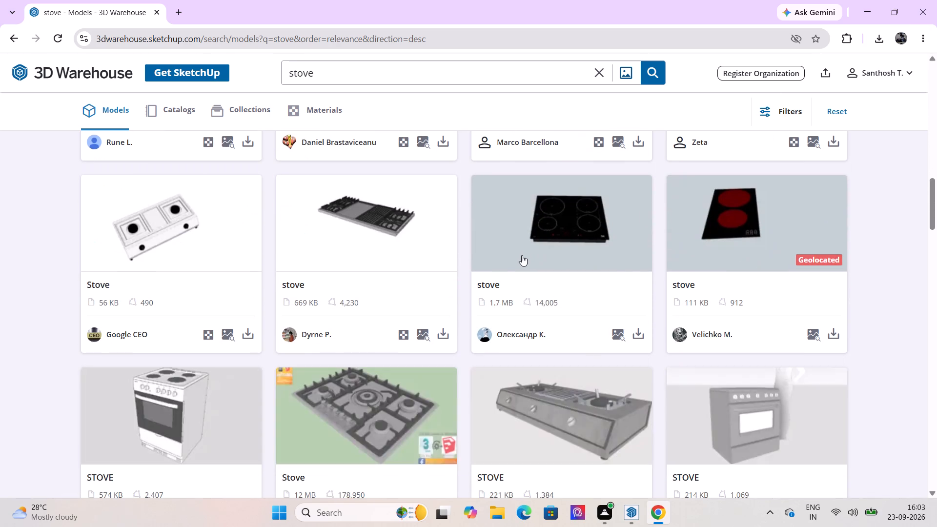
scroll(447, 294, "down", 1)
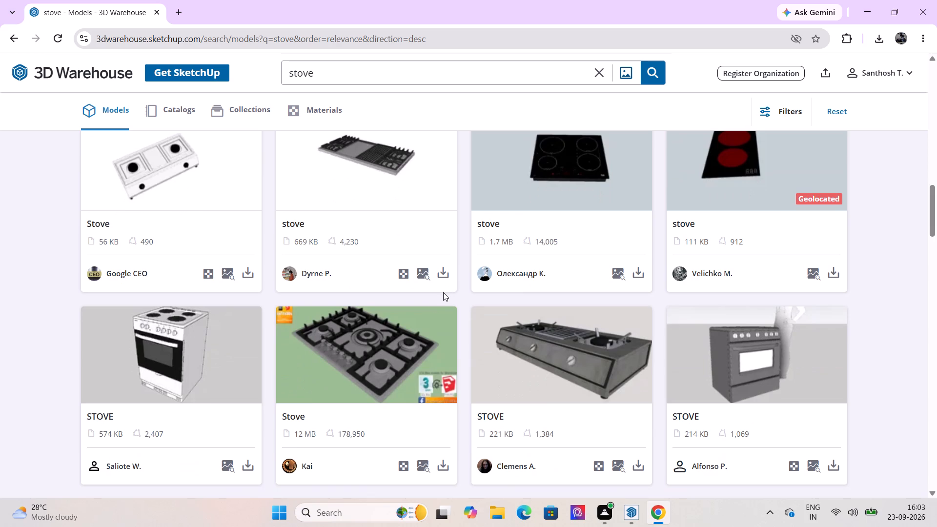
scroll(437, 346, "down", 5)
scroll(446, 386, "down", 4)
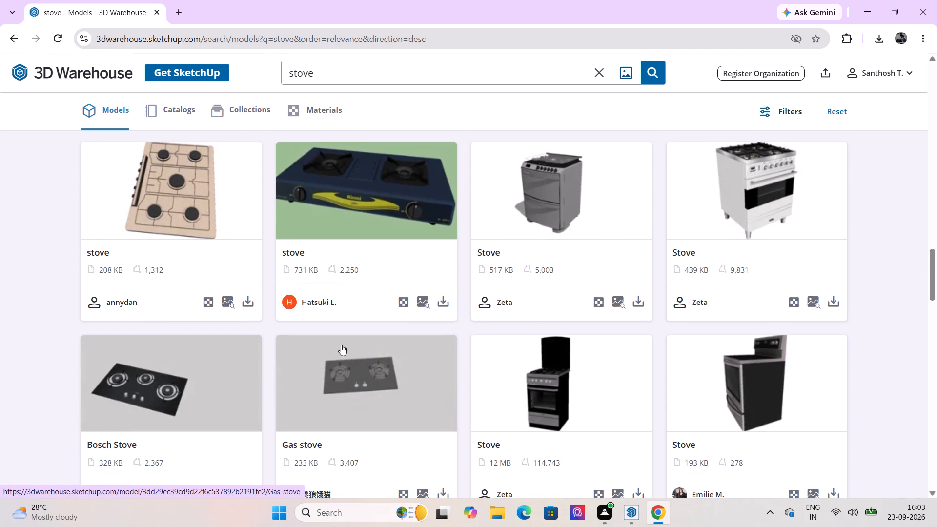
scroll(341, 344, "down", 2)
left_click(255, 363)
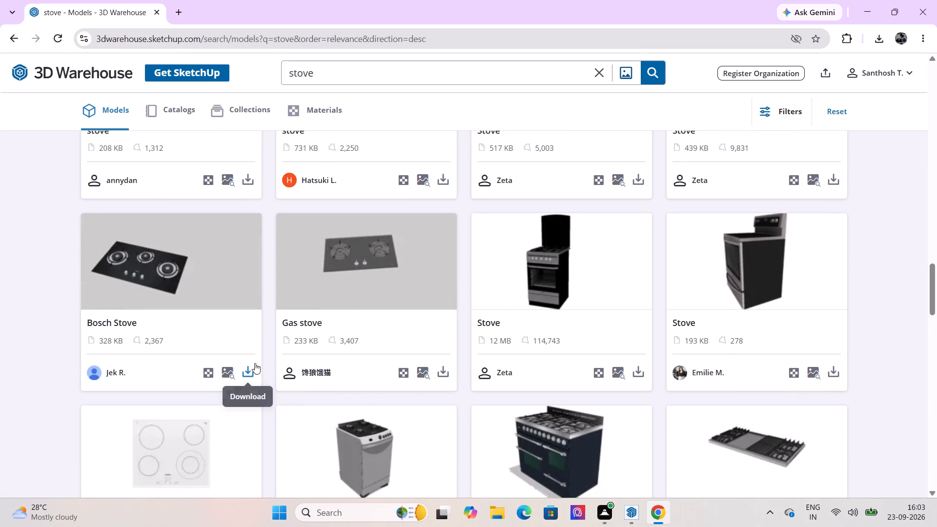
left_click(266, 396)
Search 3D Warehouse for "metallic decorative vessels".
scroll(568, 353, "down", 8)
scroll(552, 350, "up", 4)
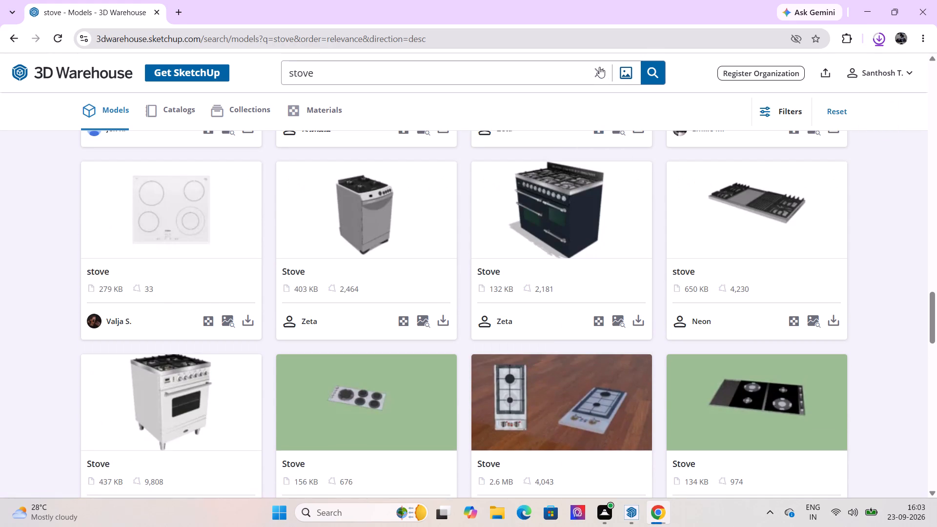
left_click(599, 67)
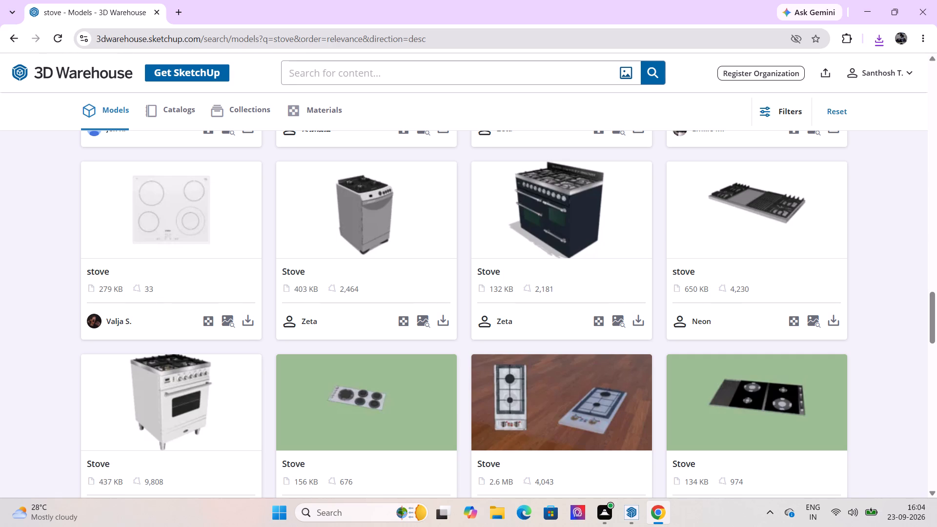
type("me")
type("ta")
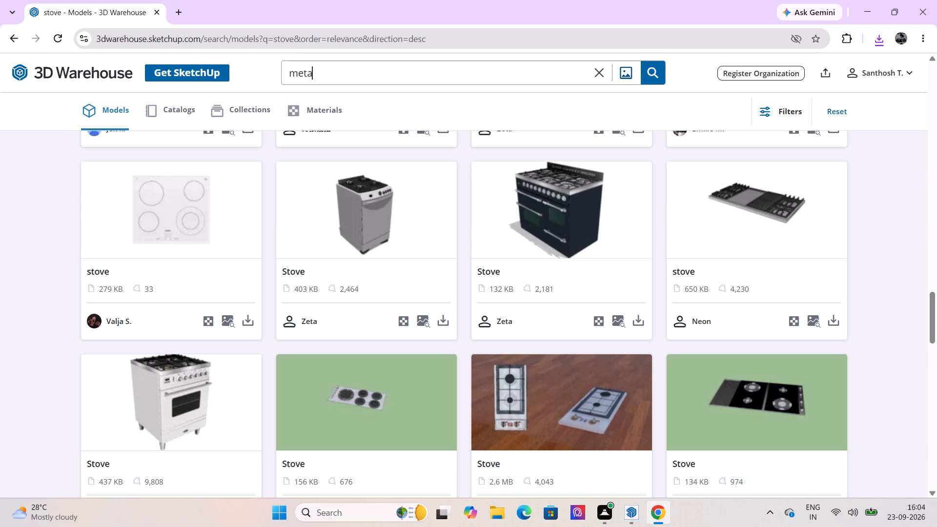
type("llic")
key("space")
type("decor")
type("ative vess")
type("els")
key("Return")
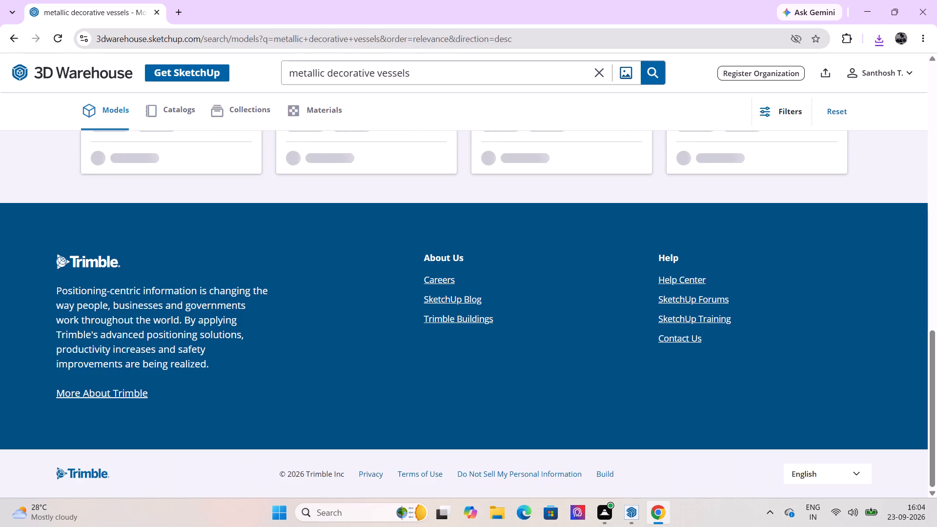
scroll(599, 67, "up", 5)
scroll(496, 0, "up", 1)
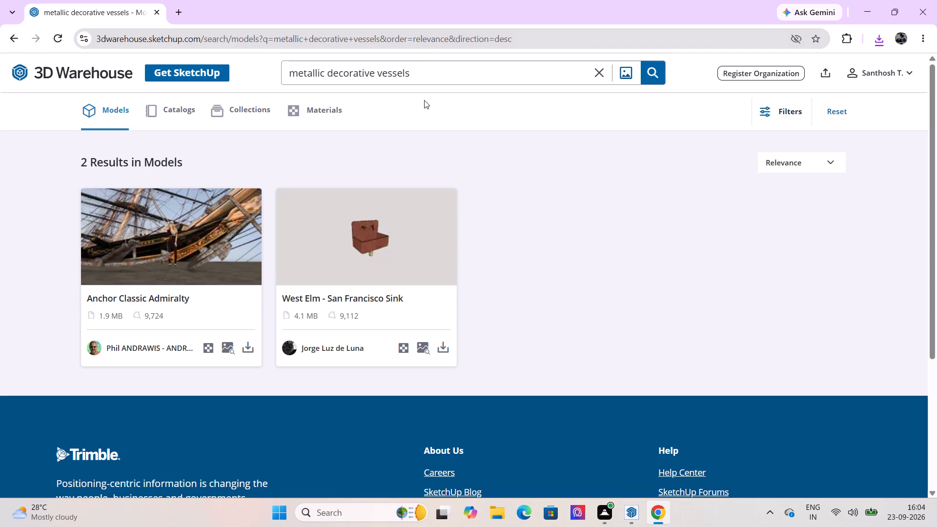
Shorten the model search to "metallic vessels" and run it again.
left_click(376, 73)
key("BackSpace")
key("BackSpace")
key("BackSpace")
key("BackSpace")
key("BackSpace")
key("BackSpace")
key("BackSpace")
key("BackSpace")
key("BackSpace")
key("BackSpace")
key("BackSpace")
left_click(651, 70)
scroll(469, 246, "up", 4)
scroll(471, 302, "down", 2)
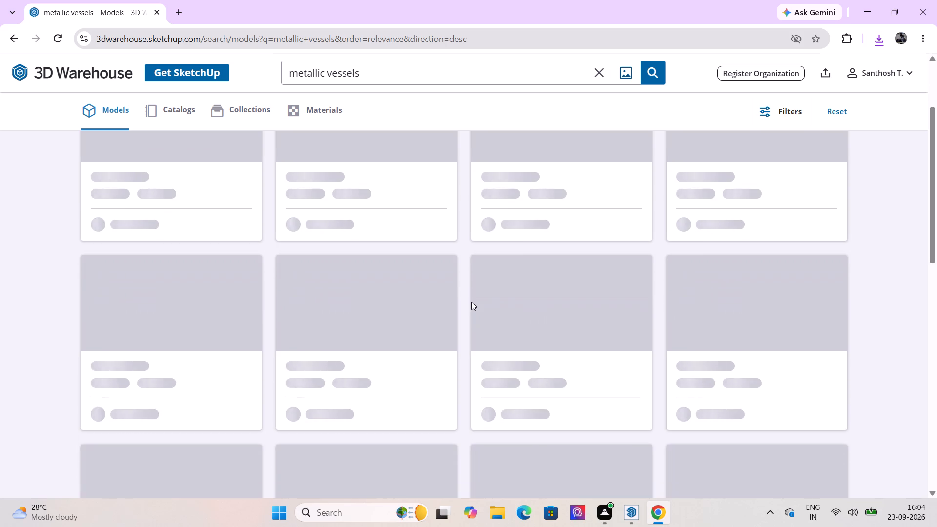
scroll(471, 302, "up", 4)
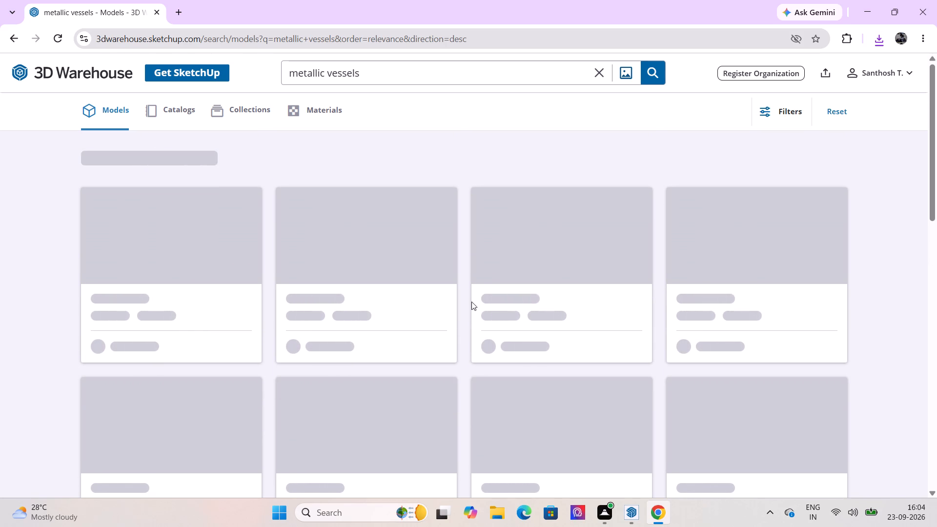
Return to SketchUp, import the downloaded stove model and place it on the countertop beneath the louvred window.
left_click(630, 509)
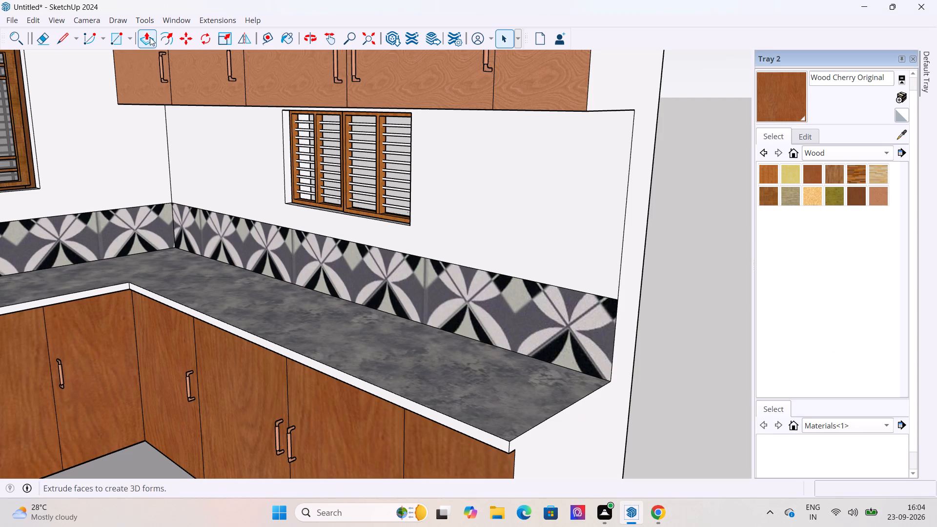
left_click(15, 18)
left_click(75, 186)
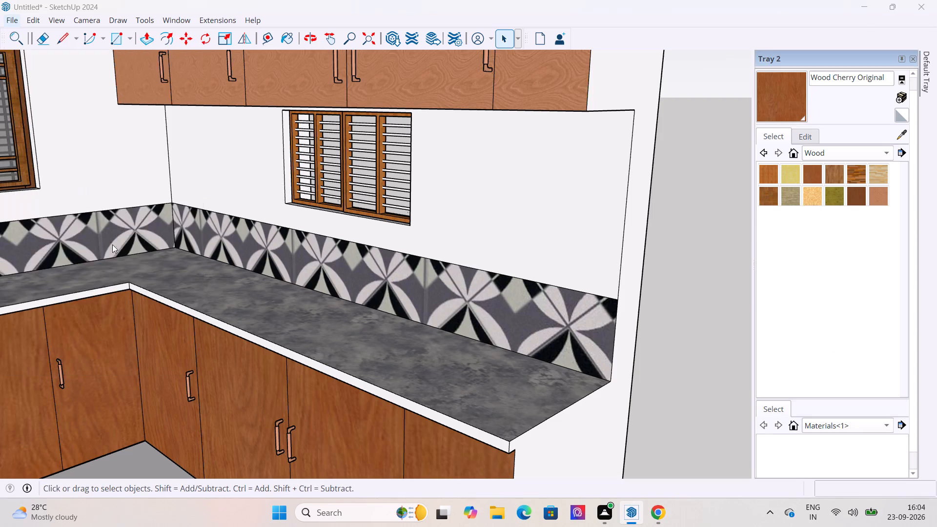
left_click(201, 122)
left_click(354, 282)
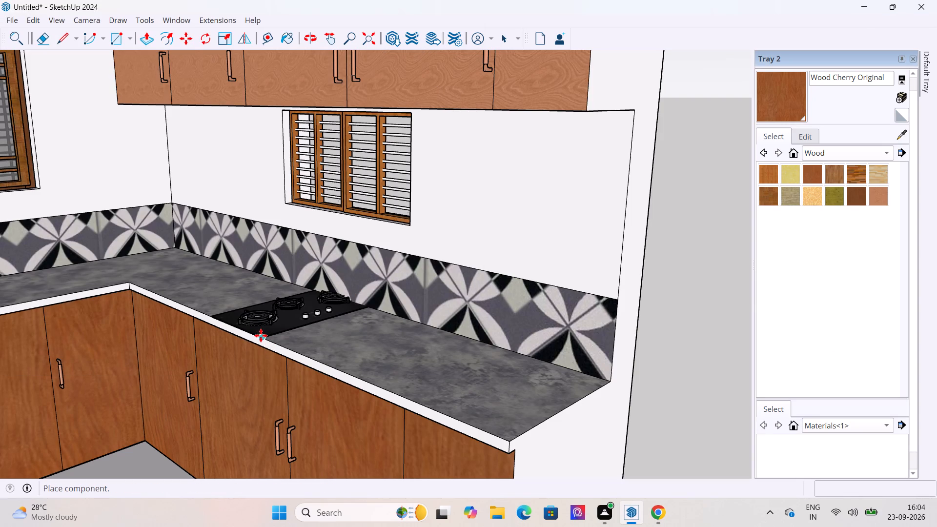
left_click(261, 336)
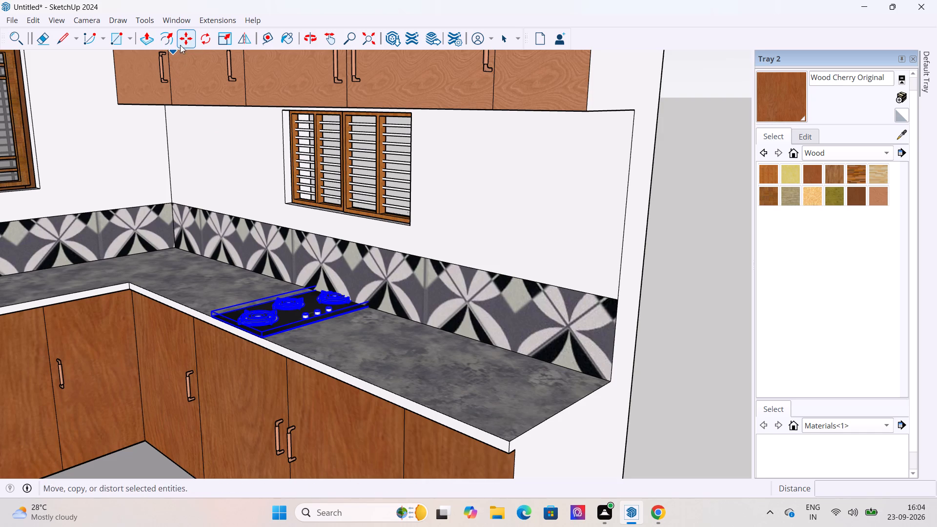
Rotate the stove 90 degrees on the countertop so its long side runs parallel to the backsplash.
left_click(203, 43)
scroll(308, 226, "down", 2)
middle_click_drag(316, 266, 339, 344)
scroll(339, 344, "up", 7)
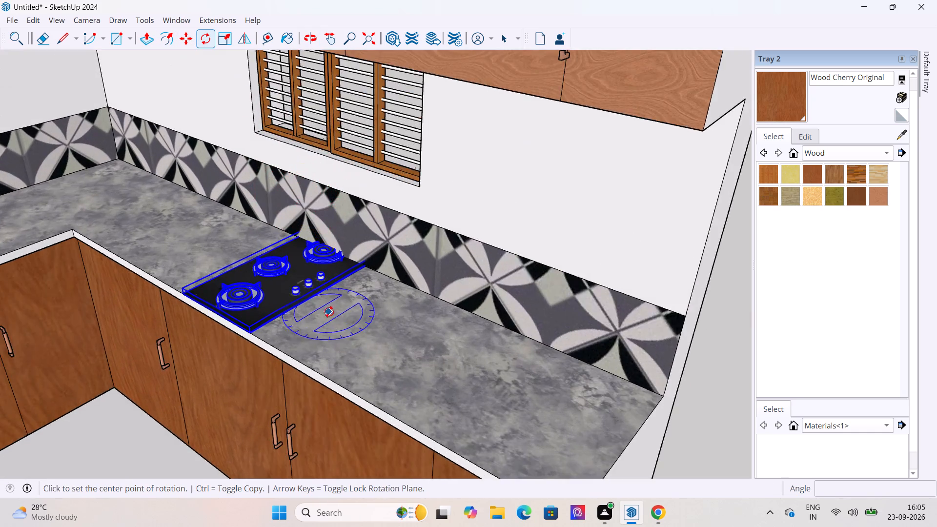
scroll(329, 312, "up", 3)
left_click(325, 316)
left_click(392, 358)
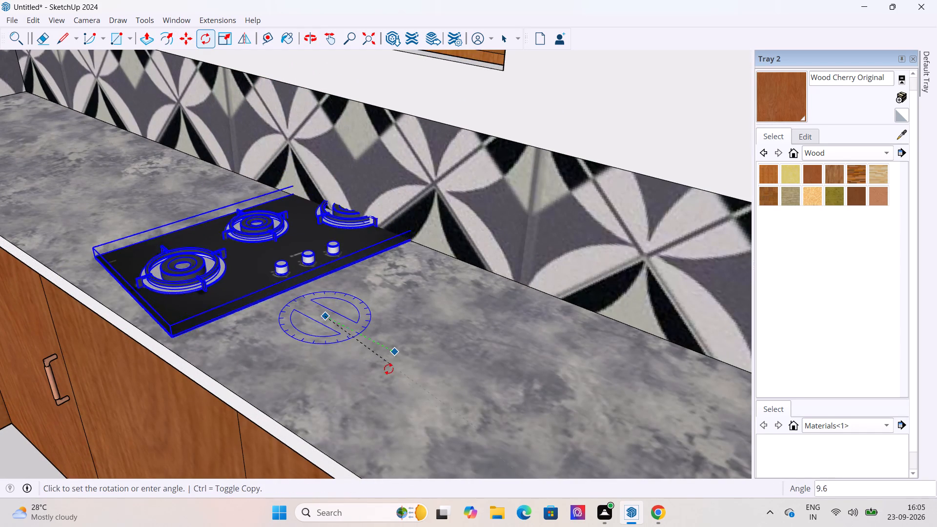
left_click(287, 339)
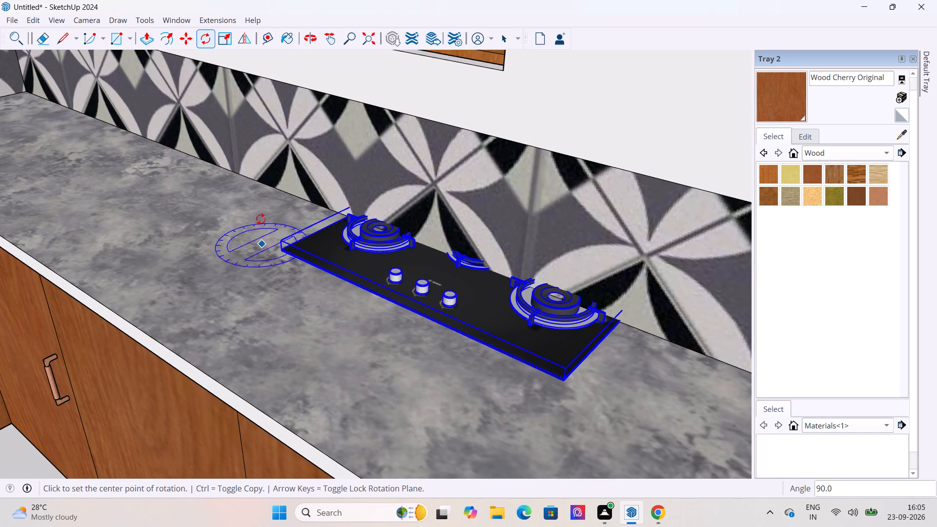
Move the stove by its front corner away from the backsplash, seating it on the countertop between the backsplash and front edge.
left_click_drag(189, 41, 193, 45)
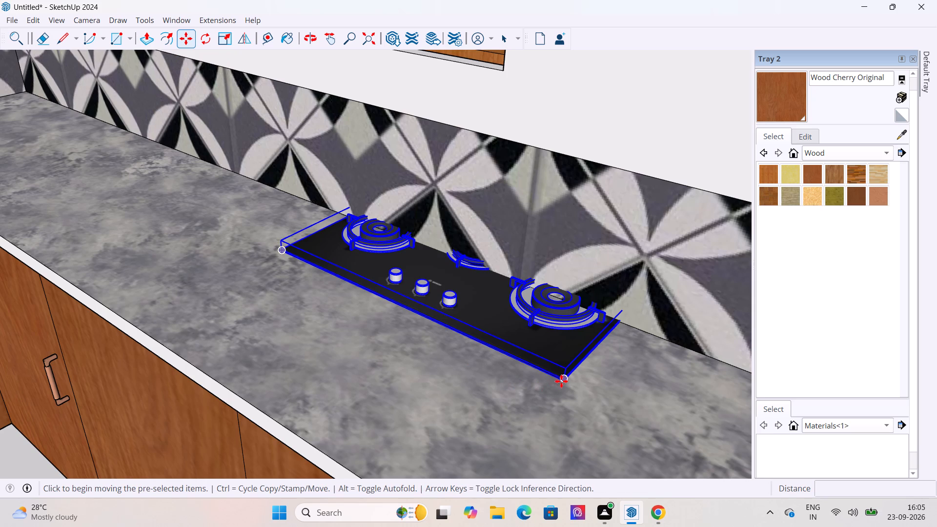
left_click(562, 381)
left_click(245, 348)
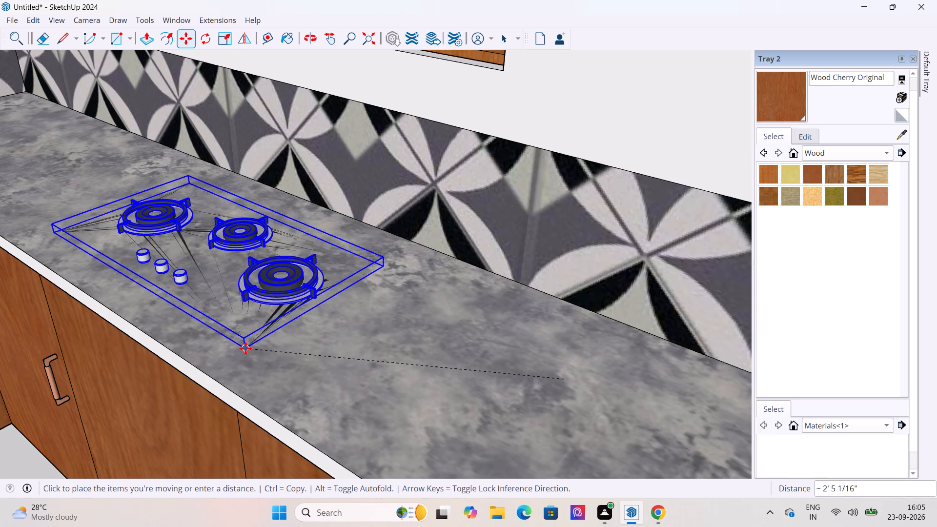
scroll(243, 357, "up", 6)
left_click_drag(246, 346, 250, 331)
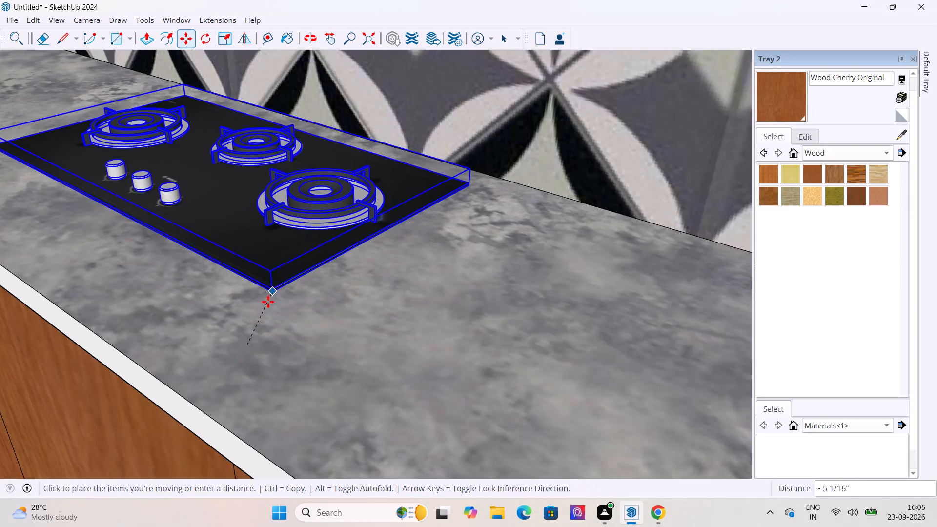
left_click(263, 327)
scroll(363, 337, "down", 6)
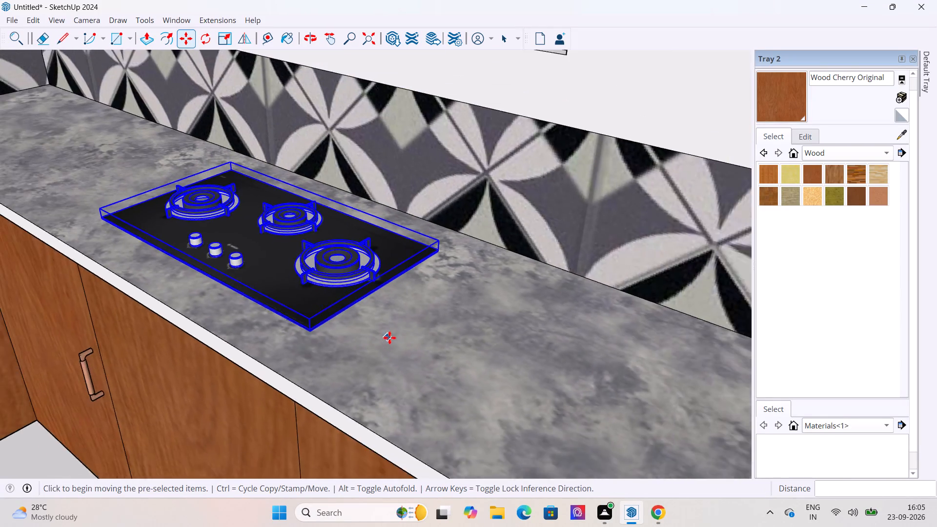
Move the stove by its front corner about 3 1/16" across the countertop toward the tiled backsplash, then deselect it.
scroll(389, 338, "down", 7)
middle_click_drag(361, 345, 572, 324)
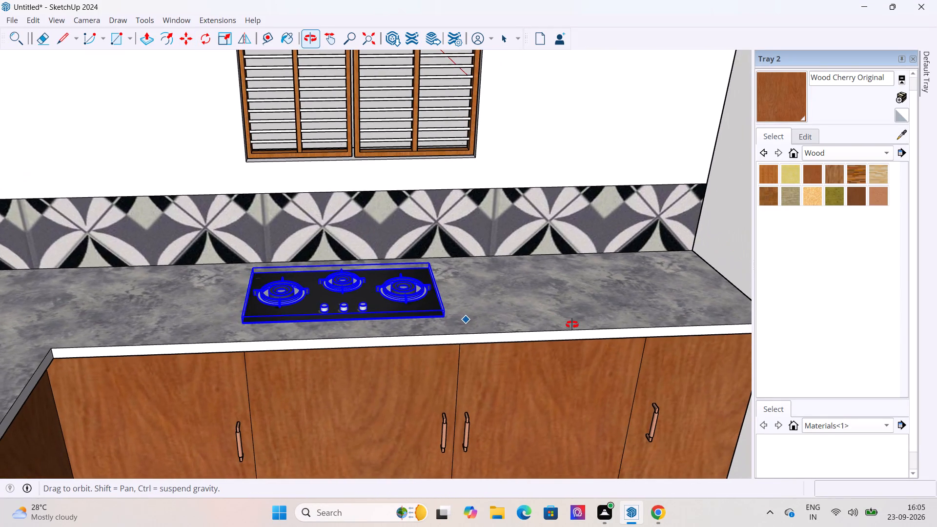
middle_click_drag(572, 324, 505, 330)
left_click(508, 39)
middle_click_drag(525, 263, 293, 326)
scroll(294, 325, "up", 2)
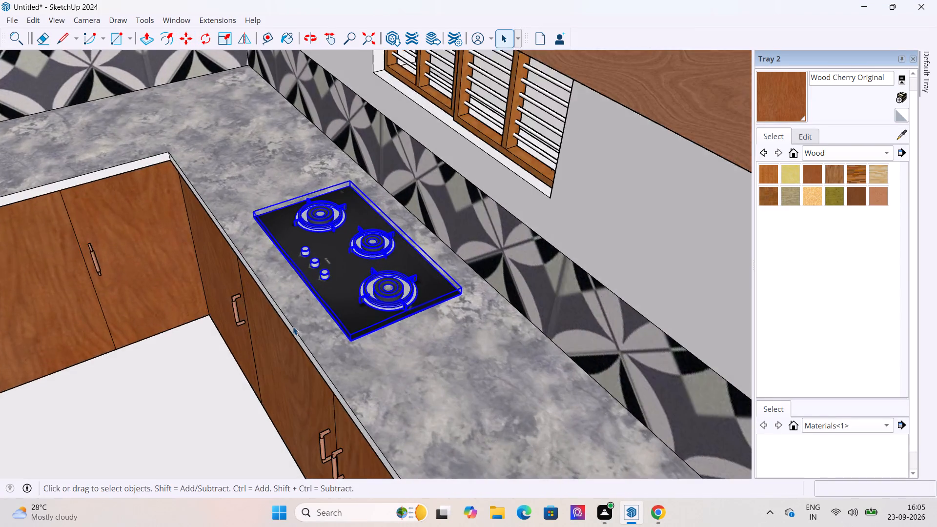
scroll(293, 326, "down", 7)
middle_click_drag(326, 326, 345, 292)
scroll(345, 292, "up", 12)
scroll(345, 293, "down", 11)
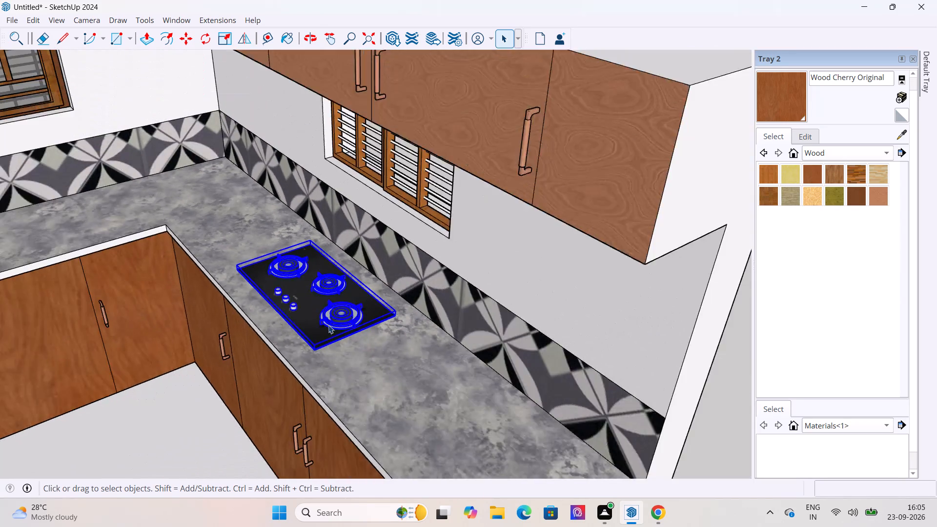
middle_click_drag(328, 325, 343, 241)
scroll(334, 291, "up", 11)
scroll(289, 327, "down", 6)
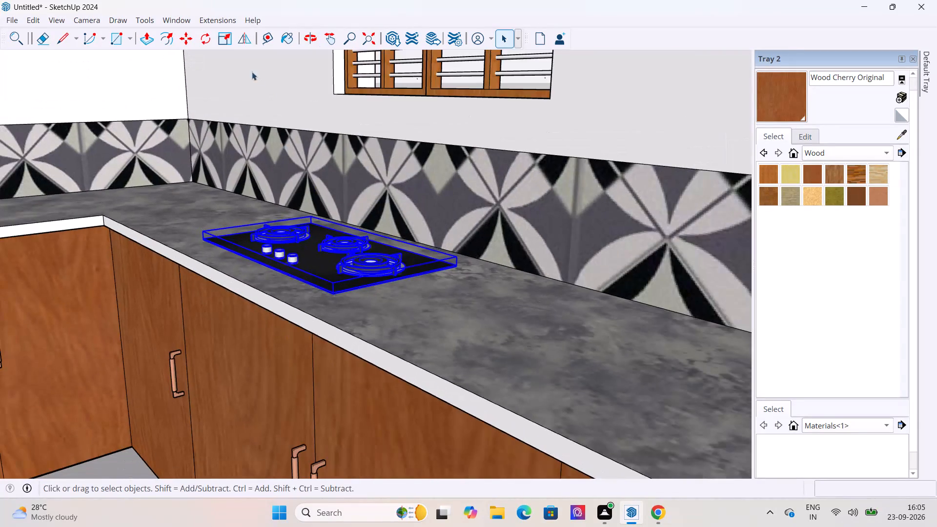
left_click_drag(187, 41, 192, 57)
scroll(272, 364, "down", 6)
middle_click_drag(341, 310, 333, 369)
scroll(333, 370, "up", 5)
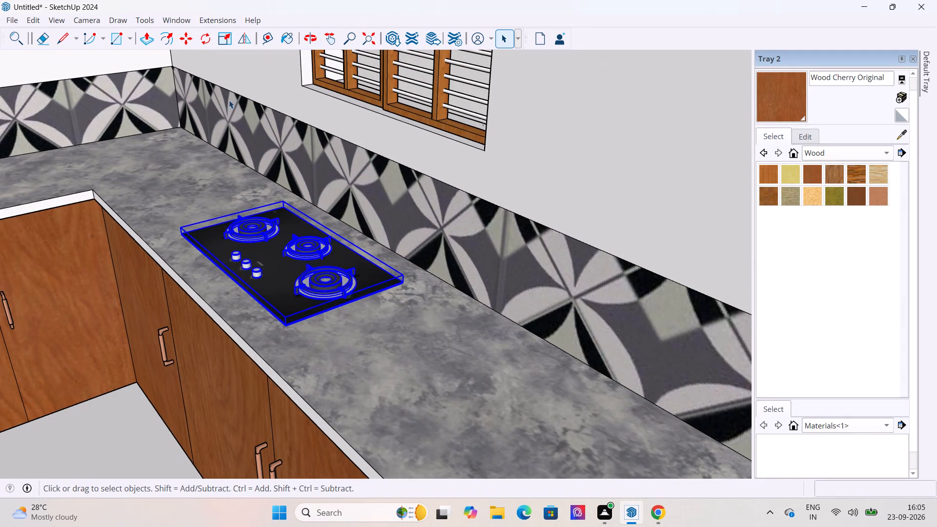
left_click(189, 41)
scroll(315, 316, "up", 5)
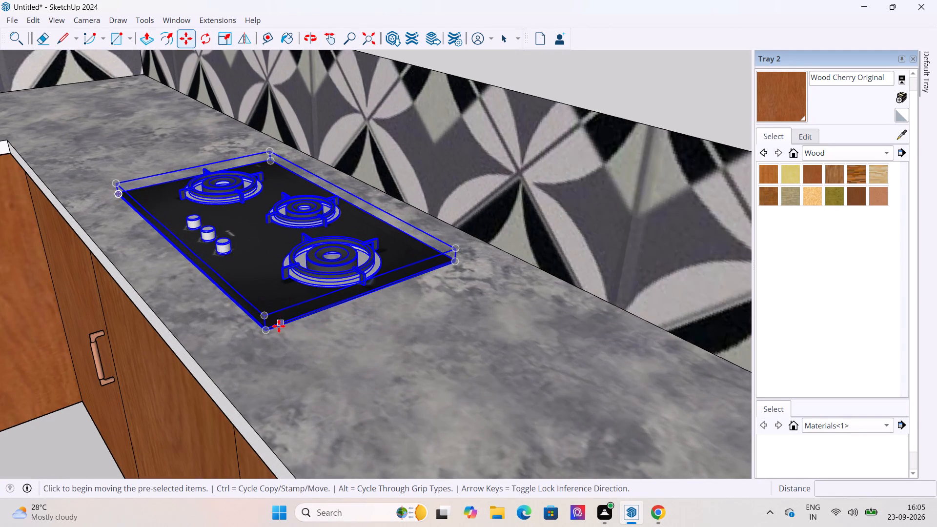
left_click(269, 331)
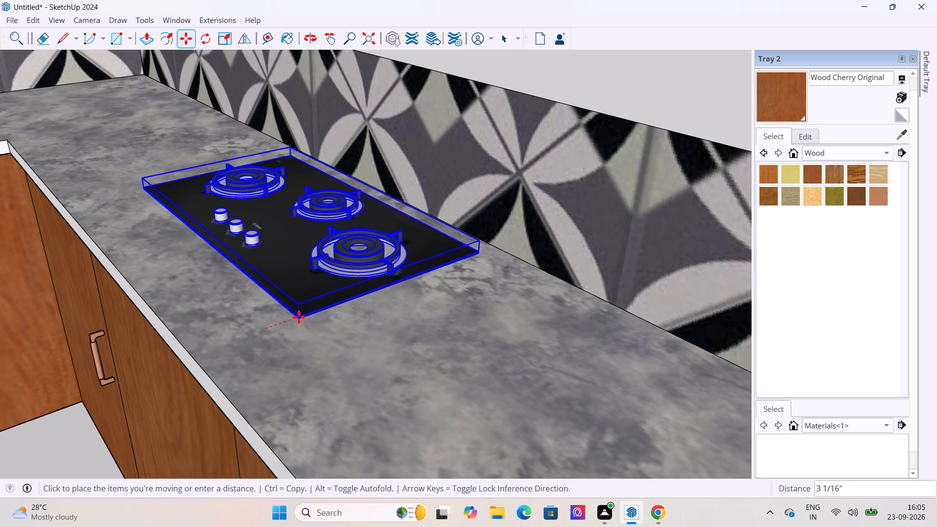
left_click(299, 317)
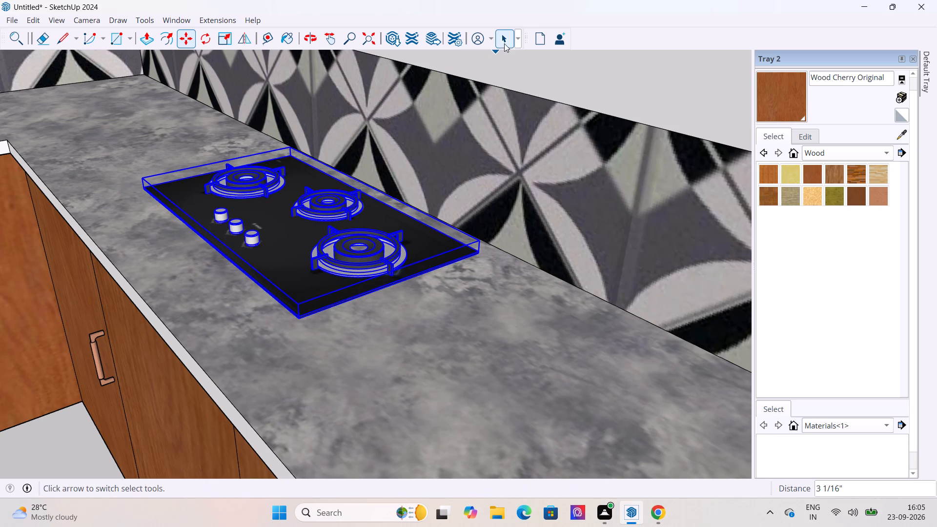
left_click(504, 43)
scroll(332, 160, "down", 10)
left_click(624, 251)
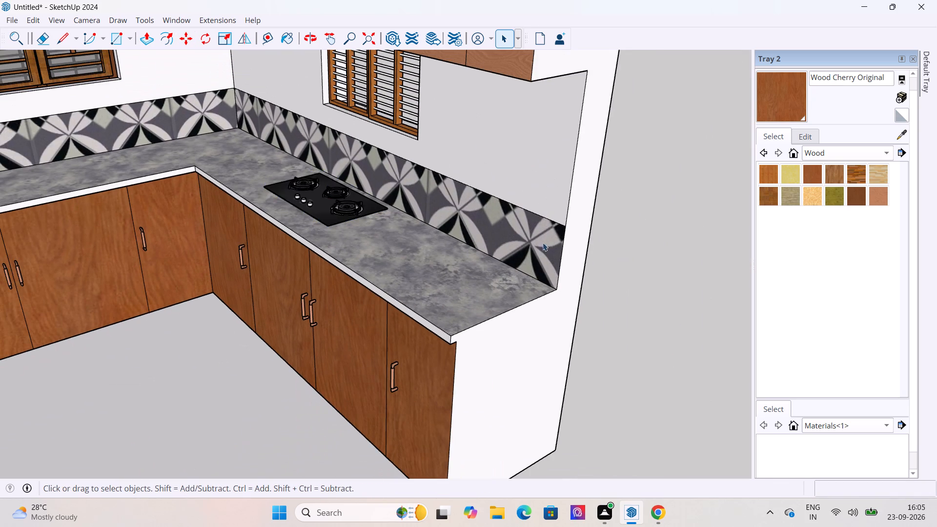
Inspect the stove's seating on the countertop and the surrounding base cabinets from several angles.
scroll(357, 220, "up", 8)
middle_click_drag(410, 210, 356, 154)
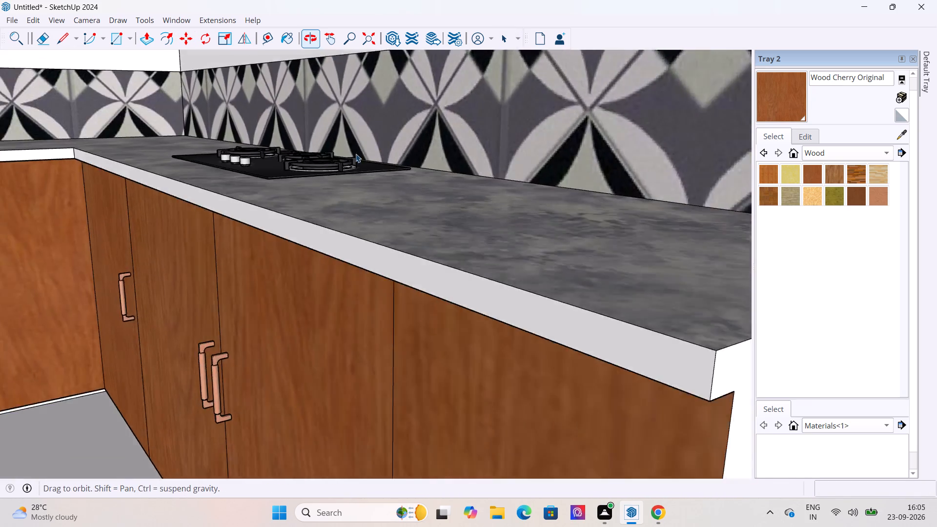
middle_click_drag(356, 154, 374, 150)
scroll(356, 154, "up", 1)
scroll(293, 195, "down", 7)
middle_click_drag(346, 267, 159, 369)
scroll(419, 293, "down", 7)
middle_click_drag(148, 309, 372, 200)
scroll(372, 200, "up", 3)
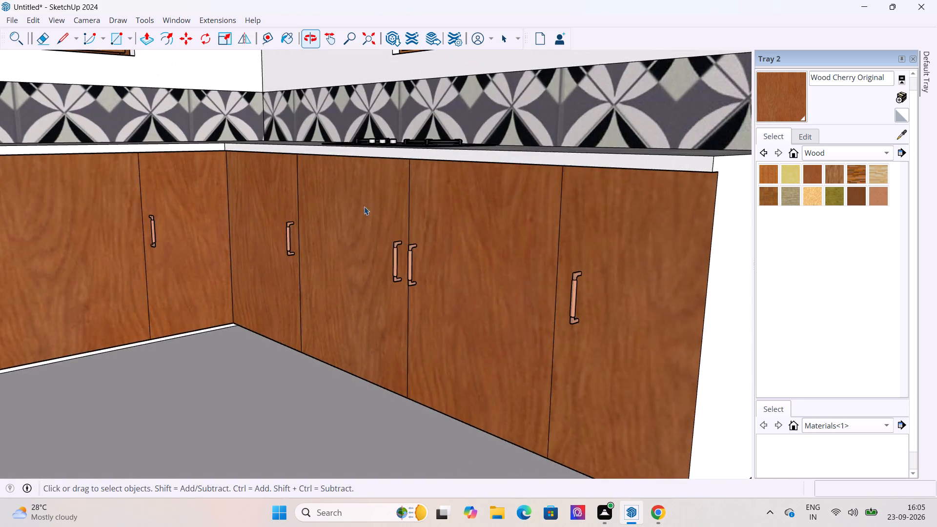
scroll(312, 244, "down", 7)
middle_click_drag(387, 284, 263, 326)
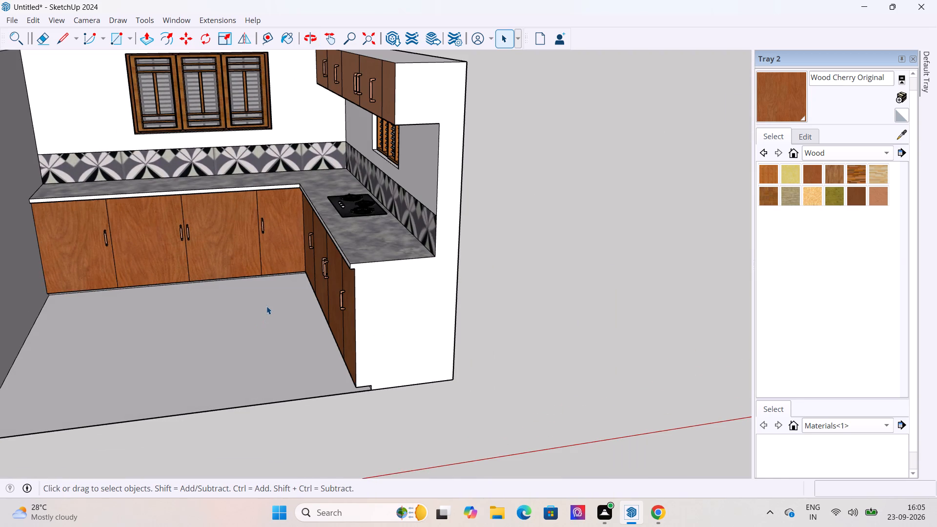
Switch to the browser, browse the metallic vessels results and download the model of two red safety cans as a SketchUp file.
left_click(661, 510)
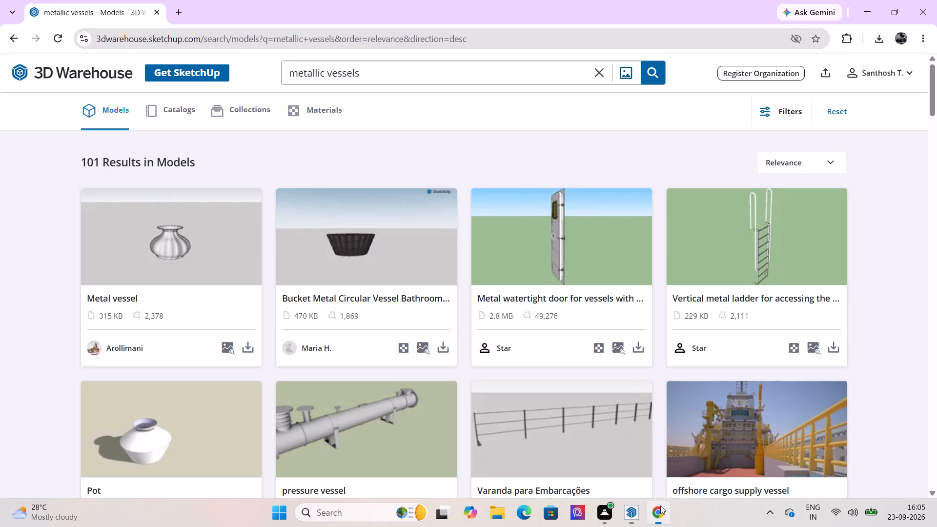
scroll(428, 295, "down", 2)
scroll(341, 310, "up", 3)
scroll(341, 310, "down", 1)
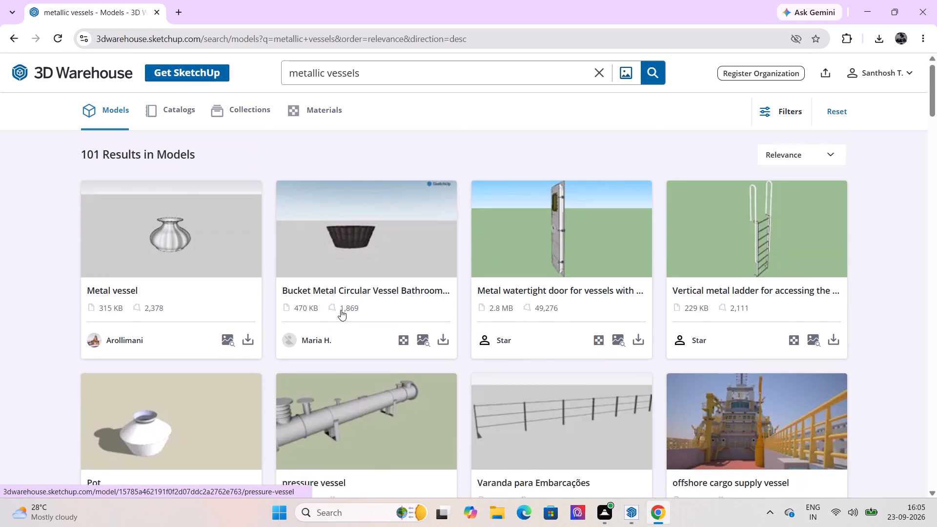
scroll(341, 310, "down", 13)
scroll(341, 311, "up", 6)
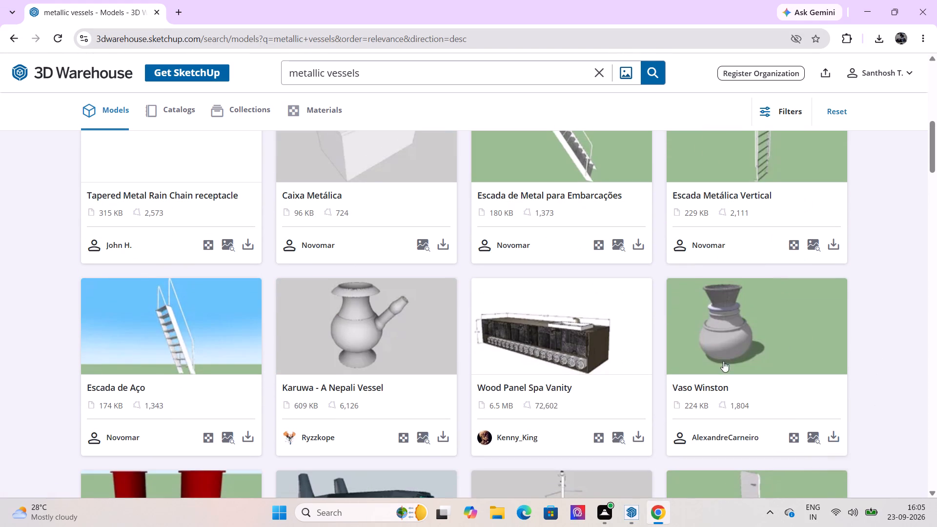
scroll(710, 358, "down", 10)
scroll(621, 323, "down", 3)
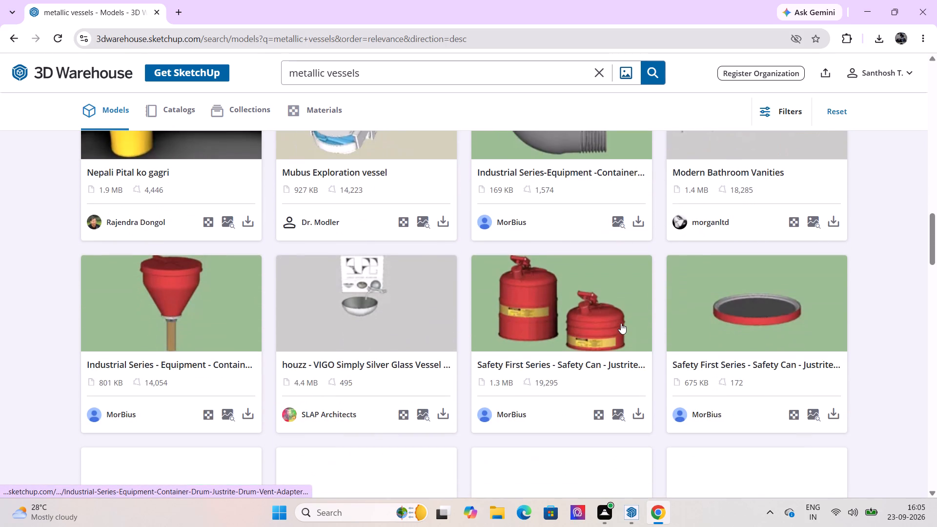
scroll(621, 323, "down", 3)
scroll(621, 323, "up", 1)
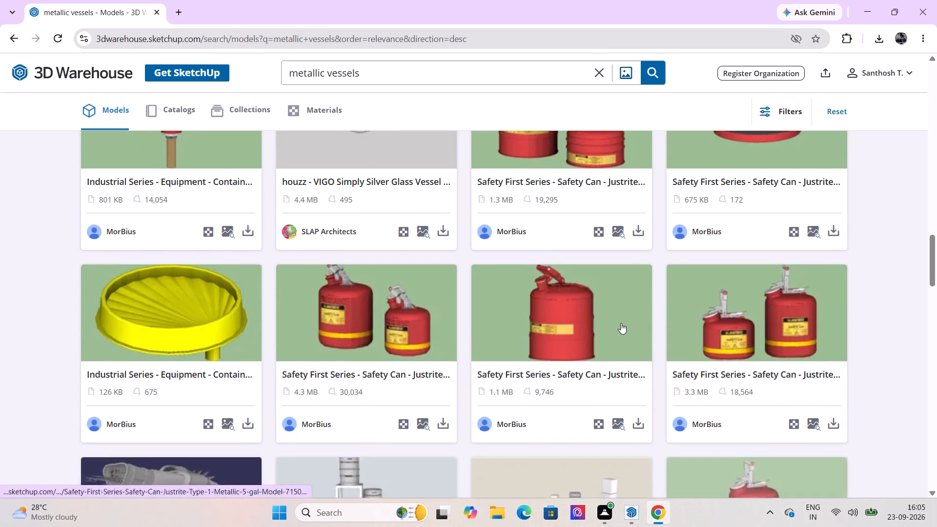
left_click(641, 287)
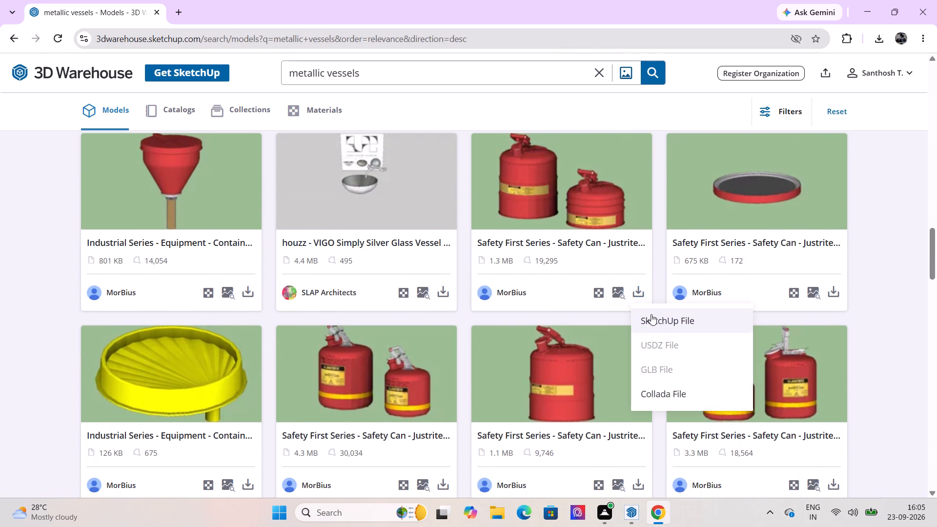
left_click(651, 314)
Browse the rest of the metallic vessels results for other vessels suited to the kitchen.
scroll(613, 258, "down", 6)
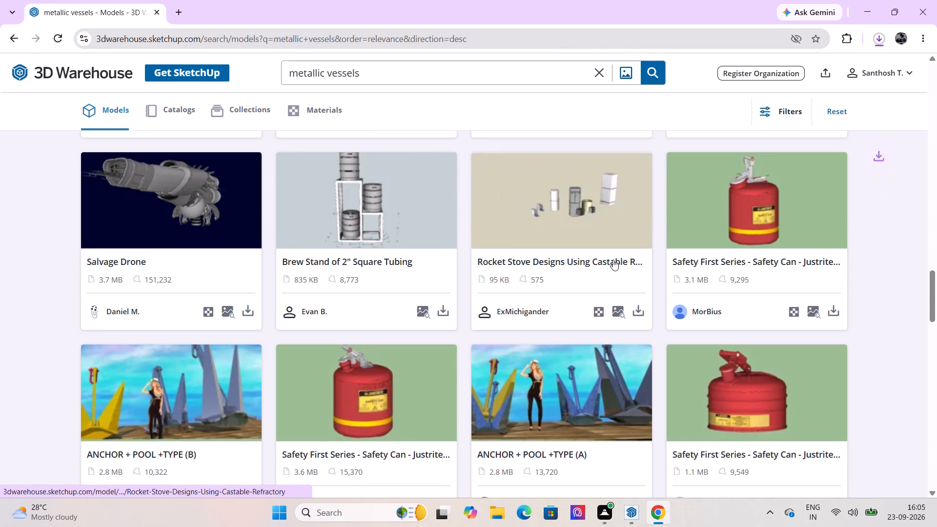
scroll(613, 260, "down", 5)
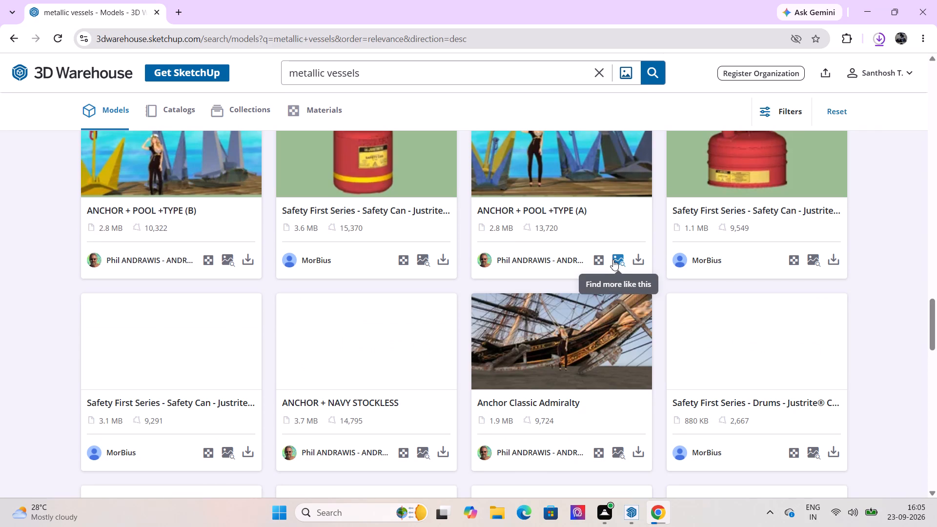
scroll(613, 260, "down", 1)
scroll(577, 286, "down", 4)
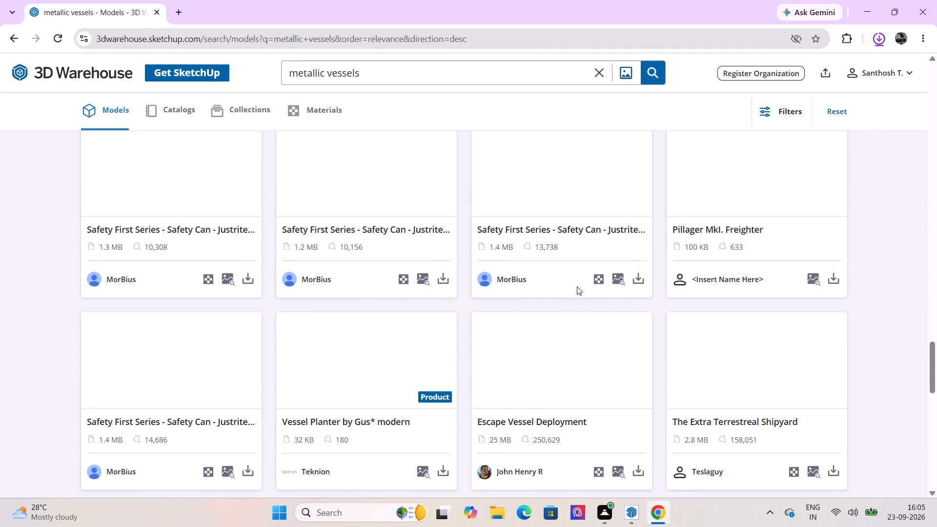
scroll(577, 286, "up", 5)
scroll(577, 286, "down", 10)
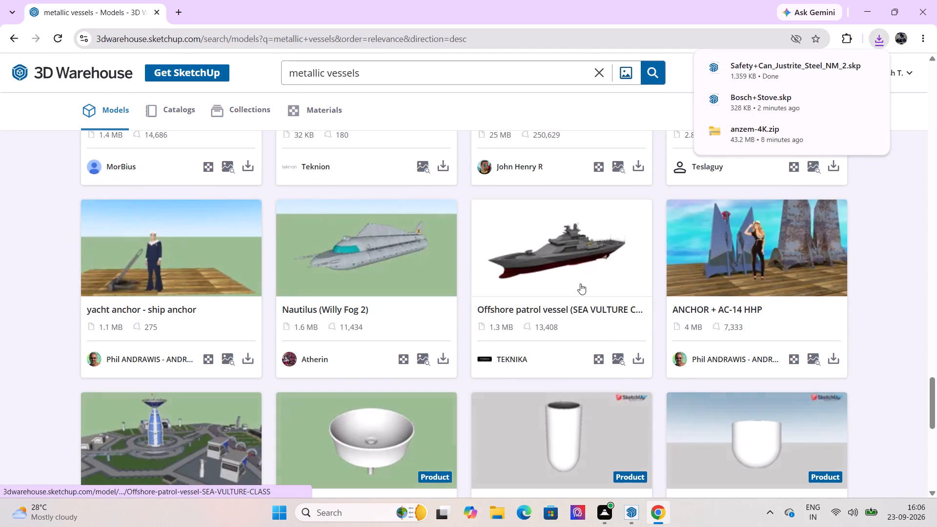
scroll(580, 284, "down", 4)
left_click(513, 373)
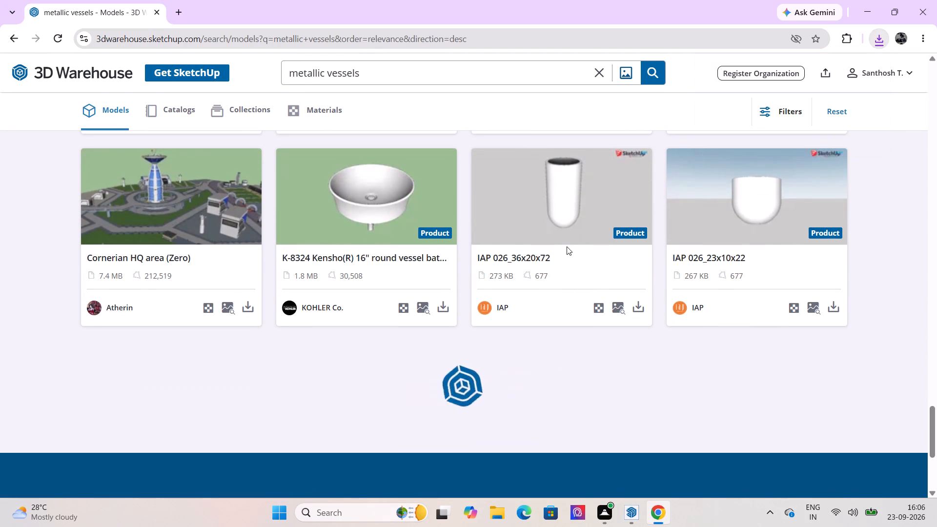
Return to SketchUp, import the downloaded Safety+Can_Justrite_Steel_NM_2 model and place it on the kitchen floor.
left_click(626, 509)
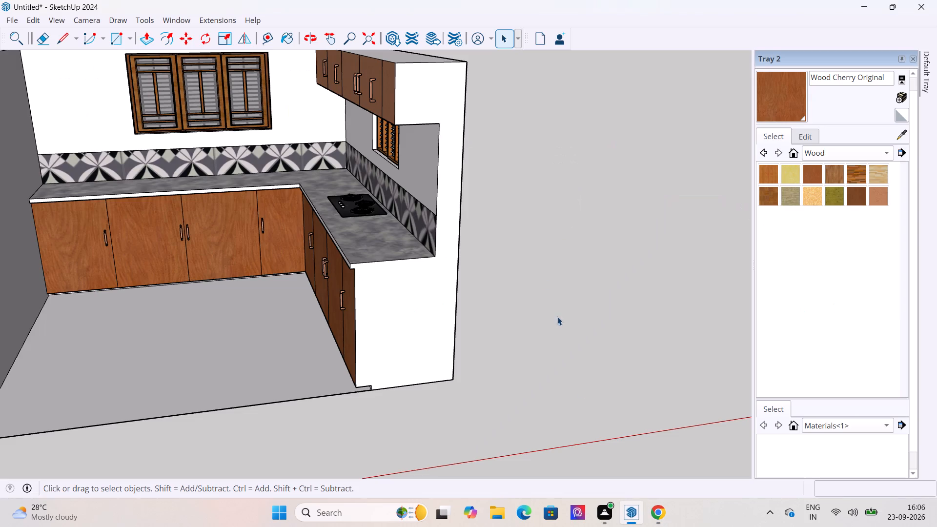
left_click(9, 18)
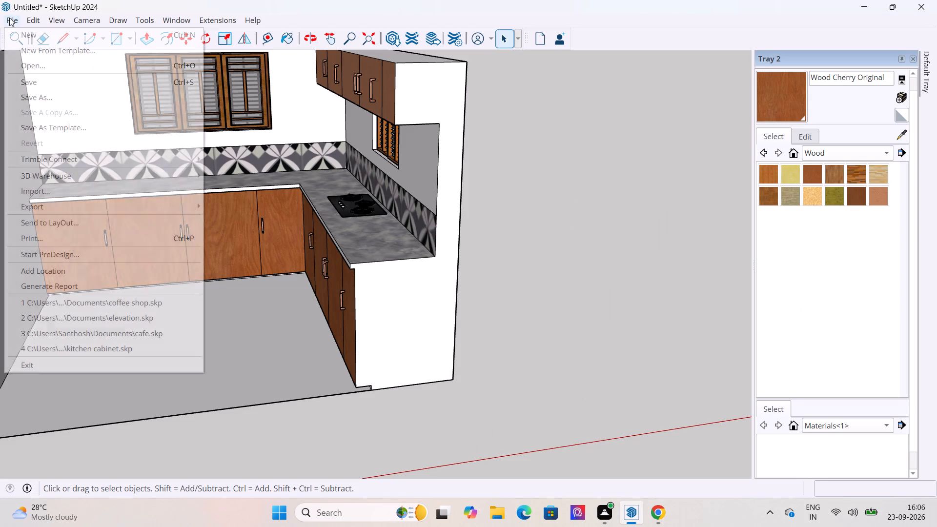
left_click(35, 193)
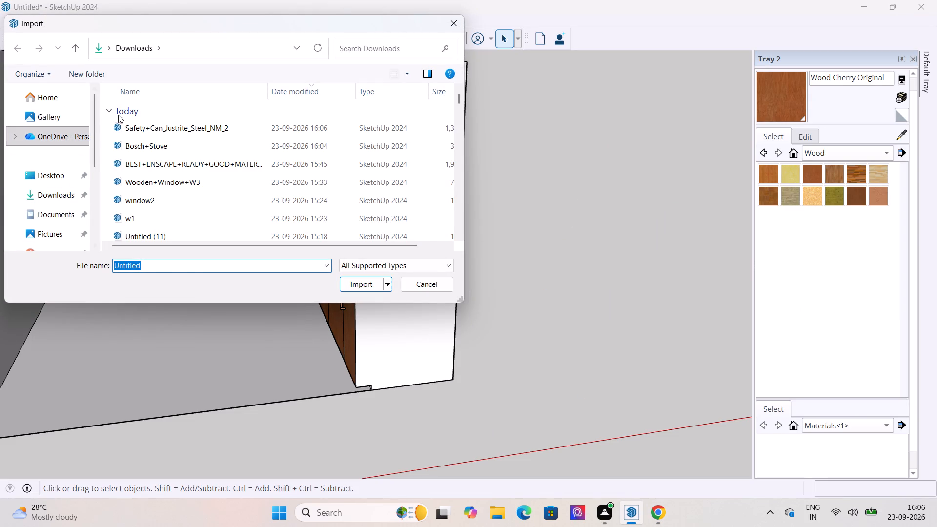
left_click(126, 123)
left_click(357, 285)
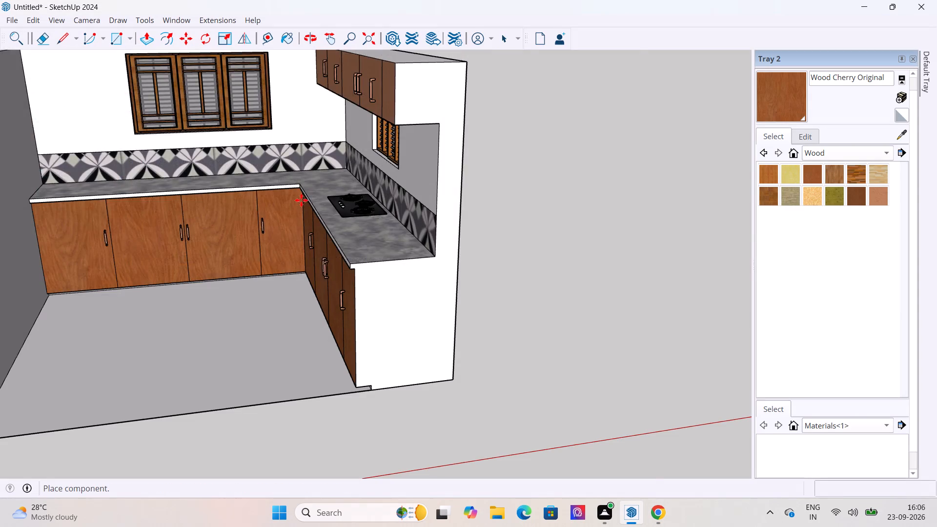
scroll(301, 199, "up", 5)
middle_click_drag(346, 240, 403, 292)
scroll(366, 158, "up", 9)
scroll(271, 188, "down", 3)
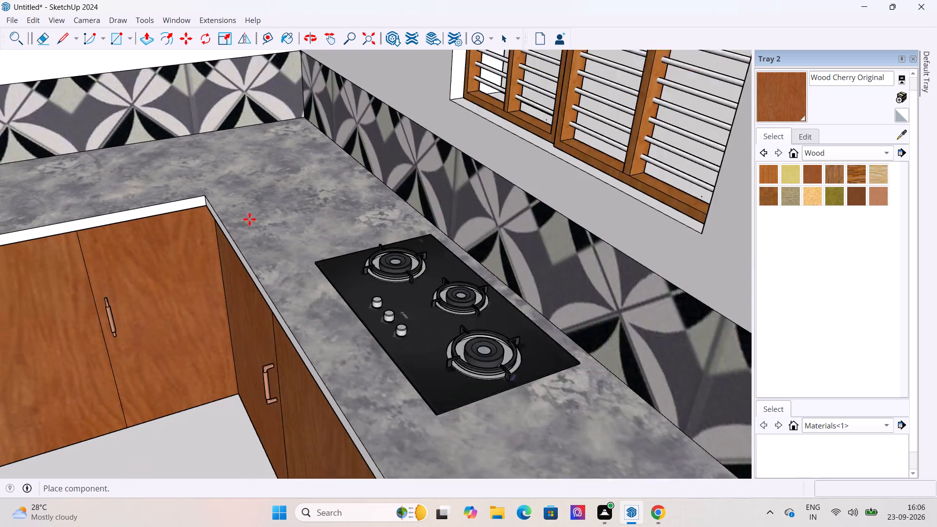
scroll(249, 219, "down", 20)
scroll(249, 219, "down", 9)
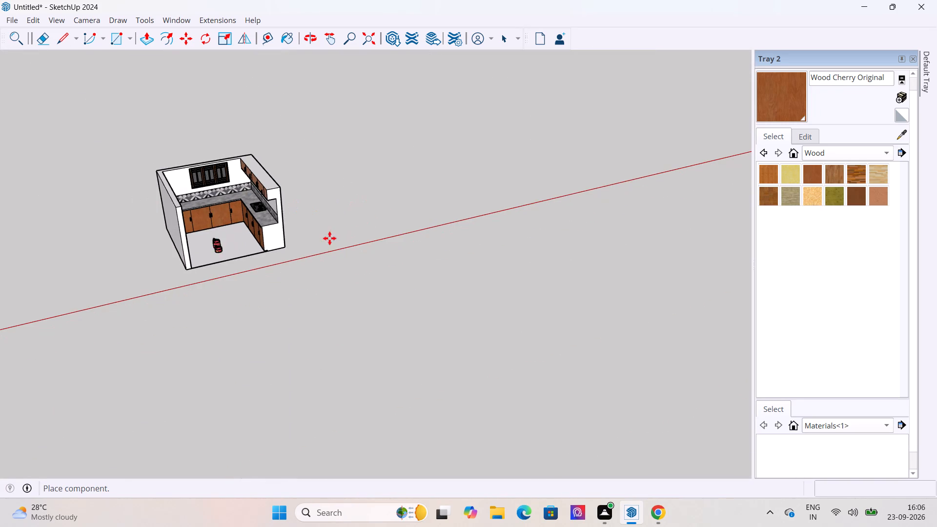
left_click(334, 237)
Move the safety cans by their bottom front corner from the floor onto the countertop, near the inner corner beside the stove.
scroll(238, 248, "up", 8)
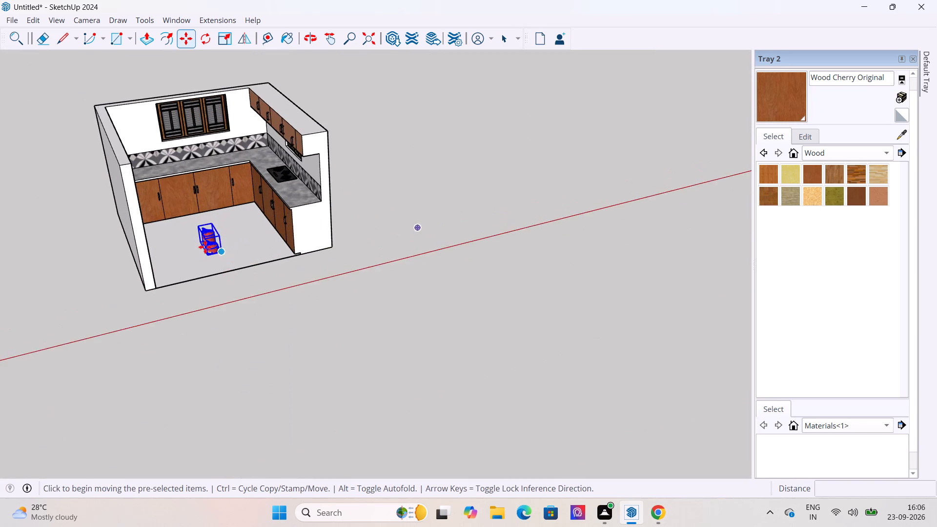
scroll(205, 247, "up", 17)
middle_click_drag(218, 255, 290, 257)
middle_click(334, 240)
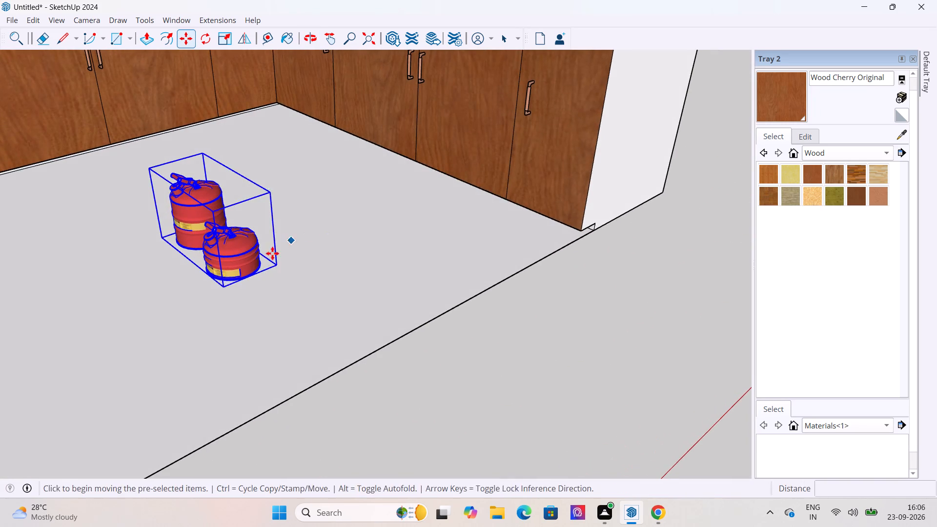
middle_click_drag(268, 259, 309, 248)
scroll(320, 254, "up", 5)
left_click(214, 319)
scroll(310, 315, "down", 3)
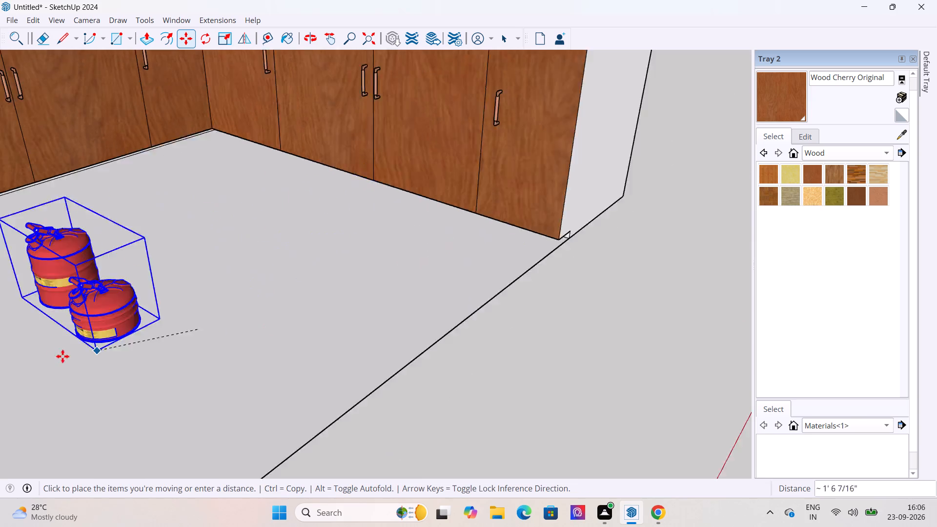
scroll(62, 356, "down", 19)
scroll(161, 269, "up", 12)
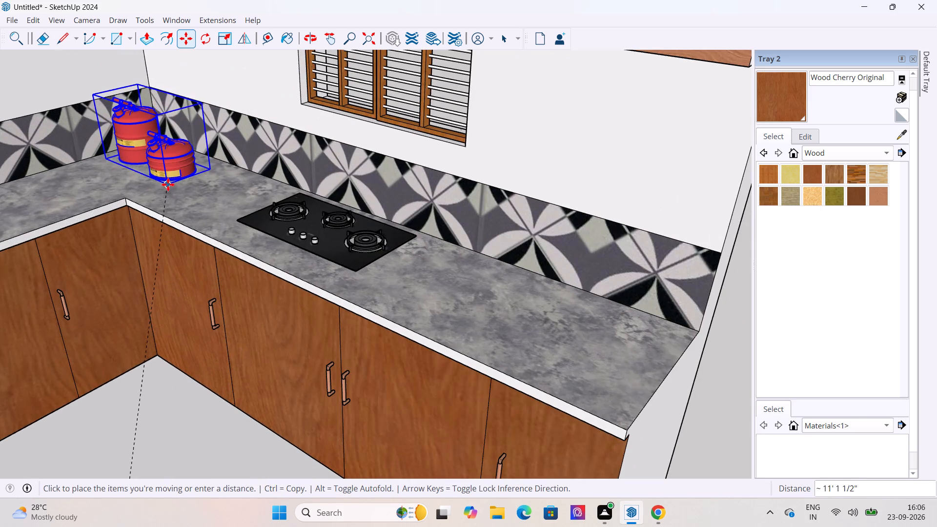
left_click(168, 184)
Move the safety cans by their bottom rear corner closer to the backsplash beside the stove.
middle_click_drag(173, 209, 210, 245)
scroll(214, 249, "up", 9)
middle_click(161, 137)
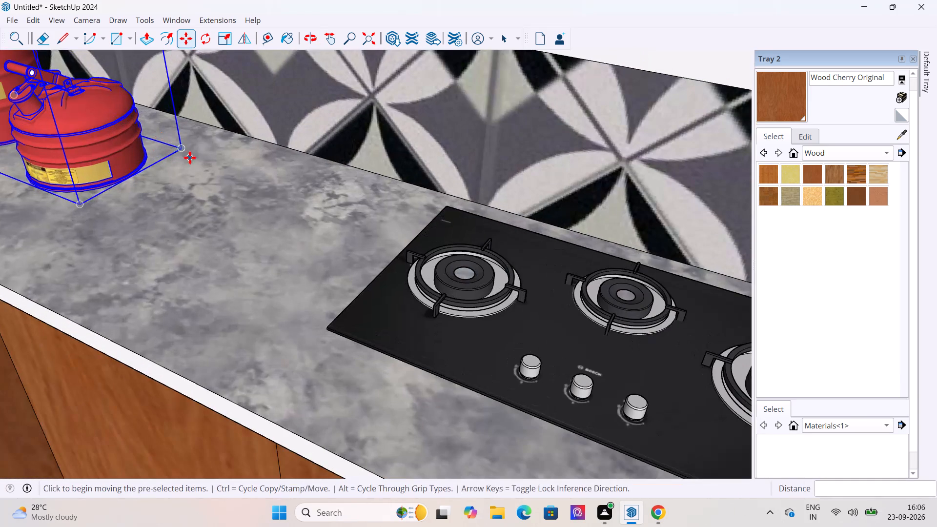
left_click(183, 148)
left_click(205, 122)
scroll(198, 276, "down", 7)
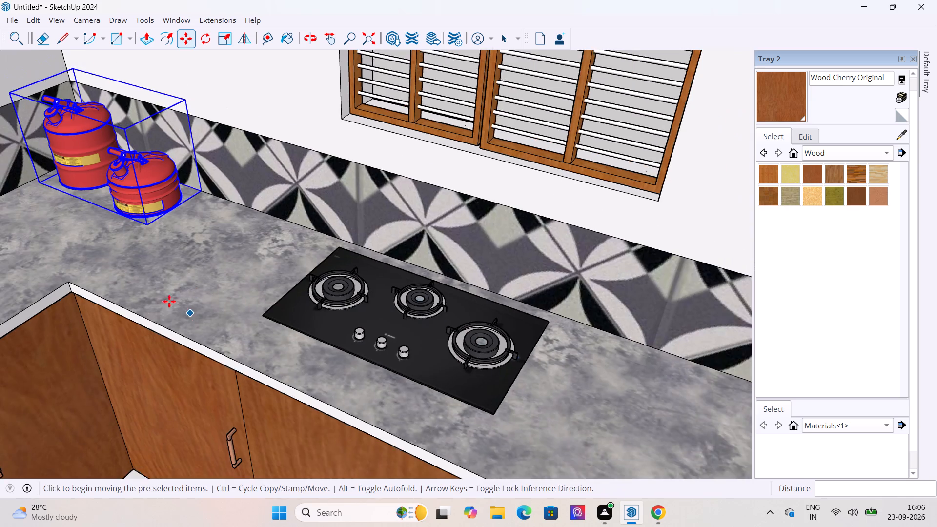
Deselect the safety cans and examine their size, labels and fit on the countertop beside the stove from several angles.
middle_click_drag(108, 258, 25, 223)
scroll(24, 242, "down", 7)
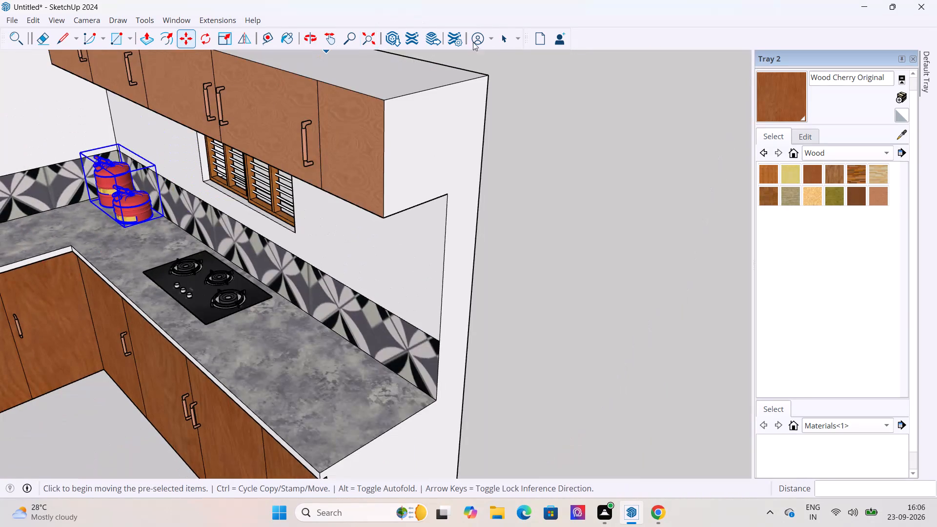
left_click_drag(503, 42, 505, 55)
left_click(513, 122)
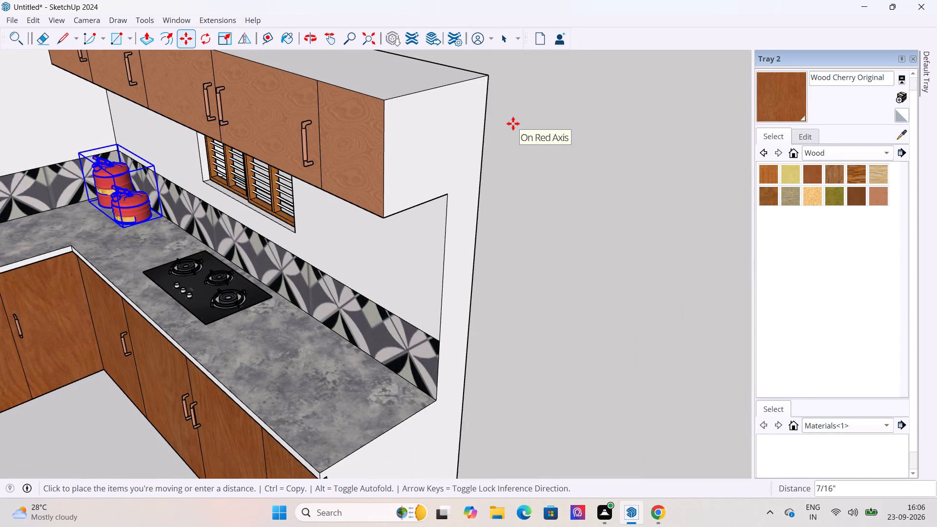
key("Escape")
left_click(505, 36)
left_click(530, 96)
scroll(531, 117, "down", 7)
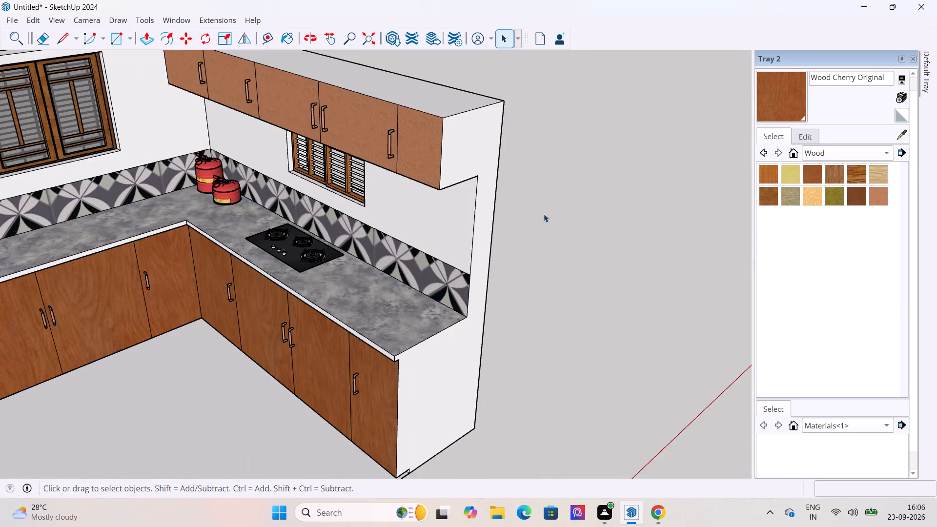
middle_click_drag(335, 163, 348, 262)
scroll(252, 166, "up", 11)
scroll(282, 223, "down", 7)
scroll(187, 174, "up", 1)
middle_click_drag(187, 174, 347, 140)
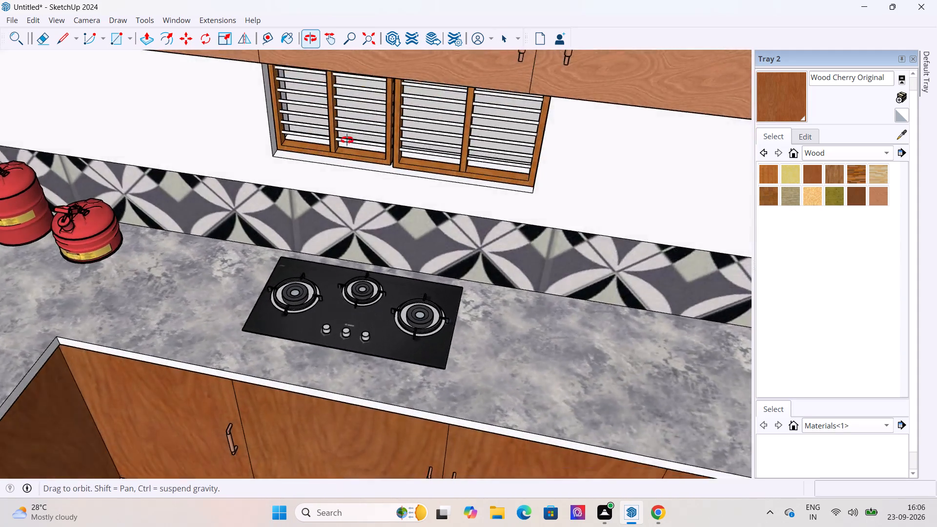
middle_click_drag(347, 140, 351, 137)
scroll(309, 171, "down", 5)
scroll(84, 162, "up", 5)
scroll(101, 211, "down", 6)
middle_click_drag(109, 227, 160, 135)
middle_click_drag(140, 192, 98, 221)
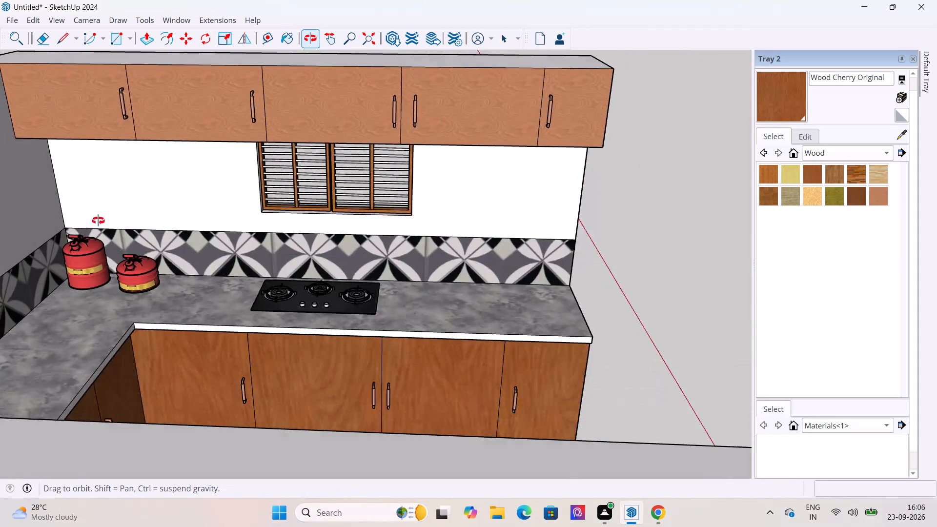
middle_click_drag(98, 221, 68, 225)
scroll(71, 225, "up", 15)
scroll(127, 236, "down", 1)
scroll(221, 353, "up", 5)
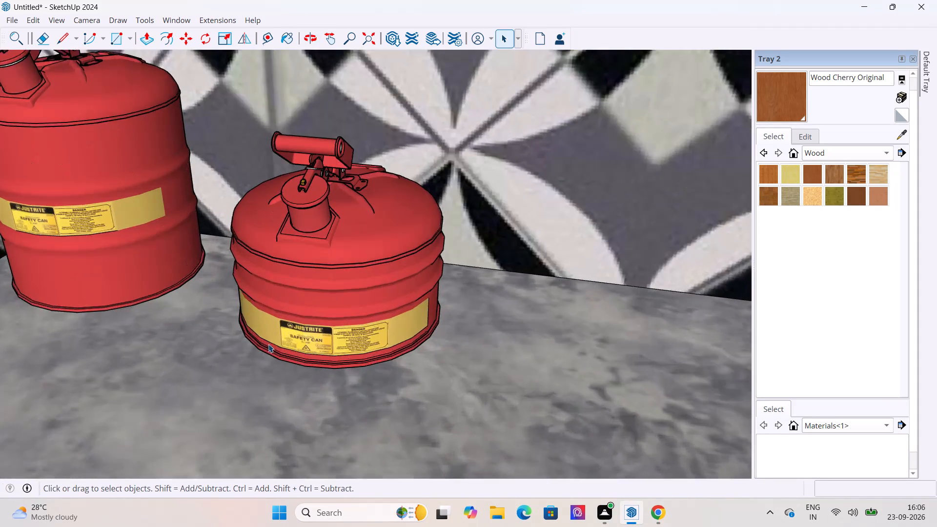
scroll(268, 344, "up", 13)
middle_click_drag(189, 286, 0, 271)
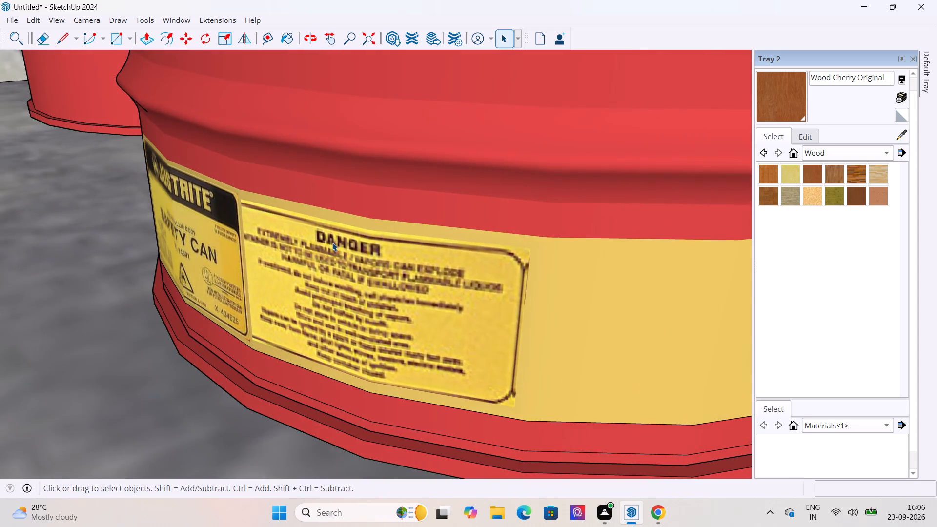
scroll(332, 243, "down", 20)
scroll(332, 243, "down", 1)
scroll(314, 227, "up", 4)
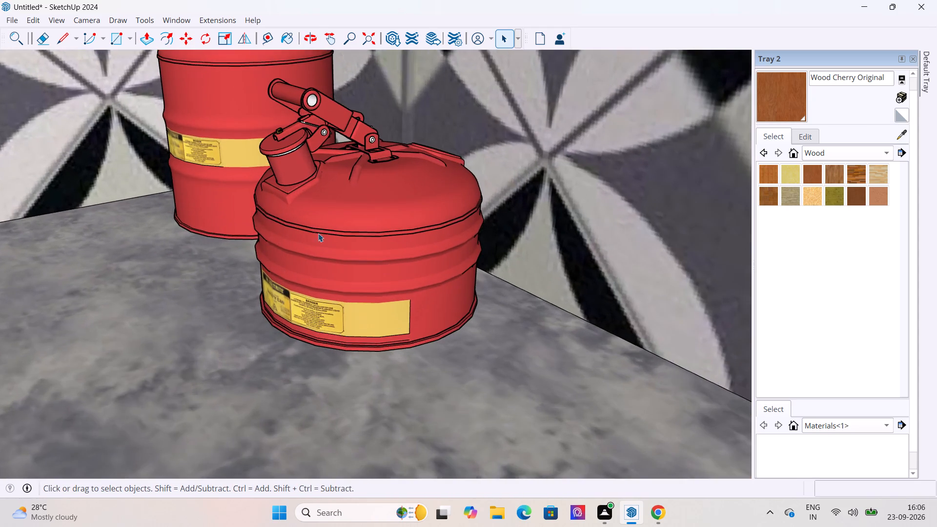
middle_click_drag(325, 243, 249, 327)
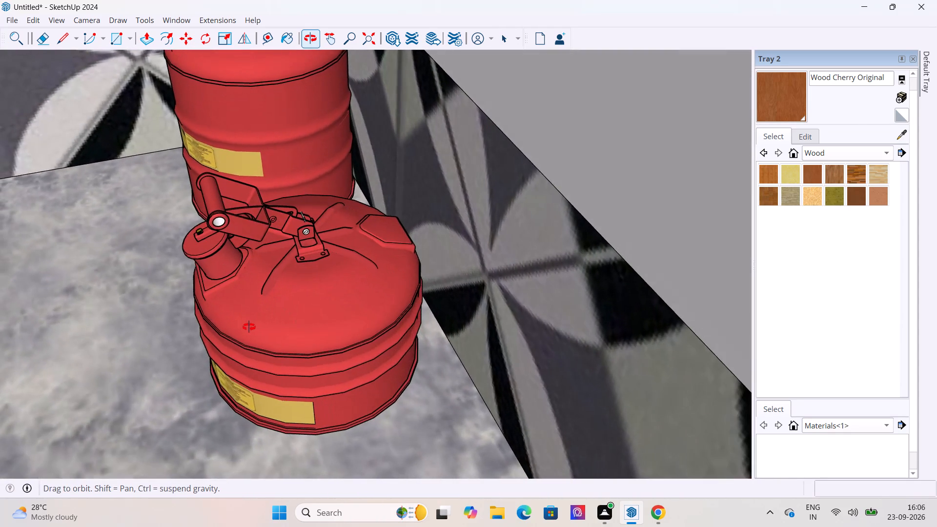
middle_click_drag(249, 327, 395, 358)
scroll(403, 349, "down", 5)
Delete the pair of red safety cans from the countertop corner.
left_click(428, 306)
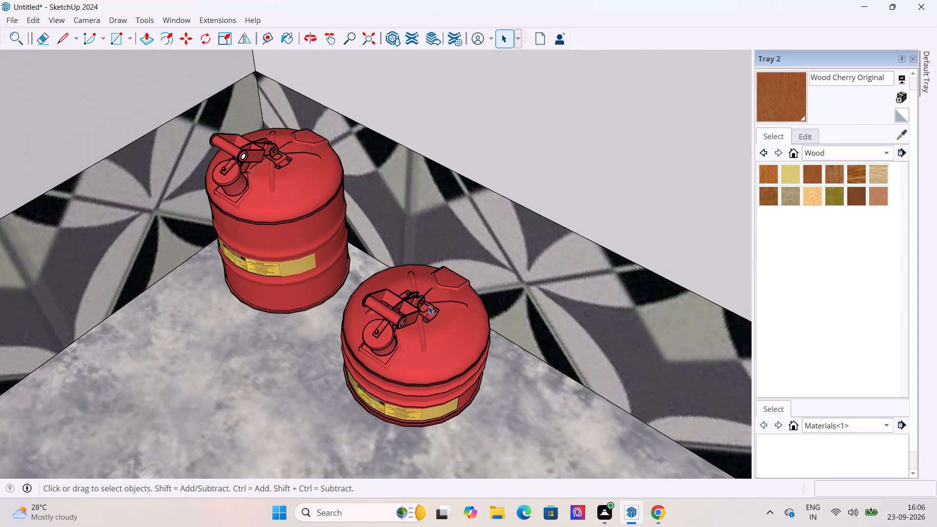
left_click(26, 19)
left_click(70, 122)
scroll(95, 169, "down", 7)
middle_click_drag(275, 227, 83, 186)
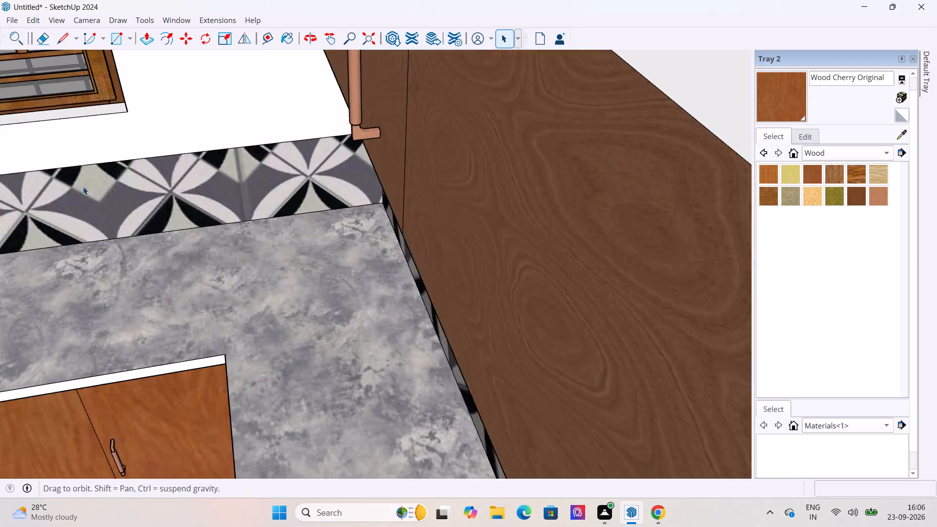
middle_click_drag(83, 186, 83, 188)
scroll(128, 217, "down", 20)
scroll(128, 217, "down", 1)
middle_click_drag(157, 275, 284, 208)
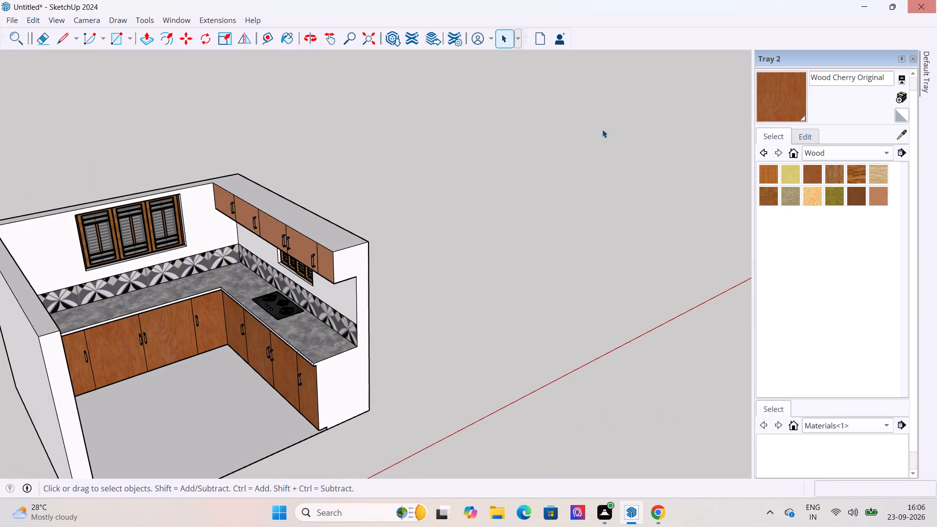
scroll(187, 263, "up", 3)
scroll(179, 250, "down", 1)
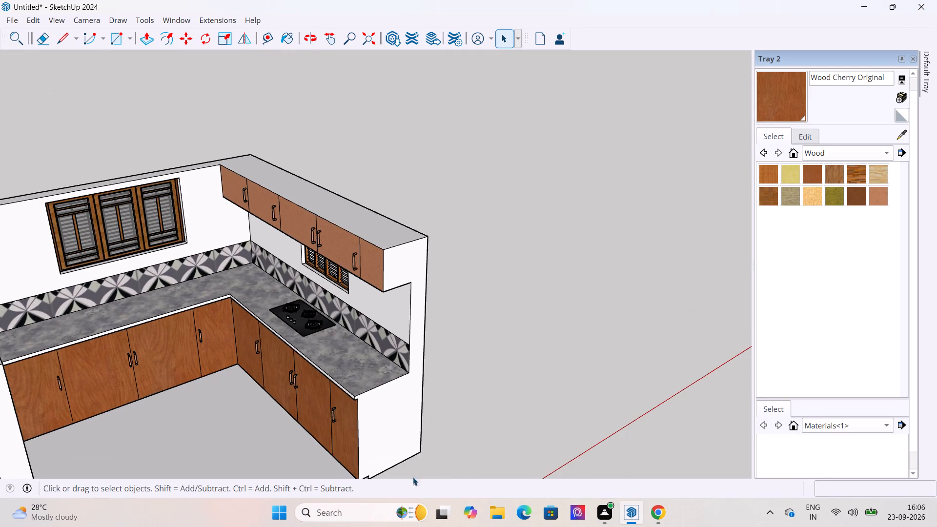
Switch to 3D Warehouse in Chrome and browse further through the metallic vessels results for suitable kitchen vessels.
left_click(637, 511)
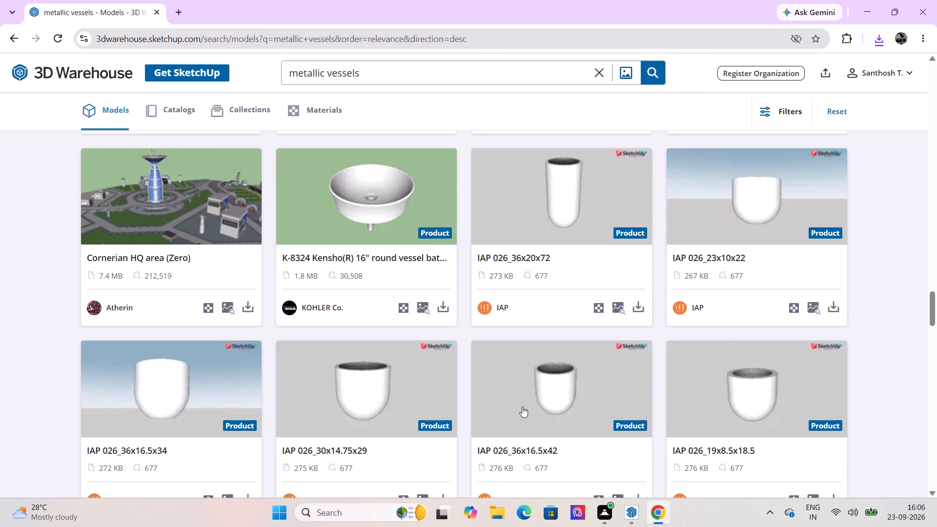
scroll(518, 401, "down", 6)
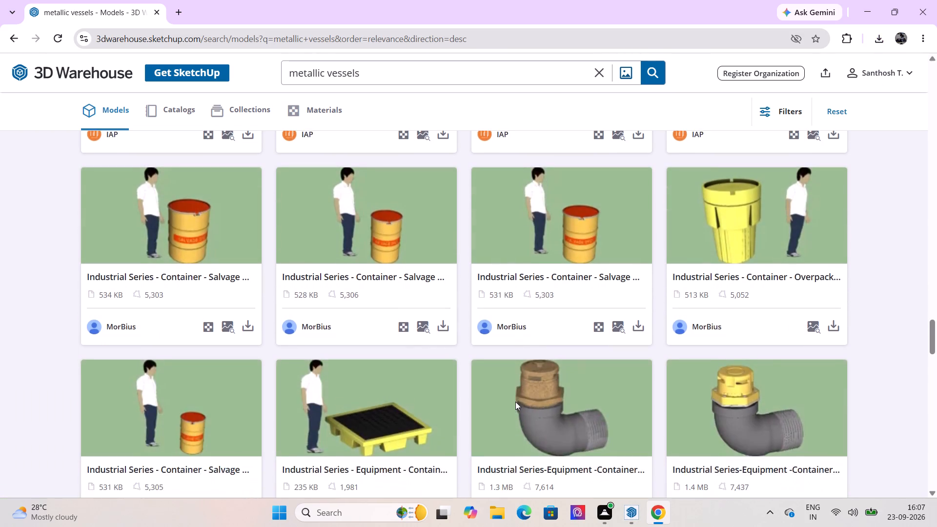
scroll(515, 402, "down", 12)
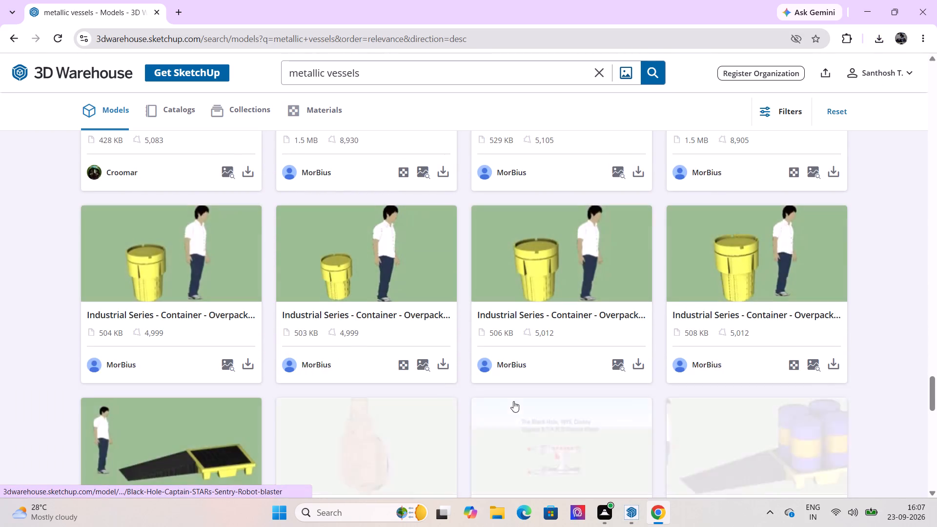
scroll(513, 401, "down", 6)
scroll(506, 381, "up", 2)
scroll(487, 385, "down", 5)
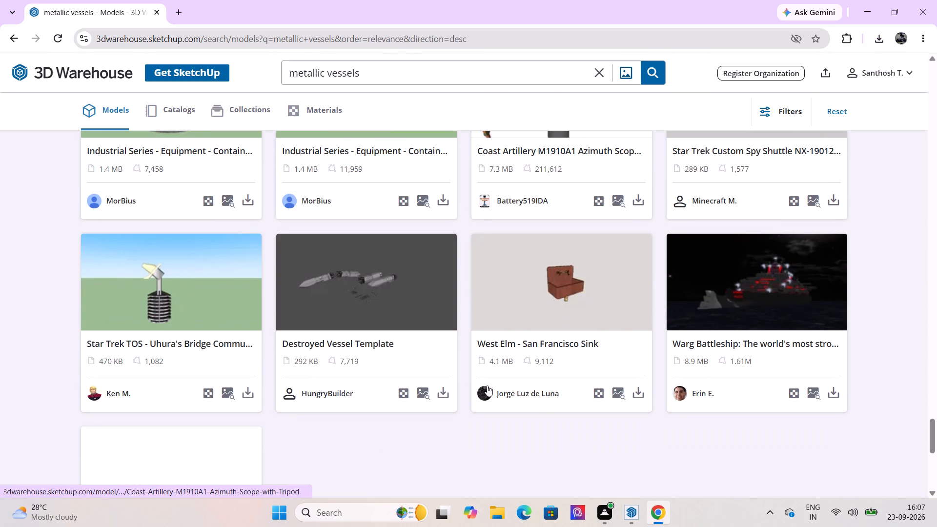
Replace the metallic vessels query with a model search for "kitchen".
left_click(602, 70)
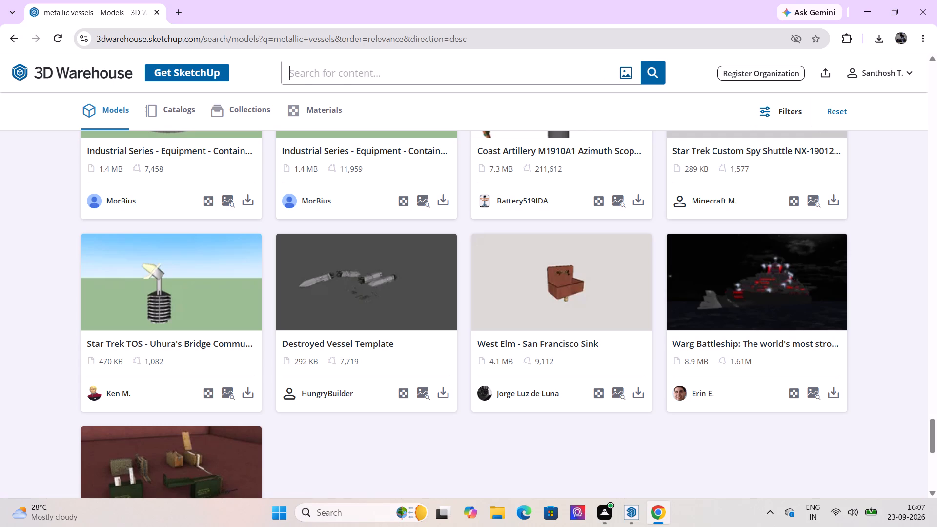
type("kitchen")
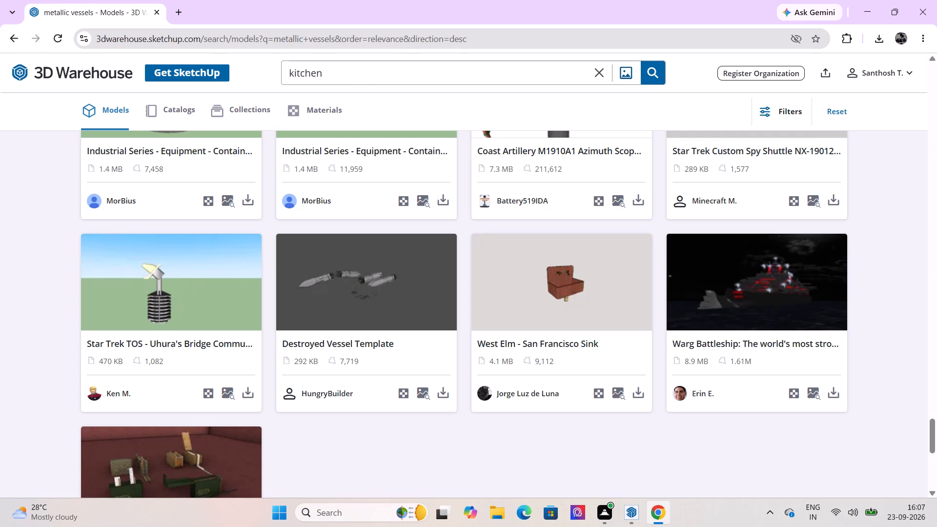
key("Return")
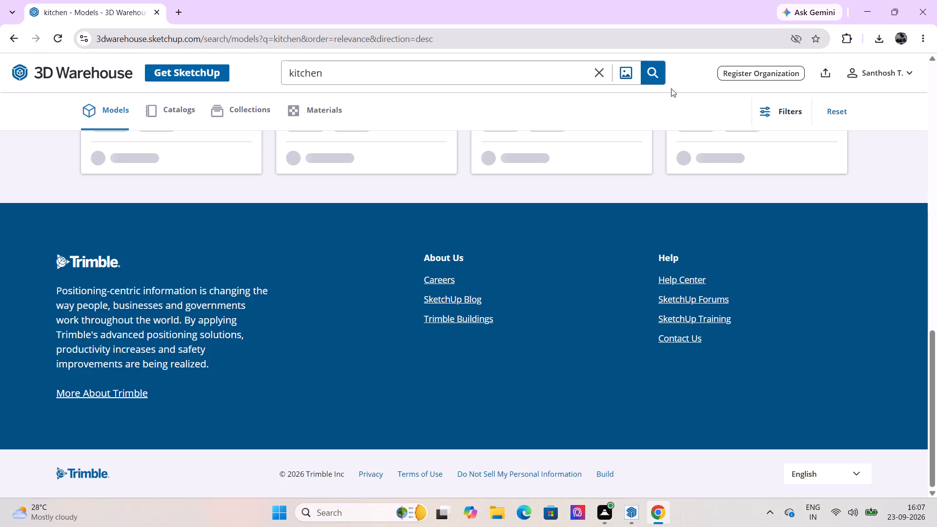
Browse the kitchen results from the top for models that could furnish the countertop.
scroll(709, 199, "up", 17)
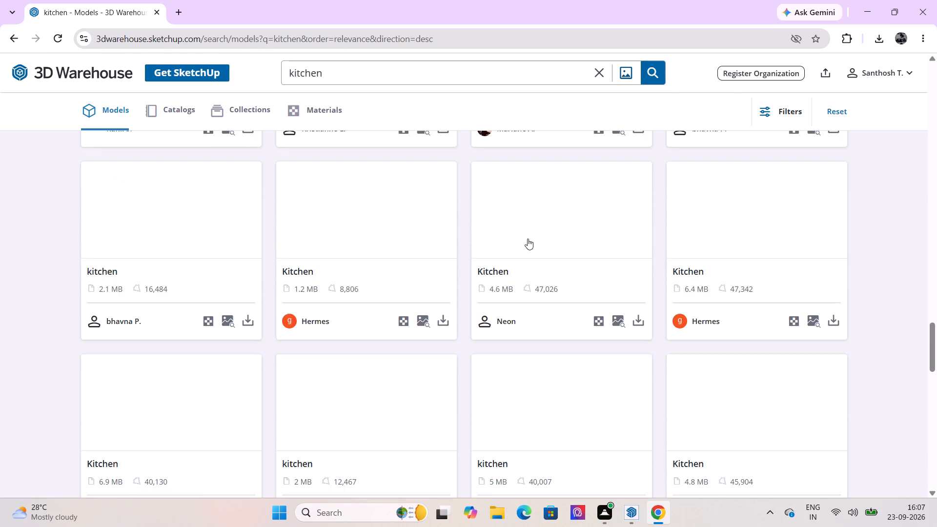
scroll(528, 238, "up", 20)
scroll(528, 238, "up", 18)
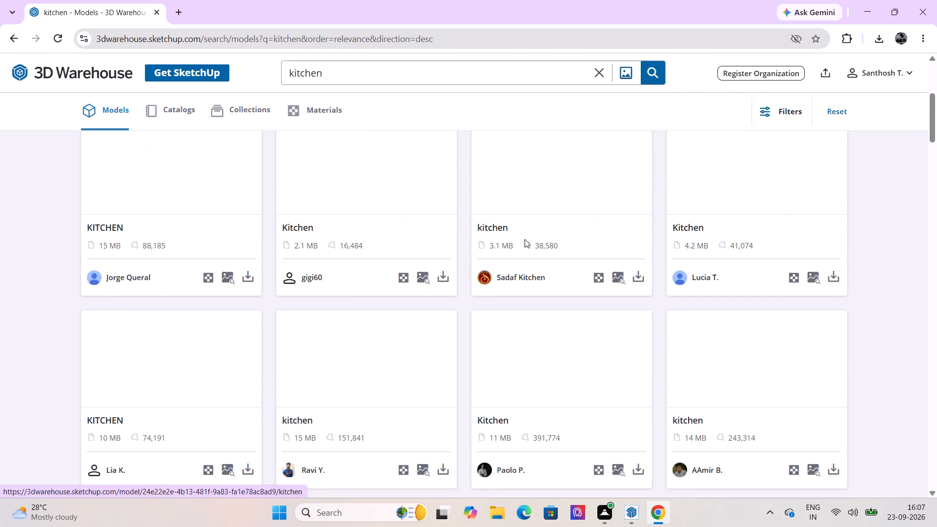
scroll(525, 239, "up", 9)
scroll(525, 243, "down", 7)
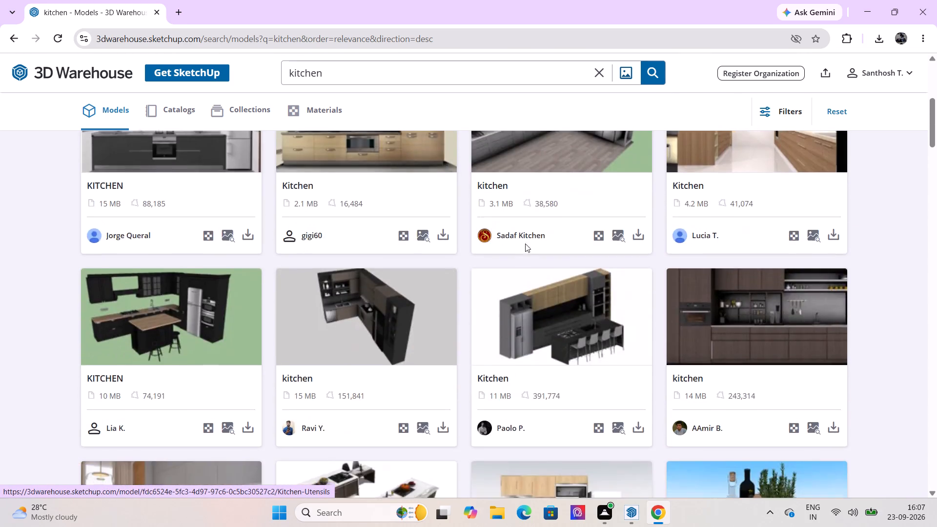
scroll(525, 243, "down", 15)
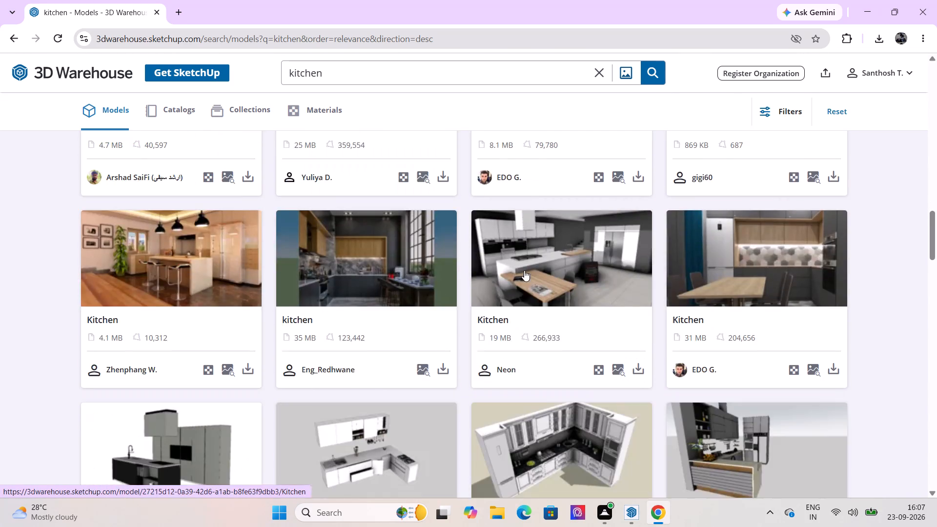
scroll(525, 271, "down", 18)
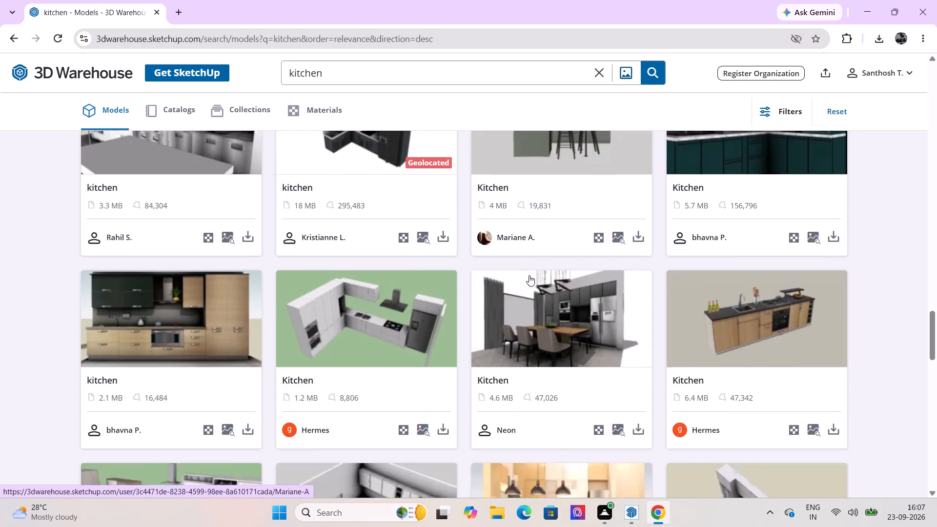
scroll(529, 275, "down", 2)
Extend the model search query to "kitchen thinks" and run it.
left_click(512, 75)
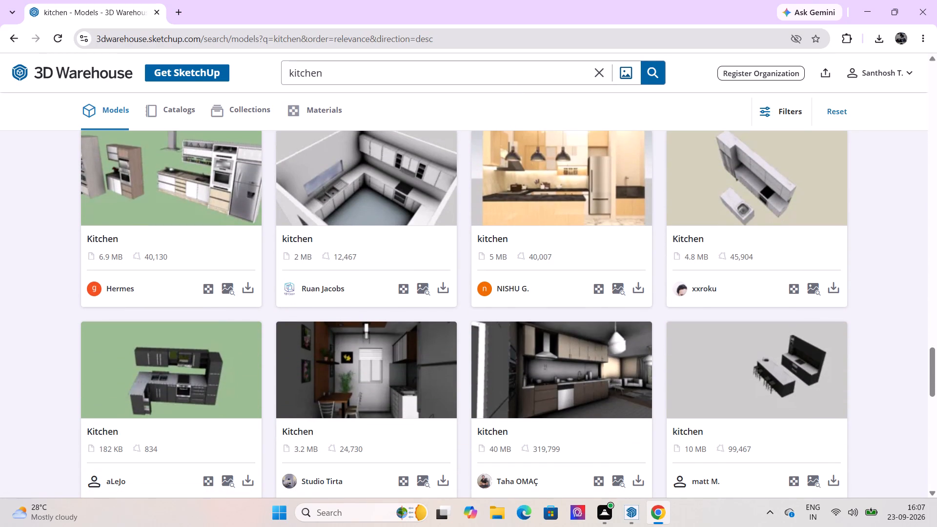
key("space")
type("thi")
type("nks")
key("Return")
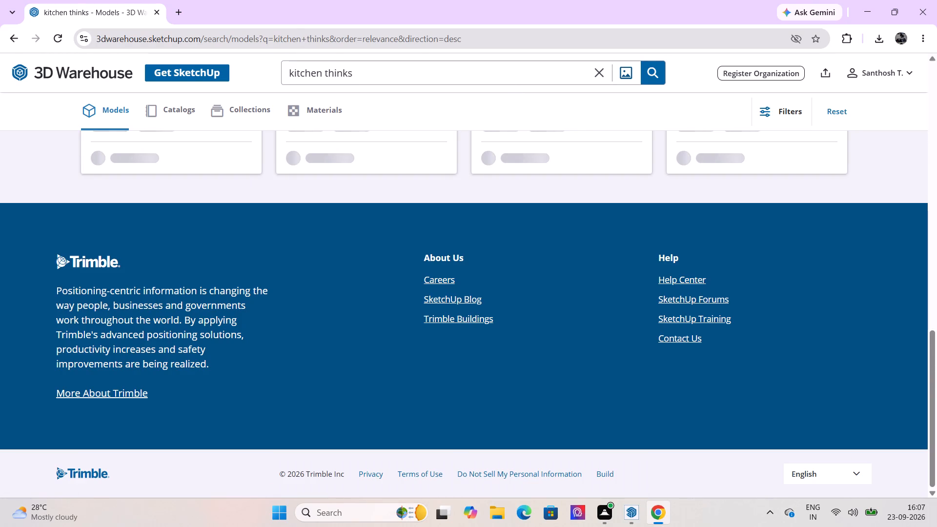
Browse the "kitchen thinks" results from the top for models that could furnish the countertop.
scroll(514, 270, "up", 18)
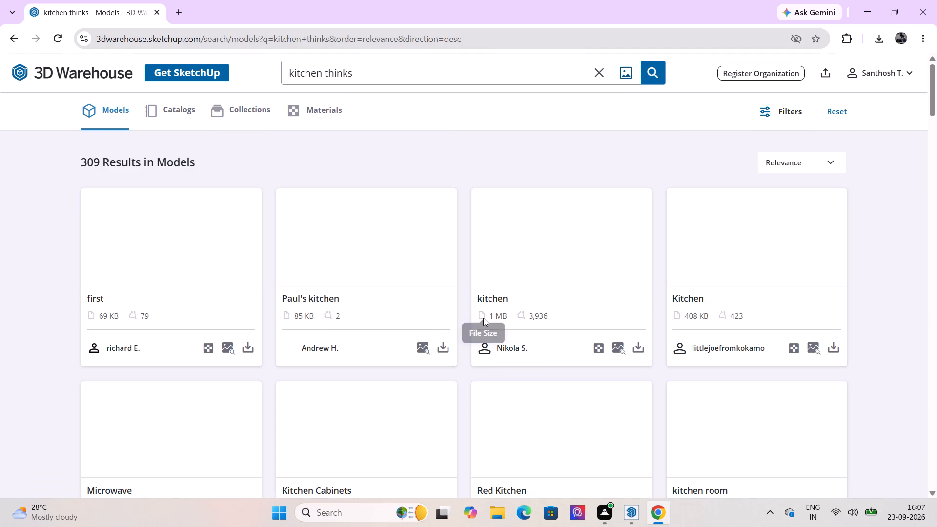
scroll(552, 340, "down", 5)
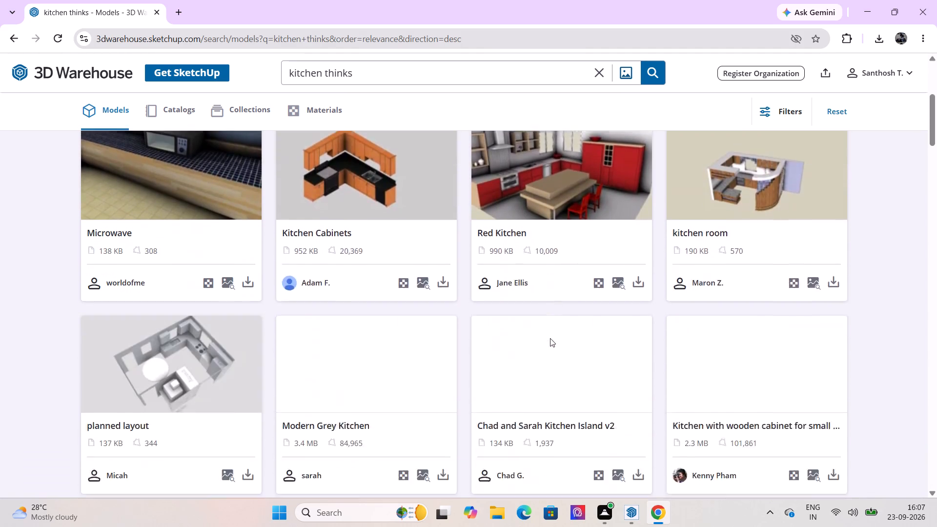
scroll(550, 338, "down", 3)
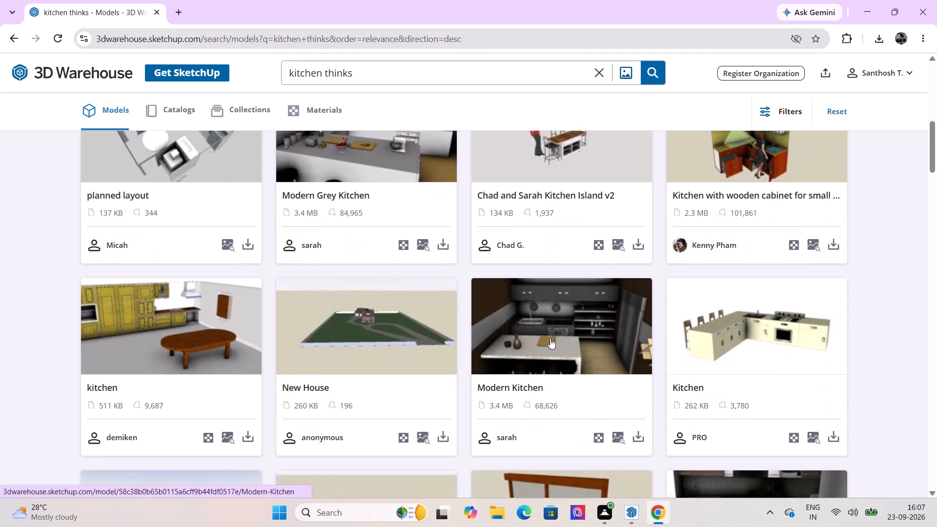
scroll(550, 338, "down", 9)
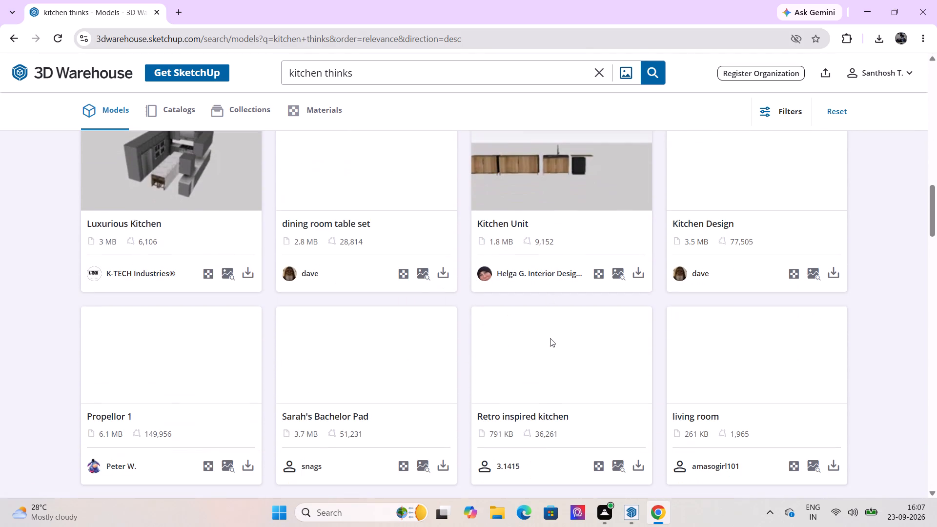
scroll(470, 334, "down", 2)
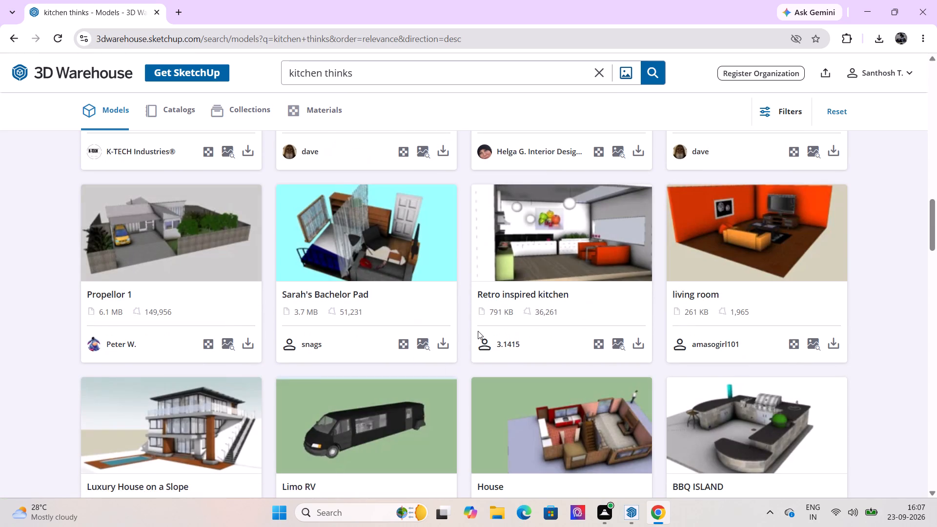
scroll(516, 366, "down", 4)
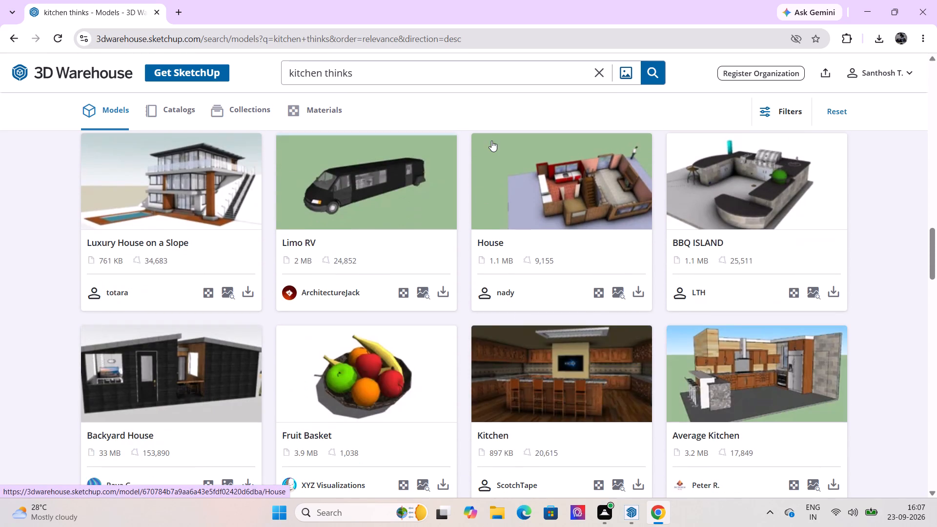
scroll(545, 324, "down", 10)
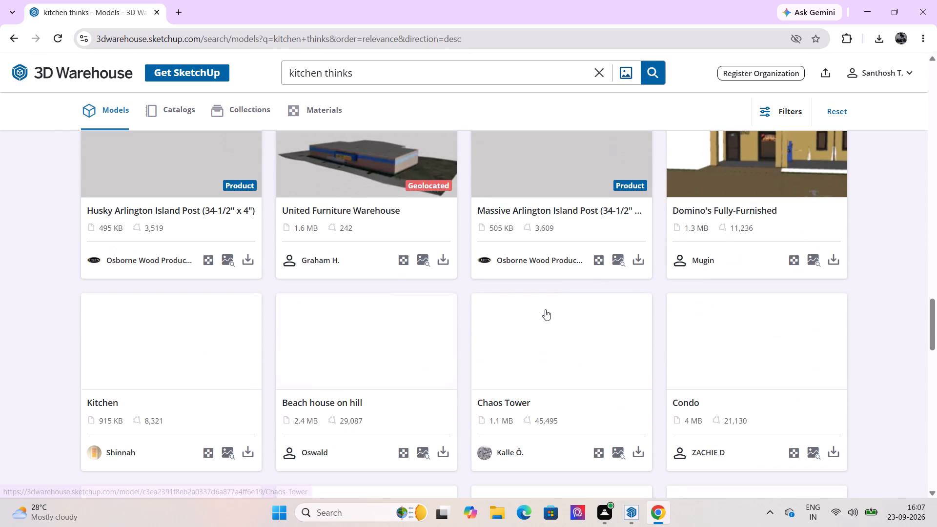
Replace the query with a model search for "steel glass".
left_click(599, 67)
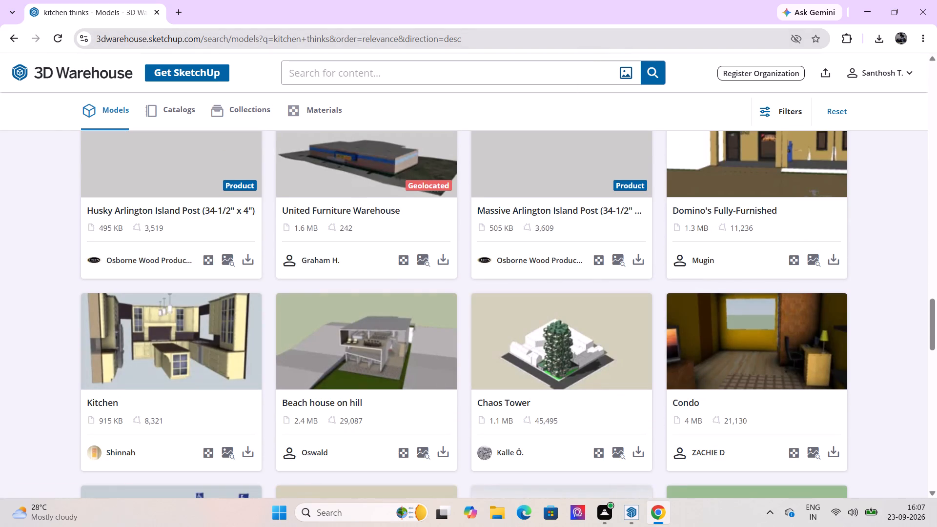
type("steel glass")
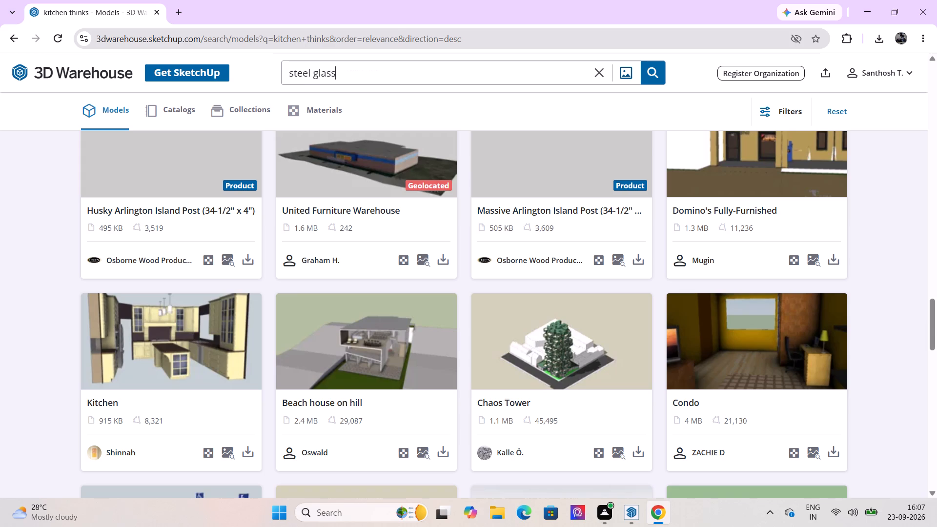
key("Return")
Find the Steel Jug & Glass Set in the steel glass results and download it as a SketchUp file.
scroll(572, 173, "up", 16)
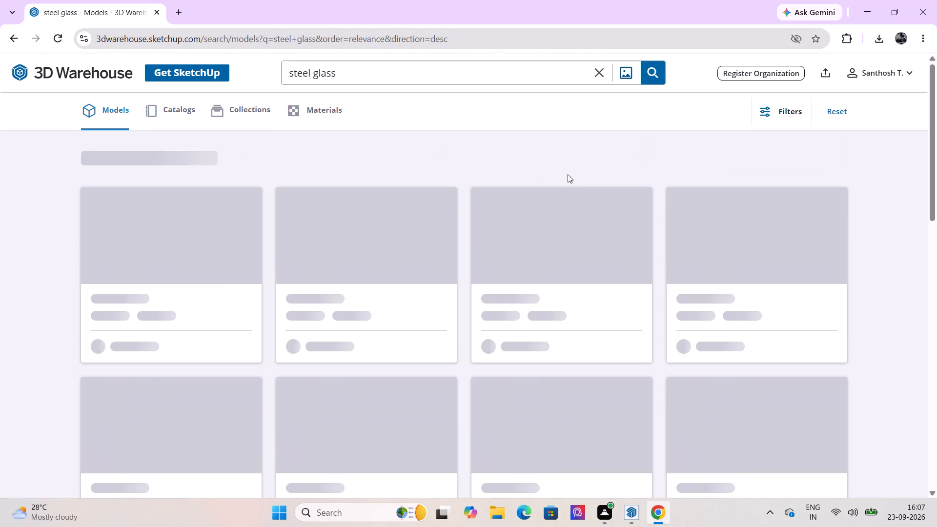
scroll(539, 275, "down", 1)
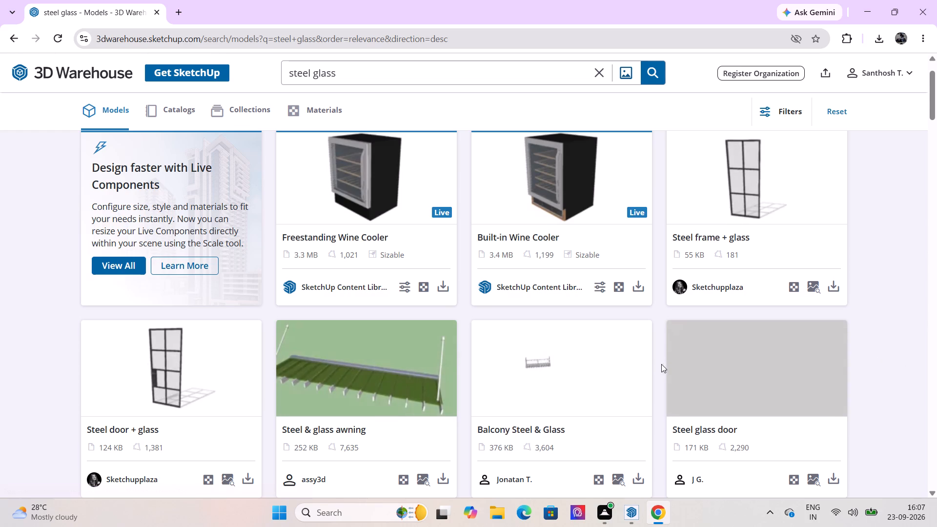
scroll(657, 367, "down", 5)
scroll(453, 325, "down", 5)
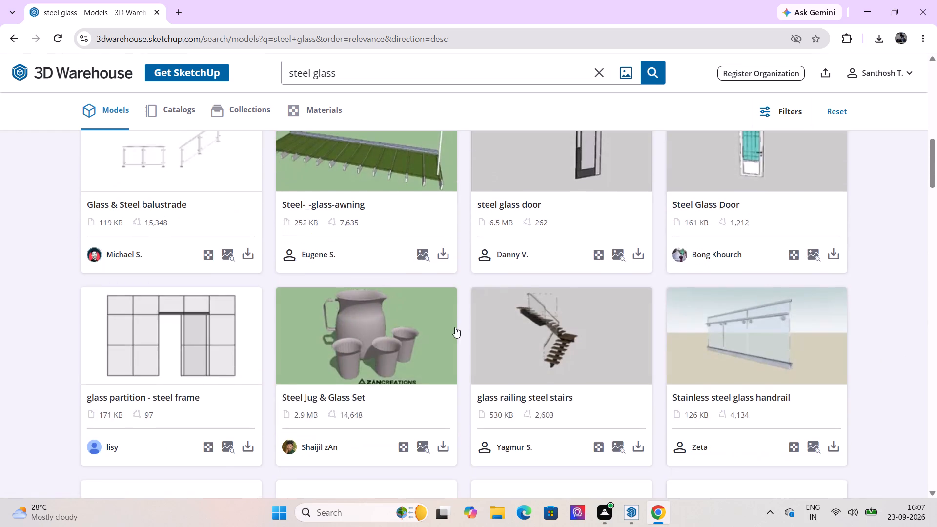
scroll(455, 327, "down", 3)
scroll(454, 336, "up", 2)
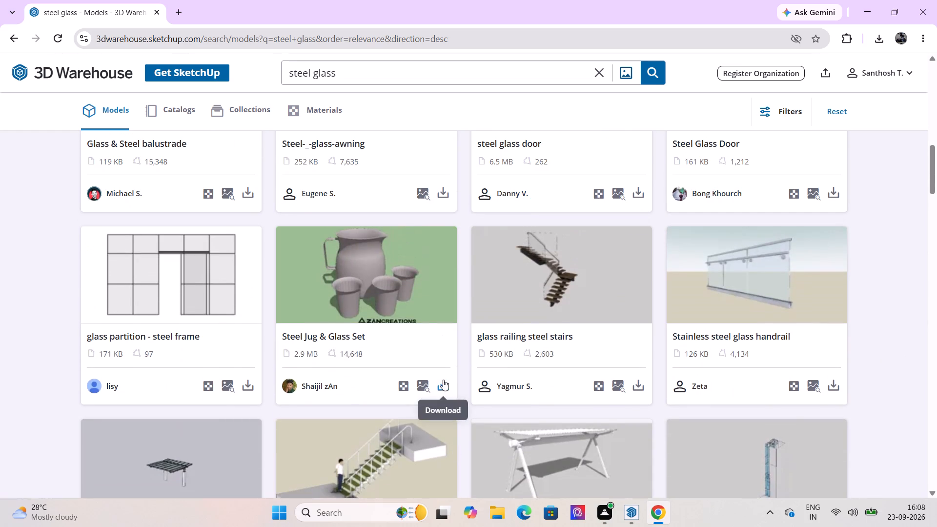
left_click(443, 380)
left_click(462, 280)
Look a little further through the steel glass results, and change the model search query to "steel cups".
scroll(496, 370, "down", 5)
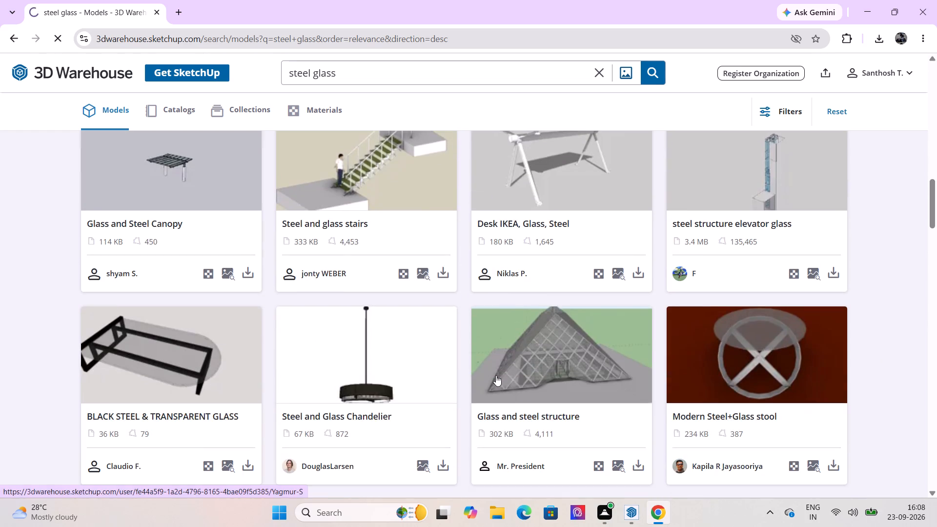
scroll(496, 380, "down", 11)
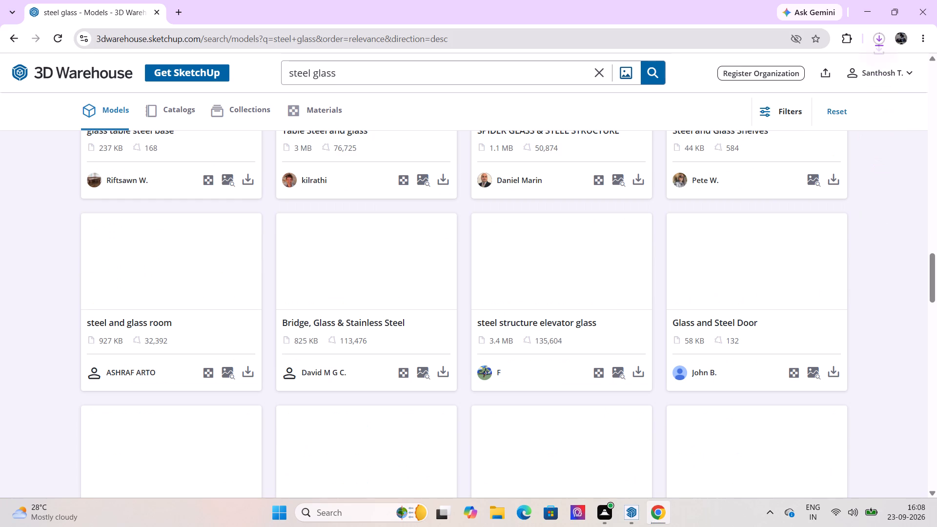
left_click(387, 81)
key("BackSpace")
key("BackSpace")
key("BackSpace")
key("BackSpace")
key("BackSpace")
type("cups")
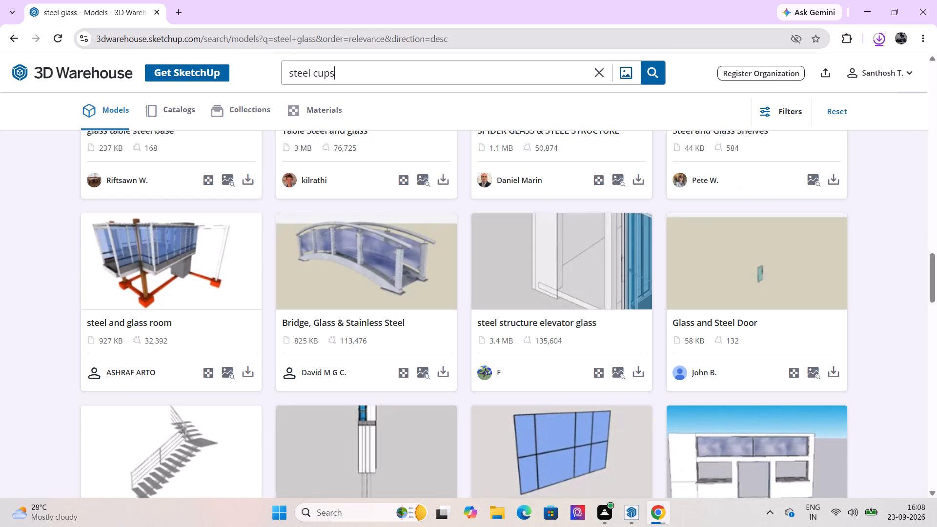
key("Return")
Close the downloads list and browse the steel cups results from top to bottom for cups or vessels suited to the countertop.
scroll(483, 244, "up", 17)
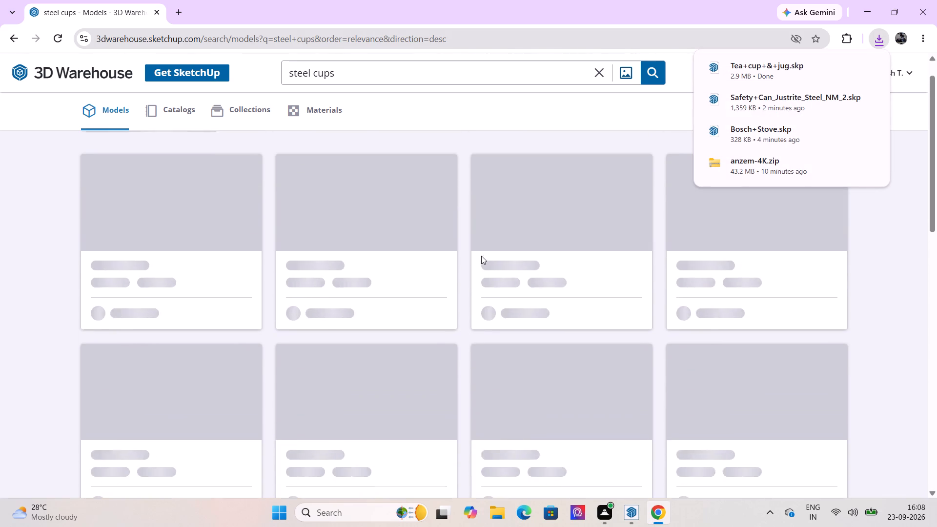
scroll(481, 256, "up", 4)
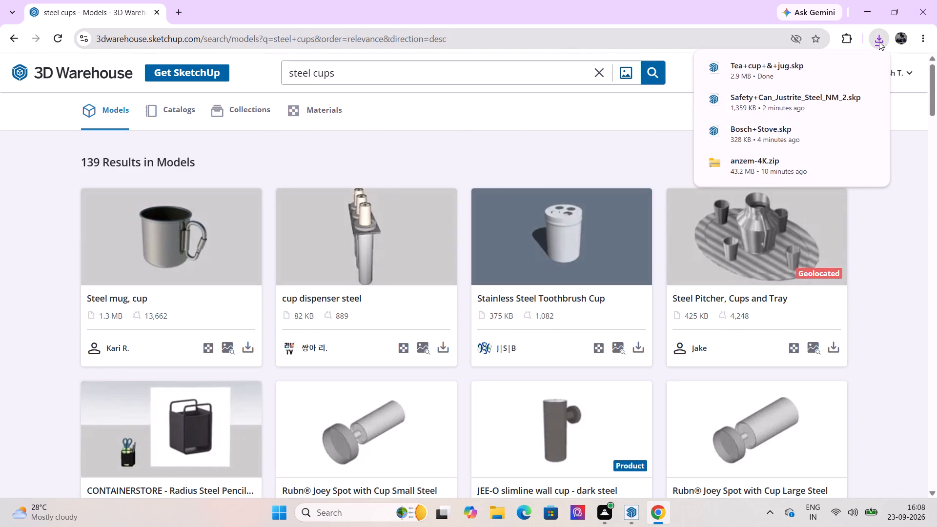
left_click(879, 41)
scroll(505, 266, "down", 2)
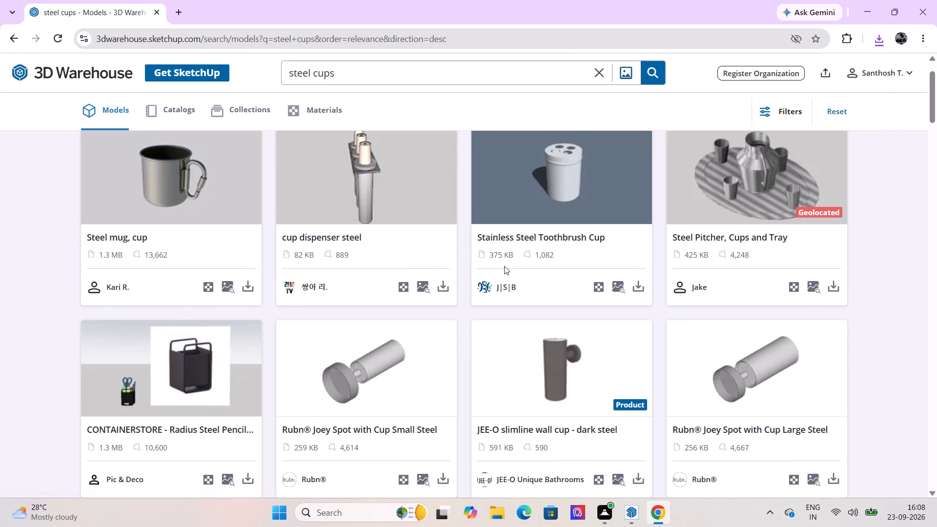
scroll(504, 266, "down", 3)
scroll(505, 268, "up", 2)
scroll(505, 268, "down", 2)
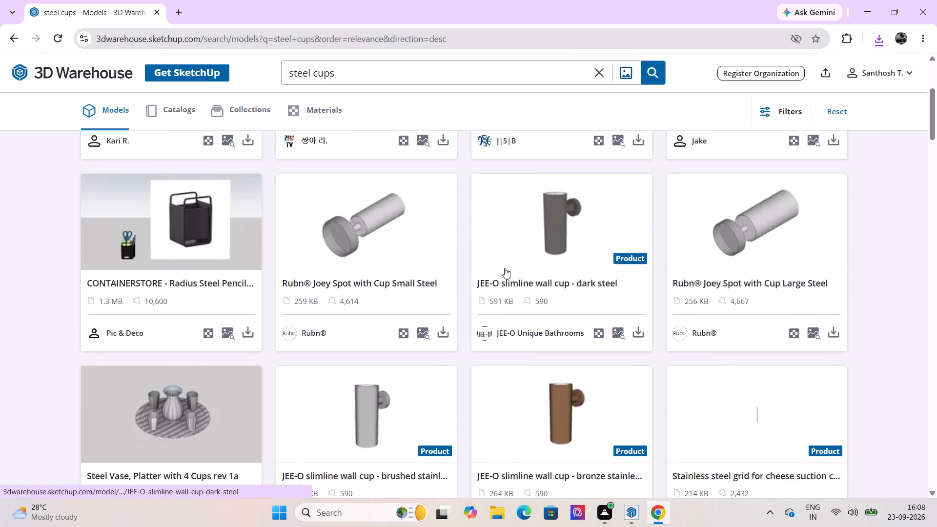
scroll(505, 268, "down", 8)
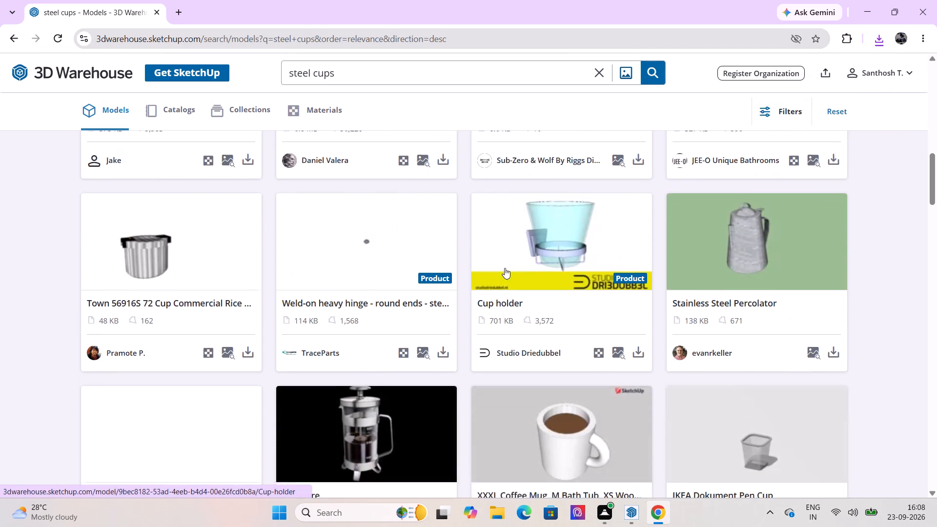
scroll(505, 268, "down", 1)
scroll(495, 302, "up", 2)
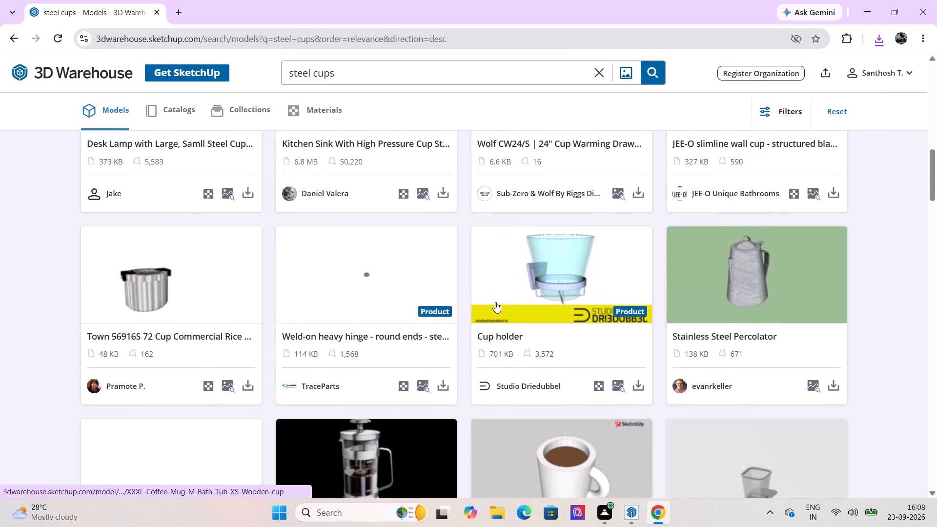
scroll(495, 302, "down", 4)
scroll(431, 277, "down", 5)
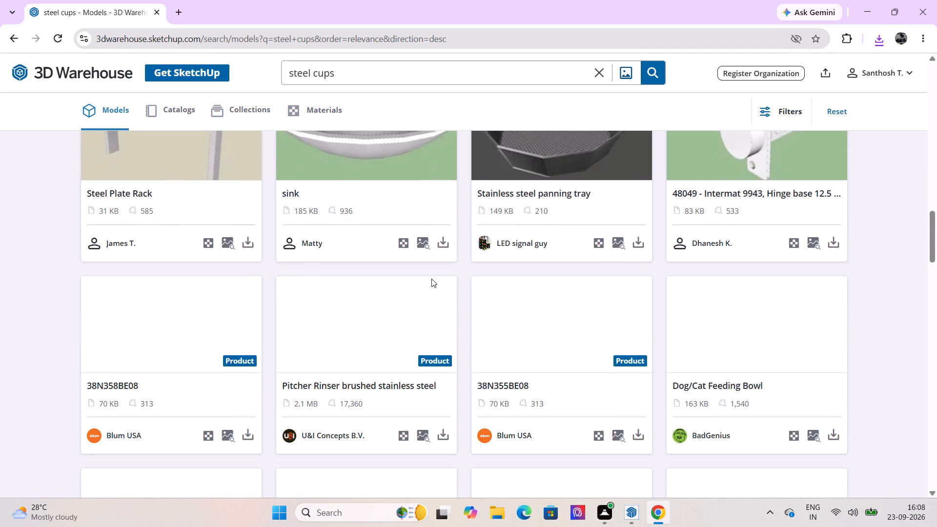
scroll(428, 281, "down", 2)
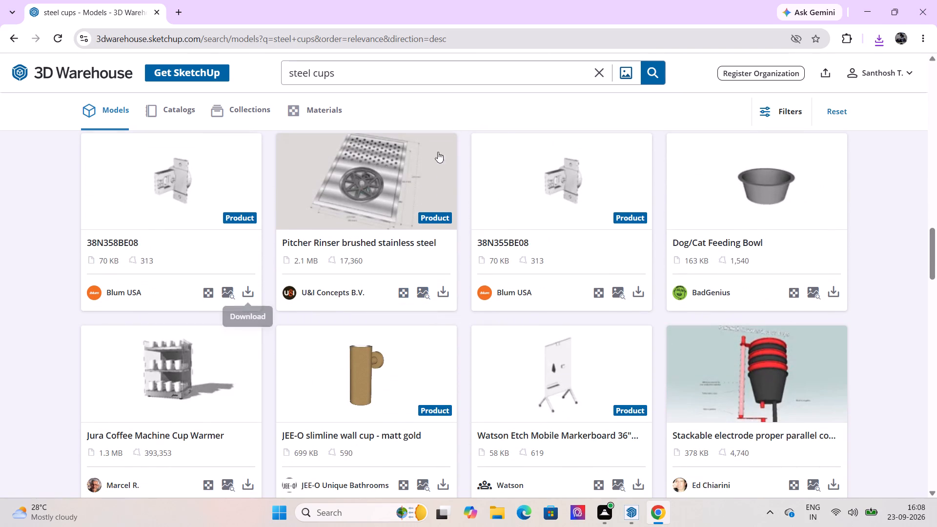
scroll(521, 239, "down", 8)
scroll(559, 295, "up", 3)
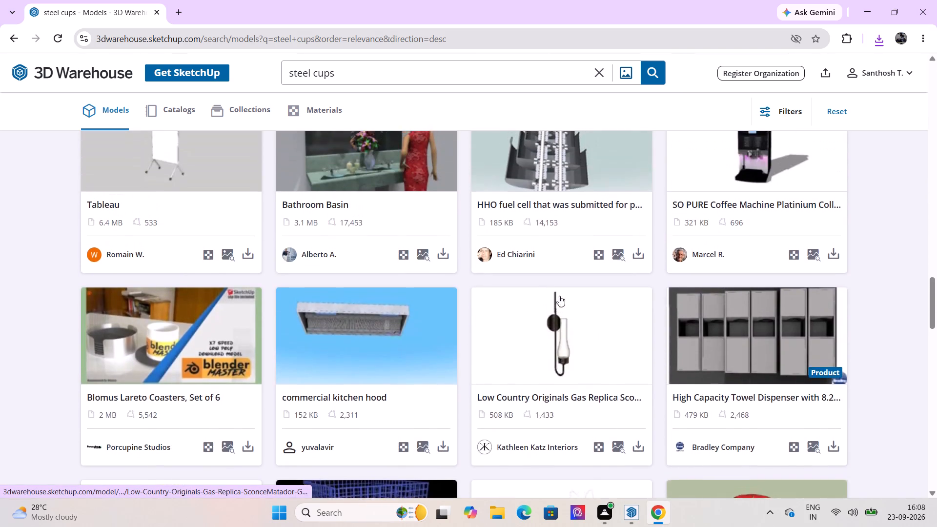
scroll(559, 296, "down", 11)
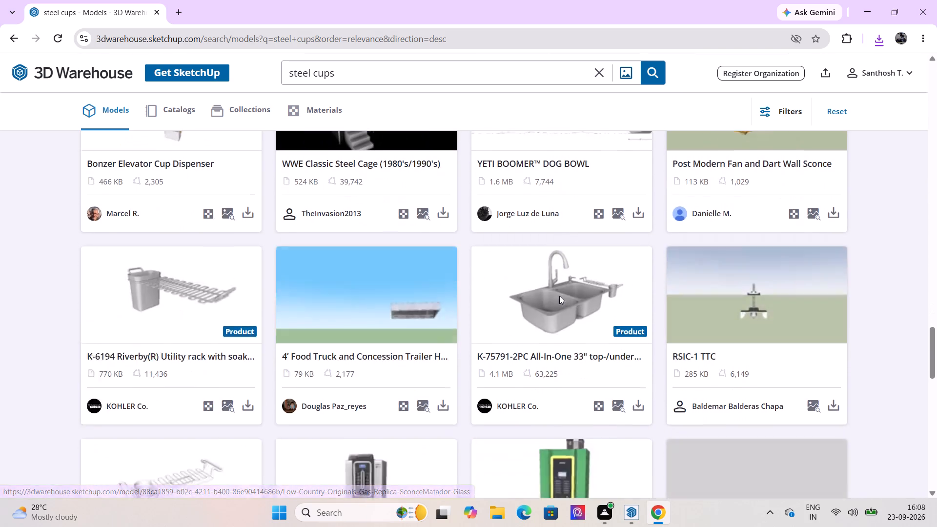
scroll(559, 296, "up", 1)
scroll(559, 296, "down", 9)
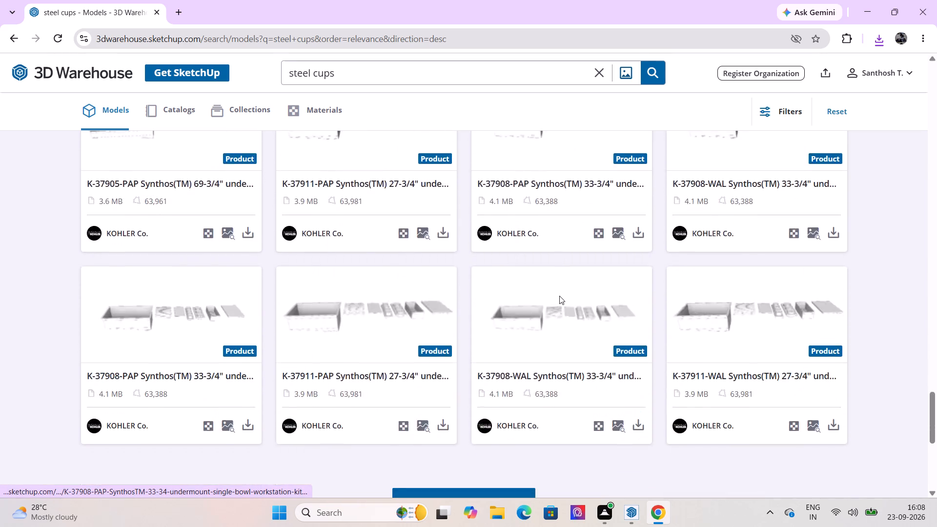
scroll(559, 296, "down", 2)
Load more steel cups results and examine the additional models for suitable kitchen vessels.
left_click(506, 323)
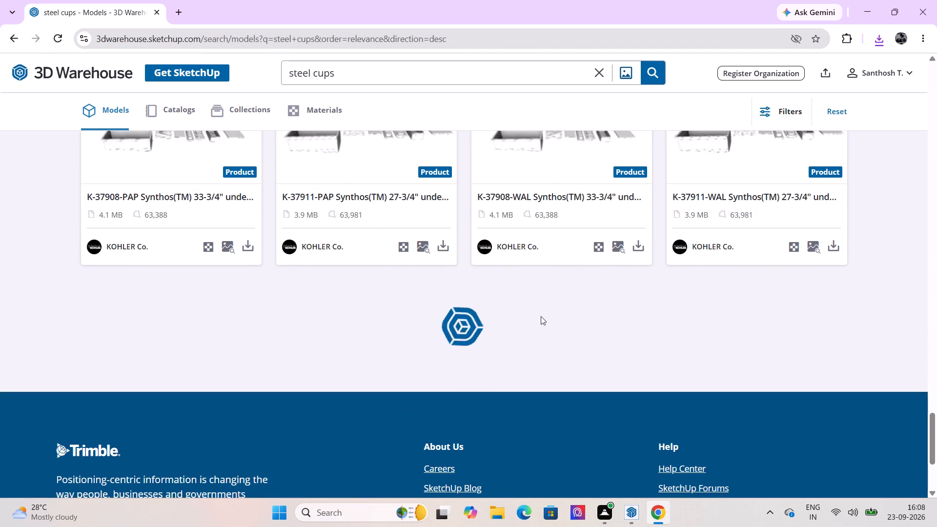
scroll(541, 316, "up", 5)
scroll(541, 314, "down", 6)
scroll(541, 314, "up", 4)
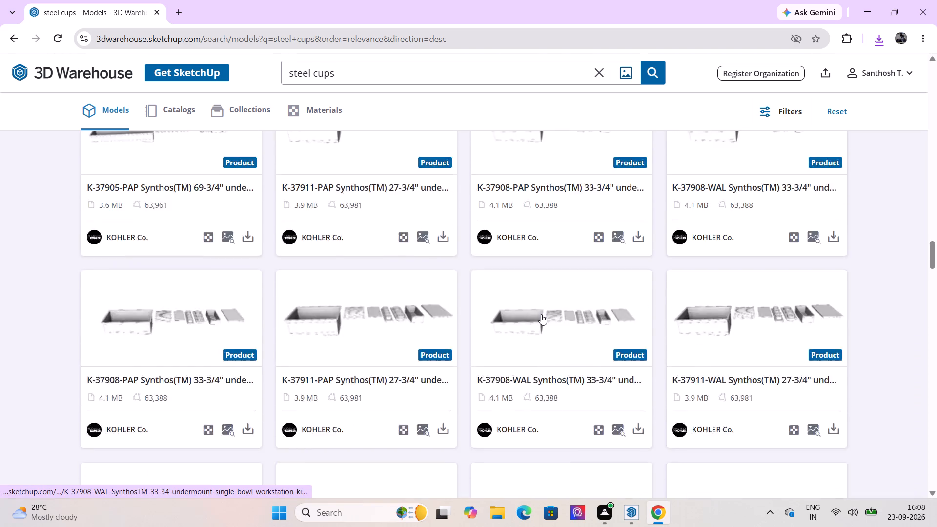
scroll(541, 314, "down", 5)
scroll(541, 314, "up", 3)
scroll(541, 314, "down", 6)
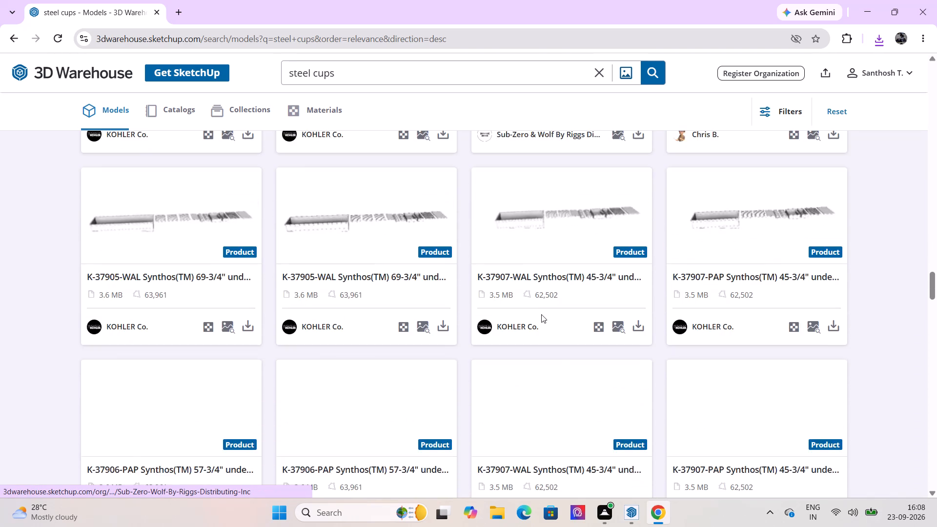
scroll(541, 314, "down", 6)
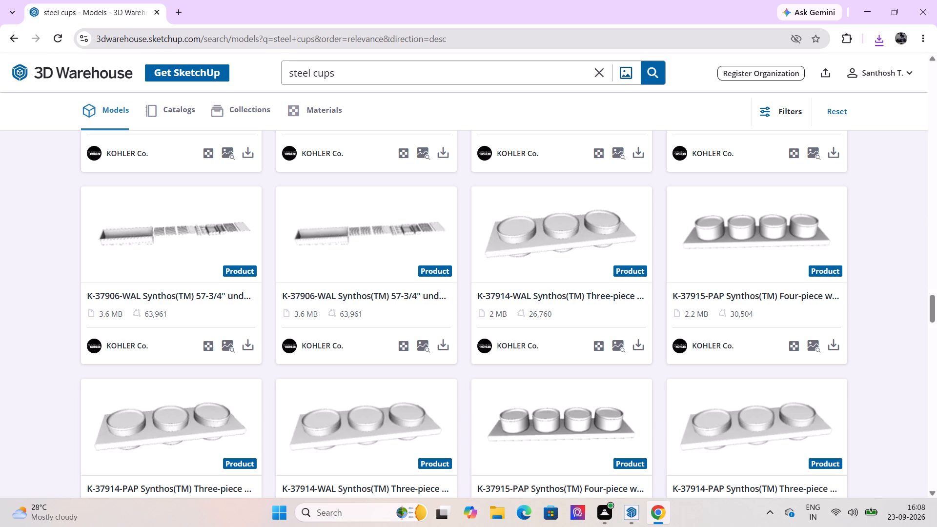
right_click(541, 314)
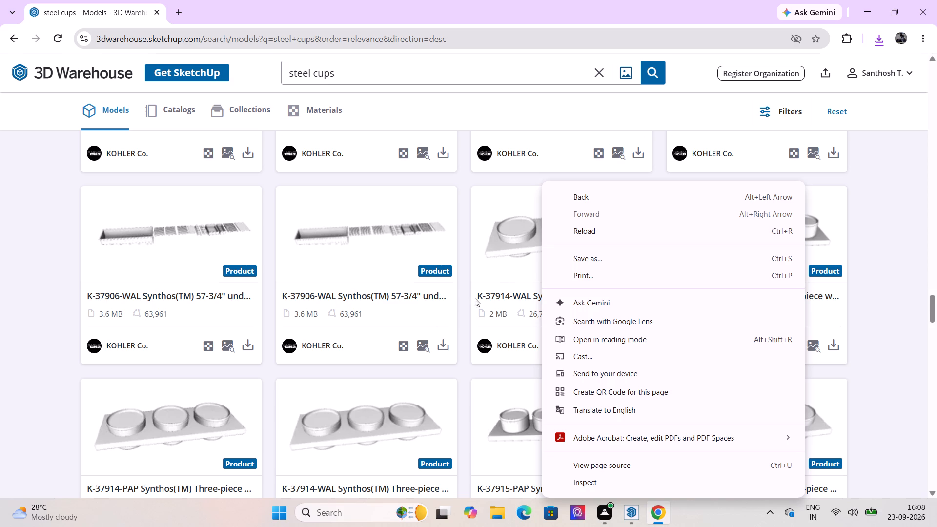
scroll(468, 284, "down", 12)
scroll(471, 319, "up", 5)
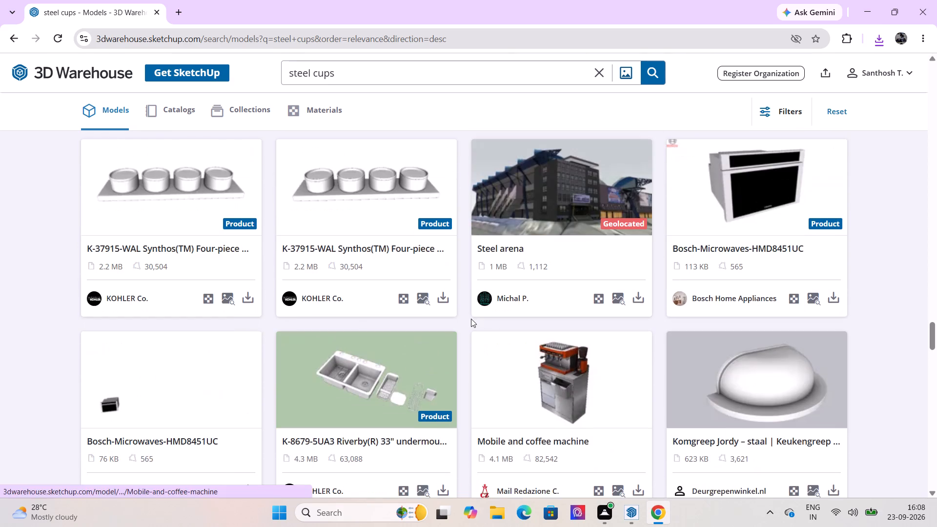
scroll(474, 328, "down", 10)
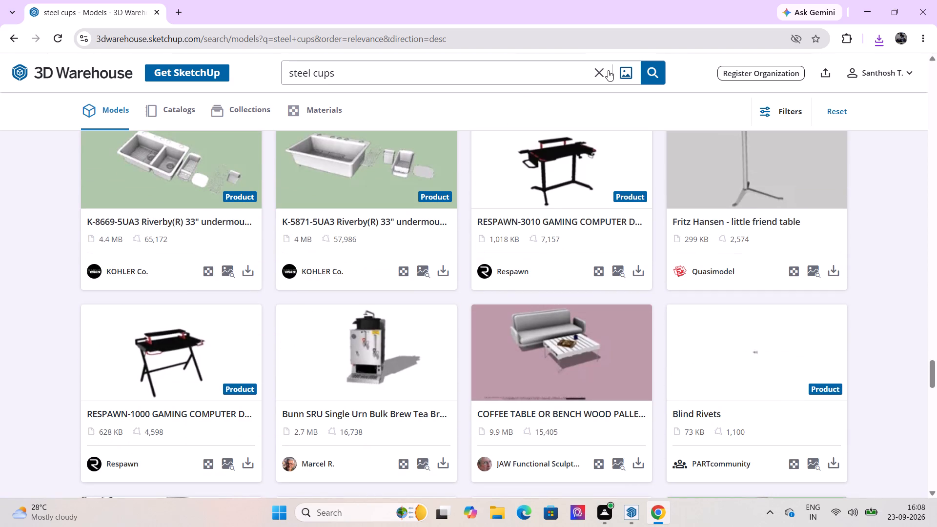
Search the 3D Warehouse models for "sink" and look over the first rows of results.
left_click(606, 70)
type("sinl")
key("BackSpace")
key("k")
key("Return")
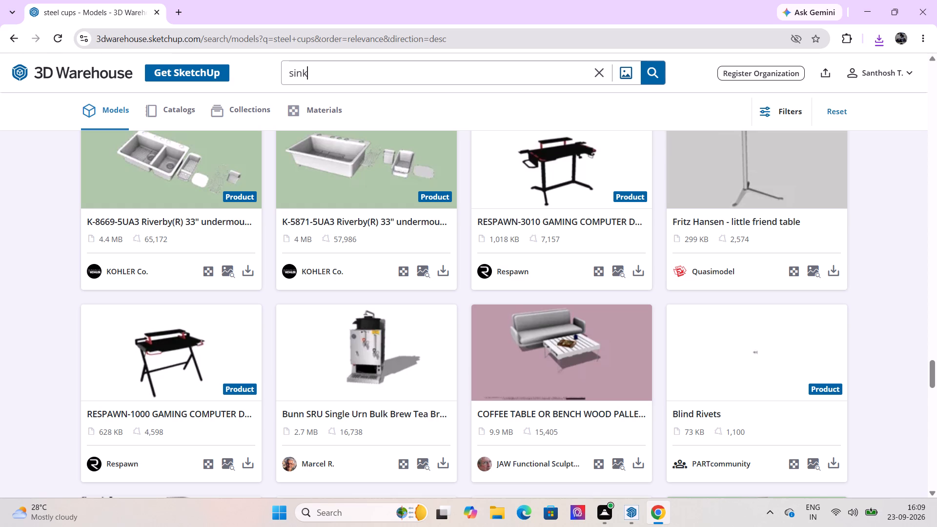
scroll(444, 306, "up", 18)
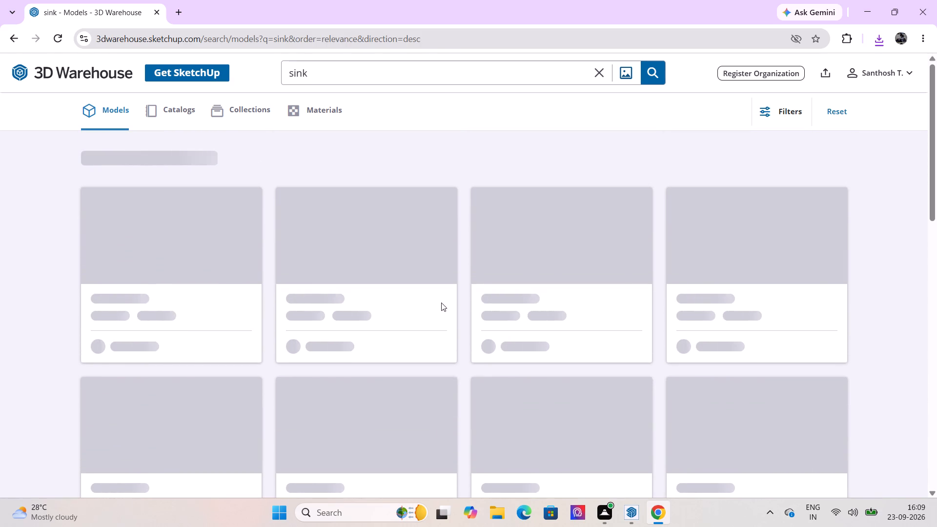
left_click(918, 508)
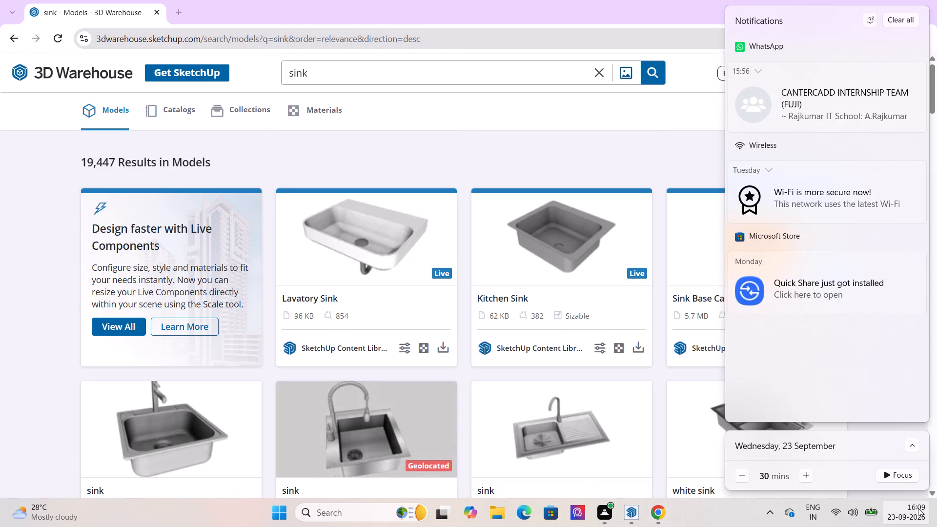
left_click(918, 508)
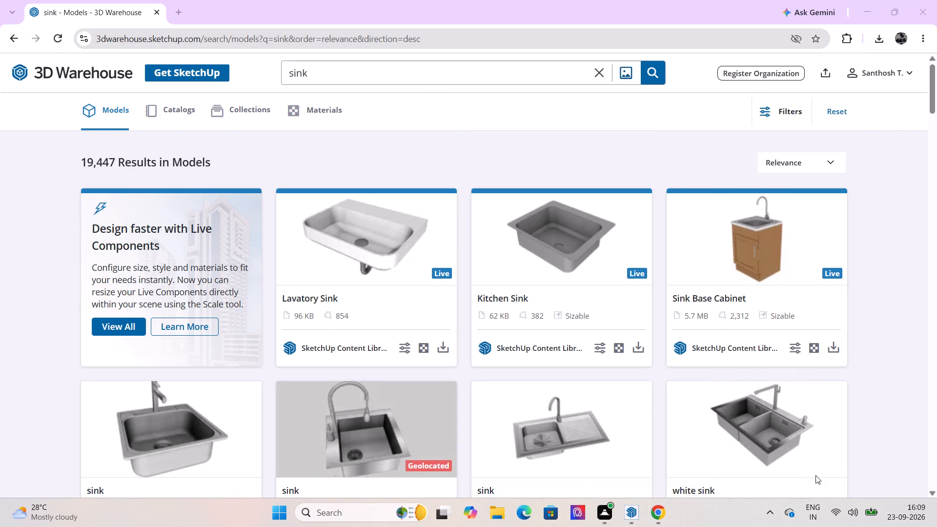
scroll(535, 330, "up", 2)
scroll(535, 330, "down", 1)
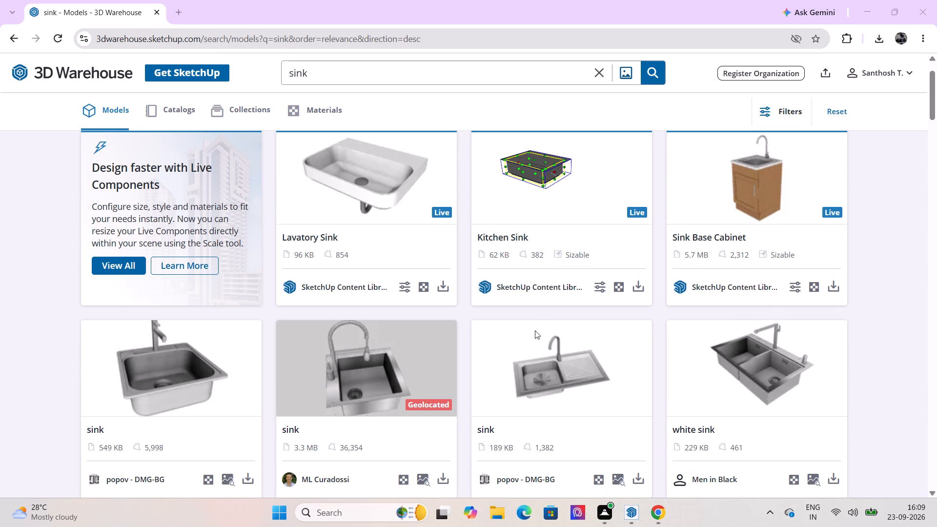
scroll(535, 330, "down", 5)
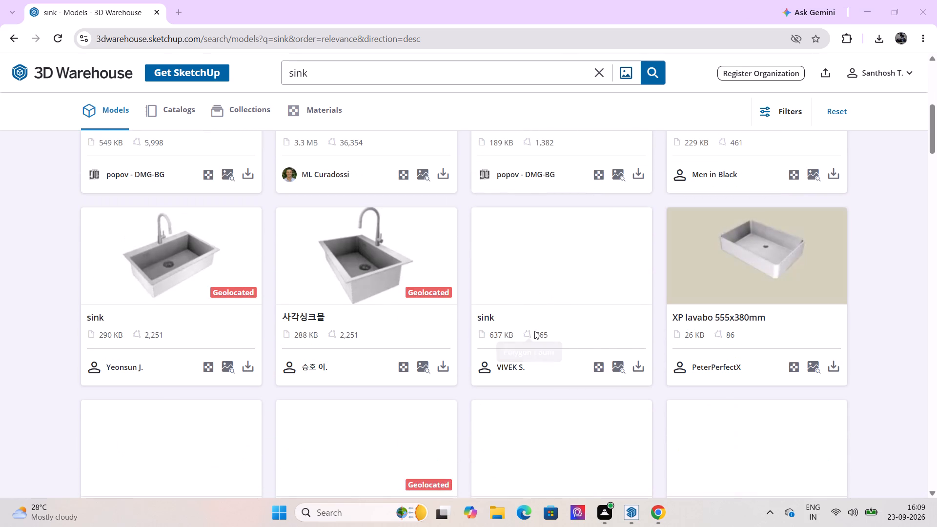
scroll(534, 331, "down", 3)
In SketchUp, draw a rectangle about 1' 9 1/2" by 3' 4" on the countertop beneath the window, near the grey side wall.
left_click(633, 509)
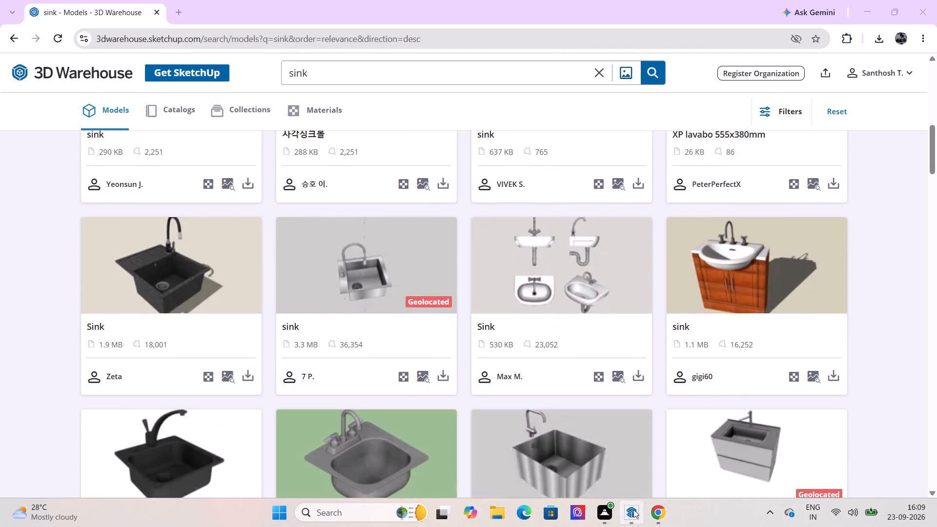
scroll(608, 345, "down", 5)
scroll(379, 341, "up", 4)
middle_click_drag(441, 331, 228, 323)
scroll(280, 343, "up", 2)
scroll(213, 273, "down", 3)
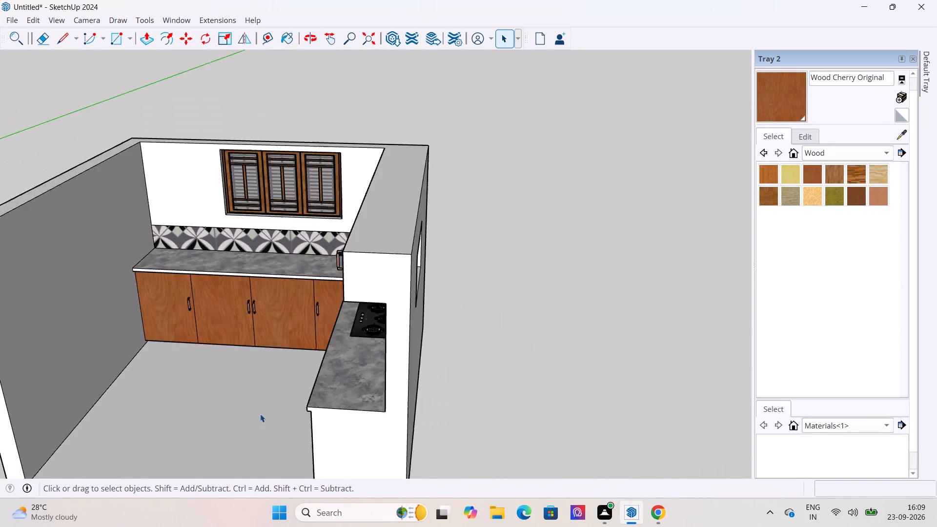
scroll(260, 414, "down", 1)
scroll(157, 272, "up", 15)
middle_click_drag(259, 274, 285, 361)
scroll(278, 342, "down", 5)
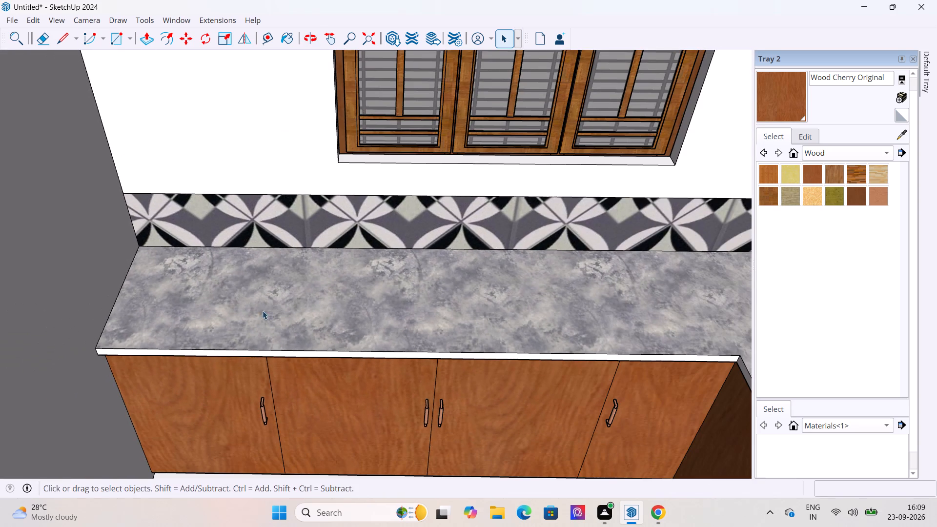
left_click(117, 39)
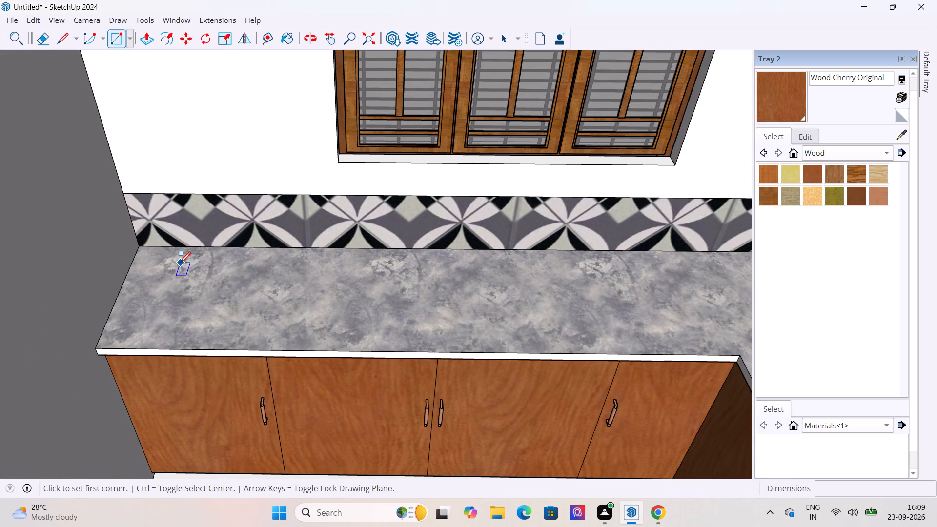
left_click(180, 263)
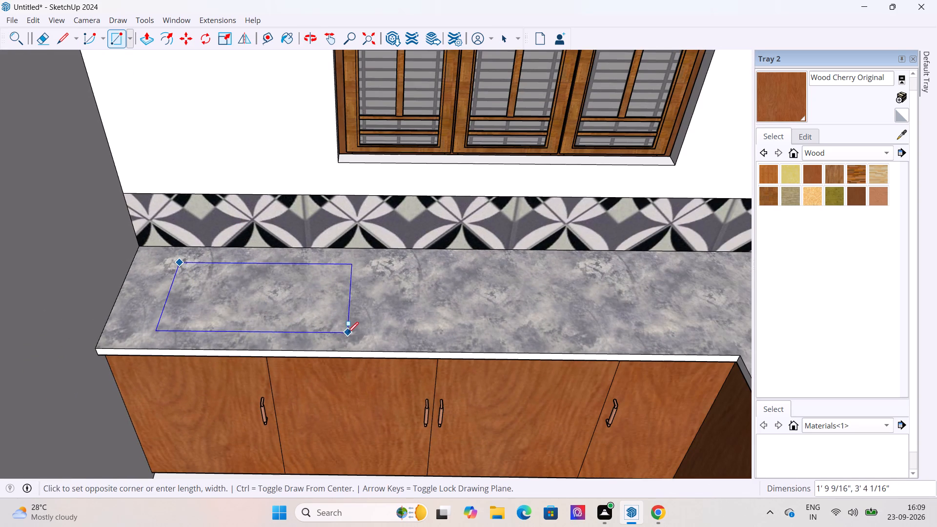
left_click(347, 333)
left_click(502, 37)
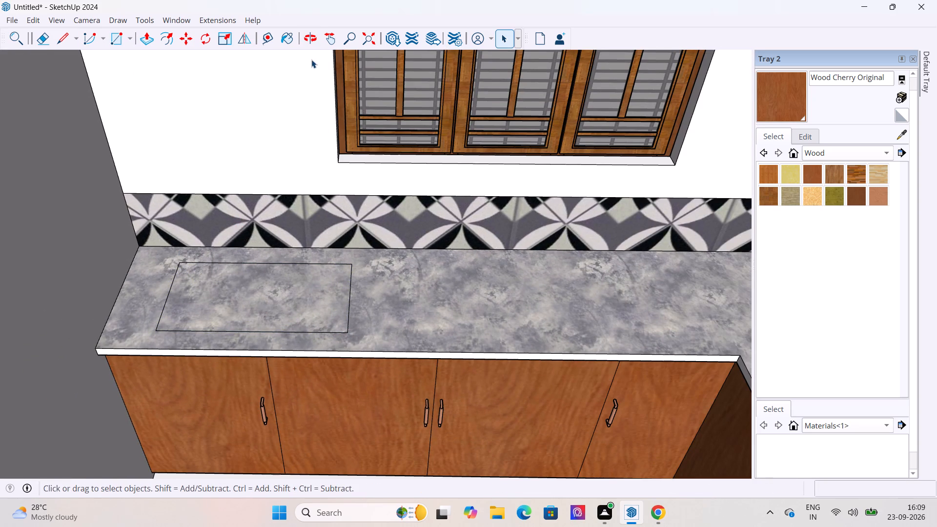
Push the countertop rectangle down about 7 5/8" to form a sink recess.
key("p")
left_click_drag(309, 287, 309, 288)
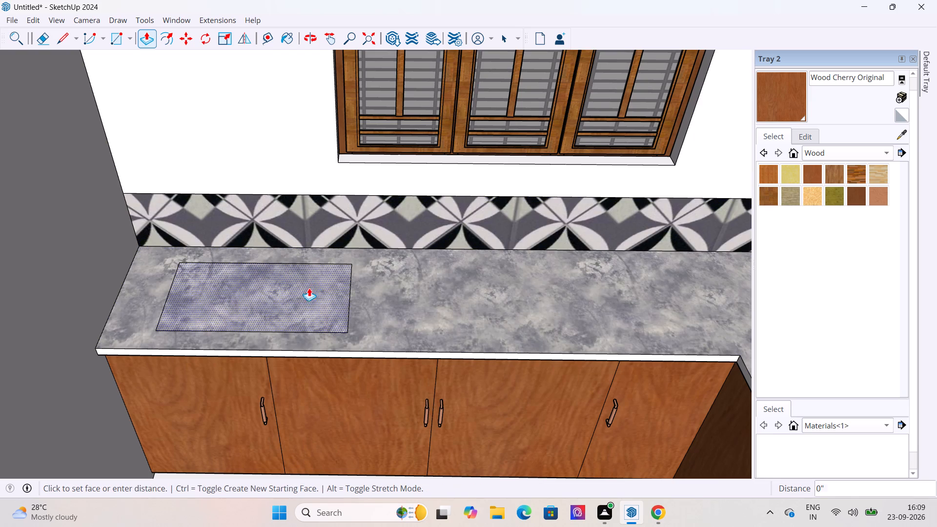
left_click_drag(309, 288, 312, 311)
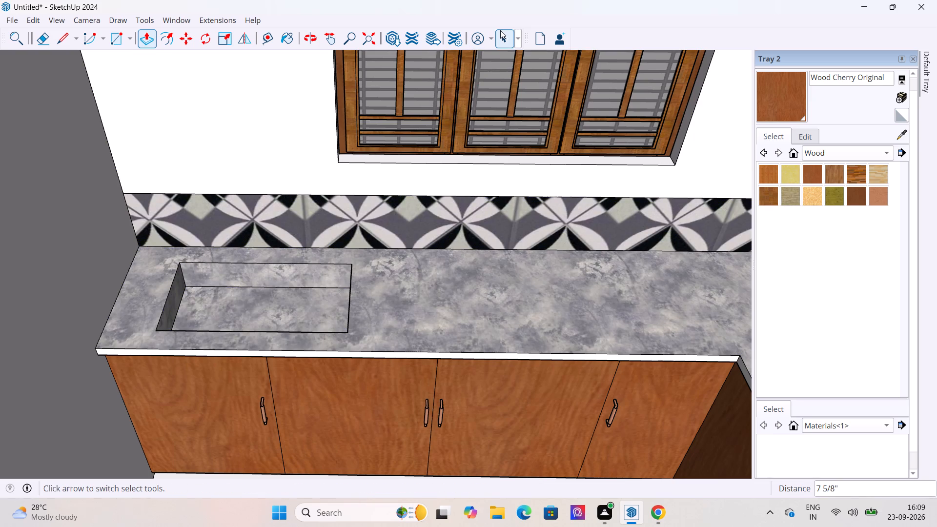
left_click(501, 30)
Push the floor of the sink recess slightly deeper.
scroll(240, 269, "down", 4)
middle_click_drag(241, 318, 247, 304)
scroll(286, 244, "up", 5)
scroll(244, 304, "up", 5)
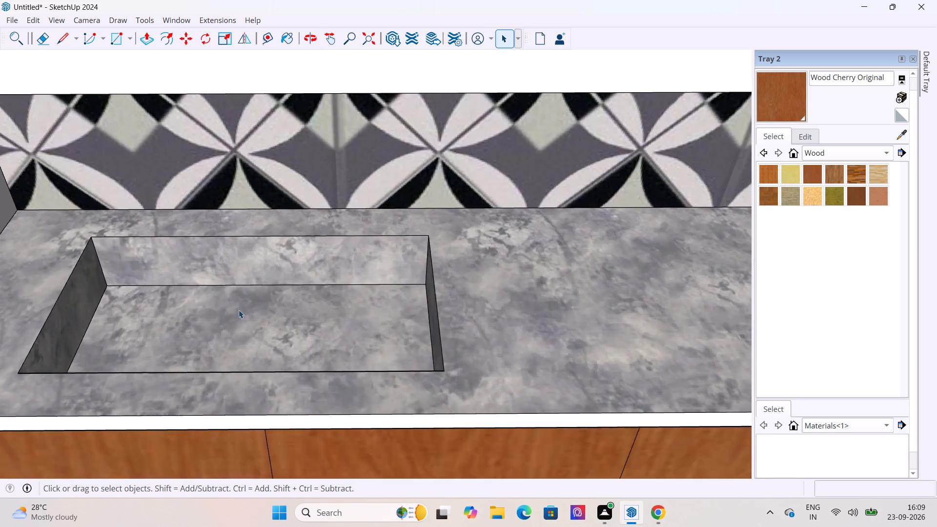
scroll(238, 309, "down", 6)
middle_click_drag(252, 354, 246, 315)
scroll(247, 308, "up", 11)
scroll(254, 324, "down", 5)
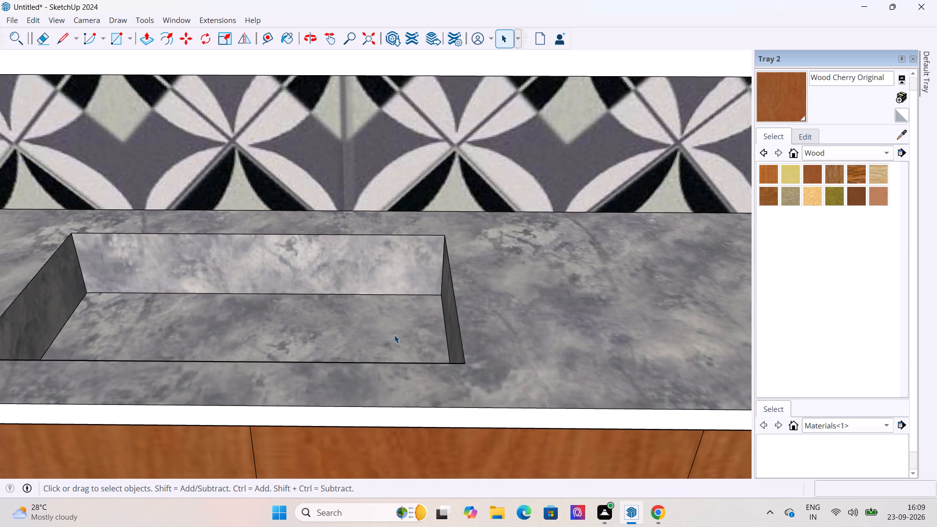
key("p")
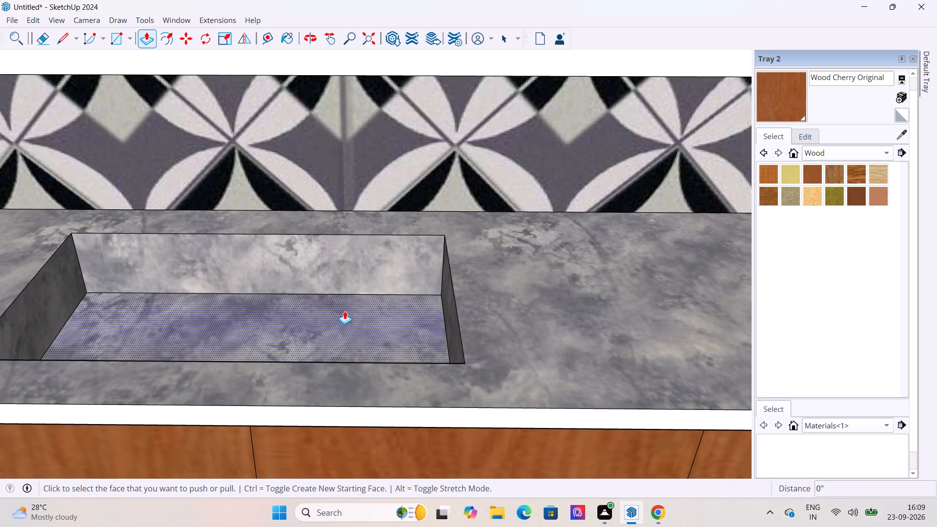
left_click_drag(344, 313, 346, 322)
left_click(502, 31)
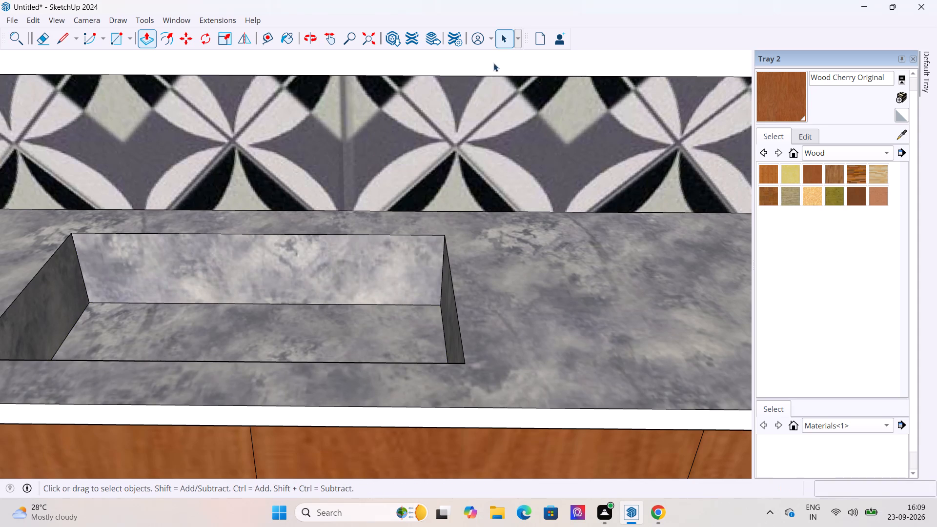
Back in Chrome, browse the sink results and download the 189 KB sink with faucet and ribbed drainboard as a SketchUp file.
left_click_drag(657, 517, 656, 510)
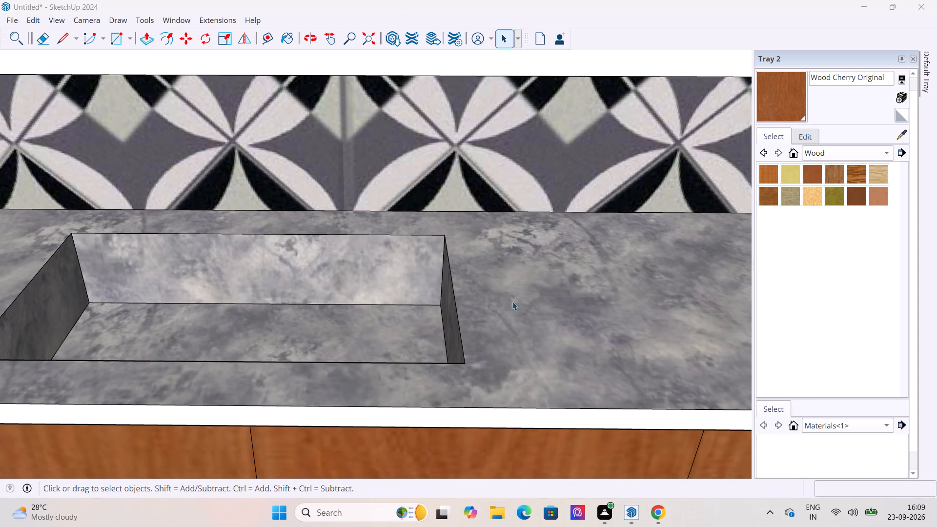
left_click(656, 513)
scroll(429, 261, "down", 2)
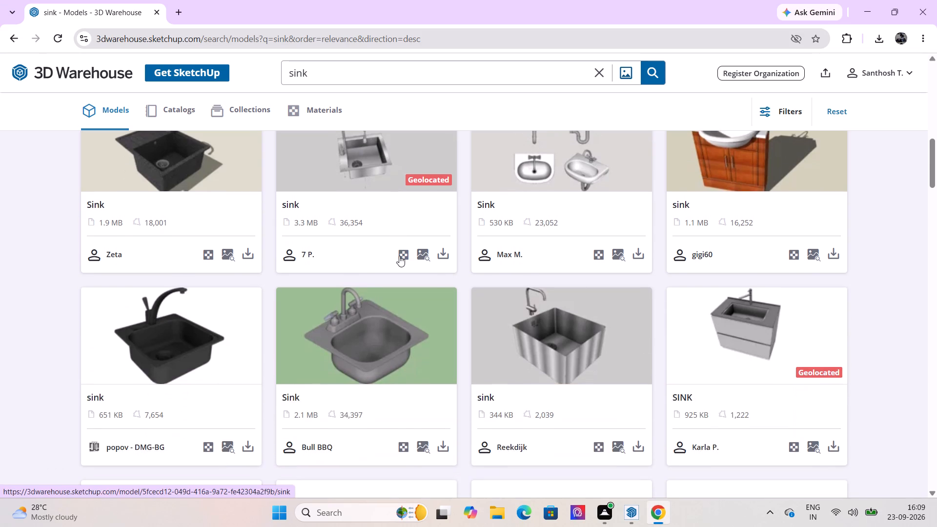
scroll(383, 278, "down", 4)
scroll(292, 270, "down", 2)
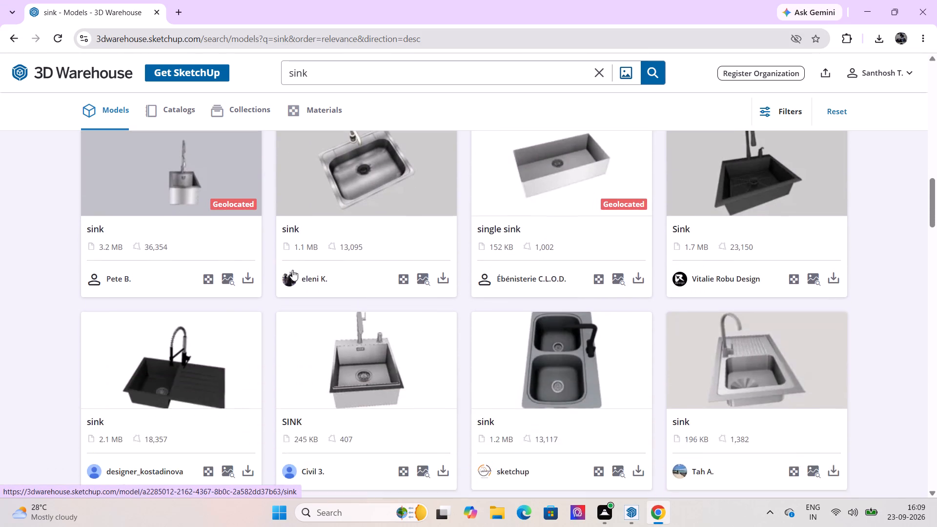
scroll(513, 288, "up", 3)
scroll(423, 278, "down", 2)
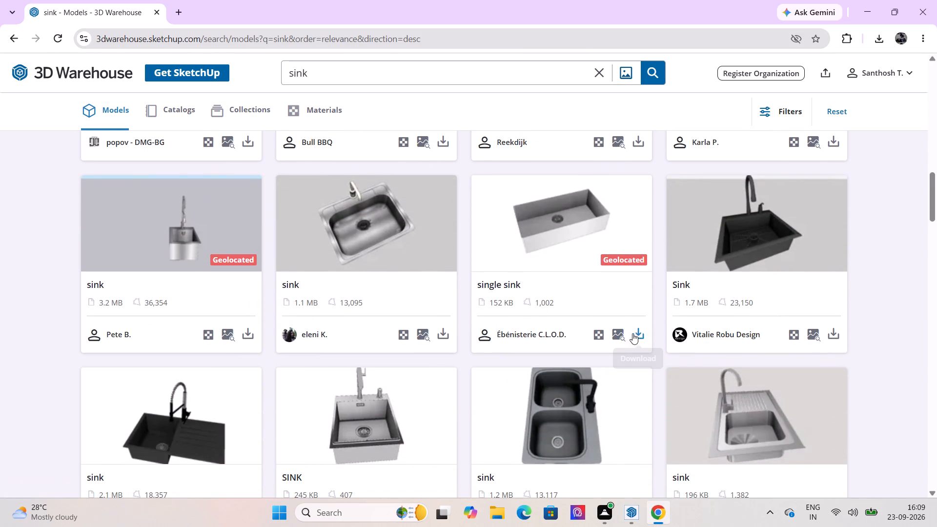
scroll(383, 324, "down", 5)
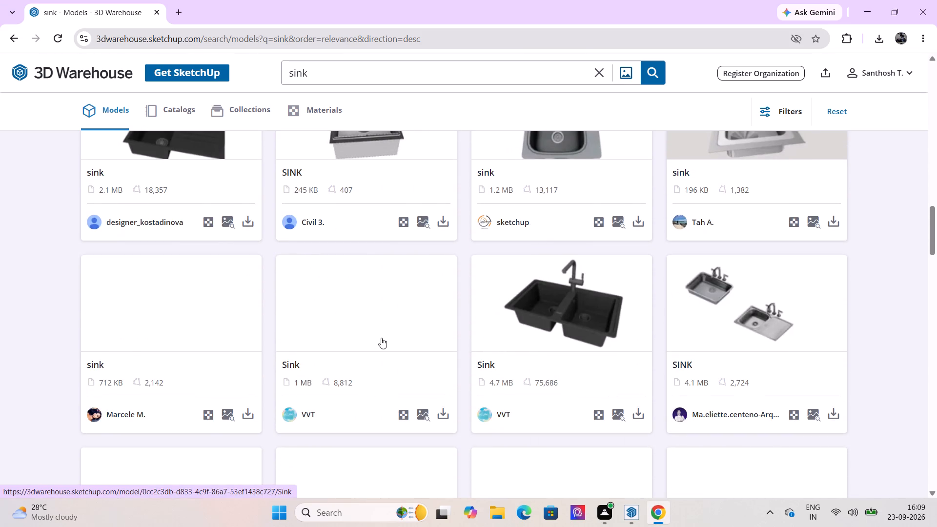
scroll(468, 321, "down", 4)
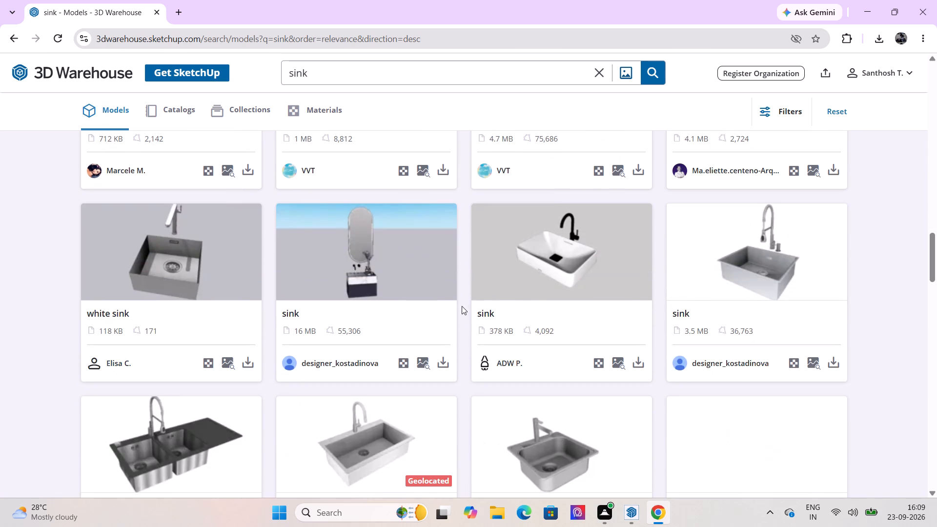
scroll(459, 305, "up", 20)
scroll(466, 318, "up", 4)
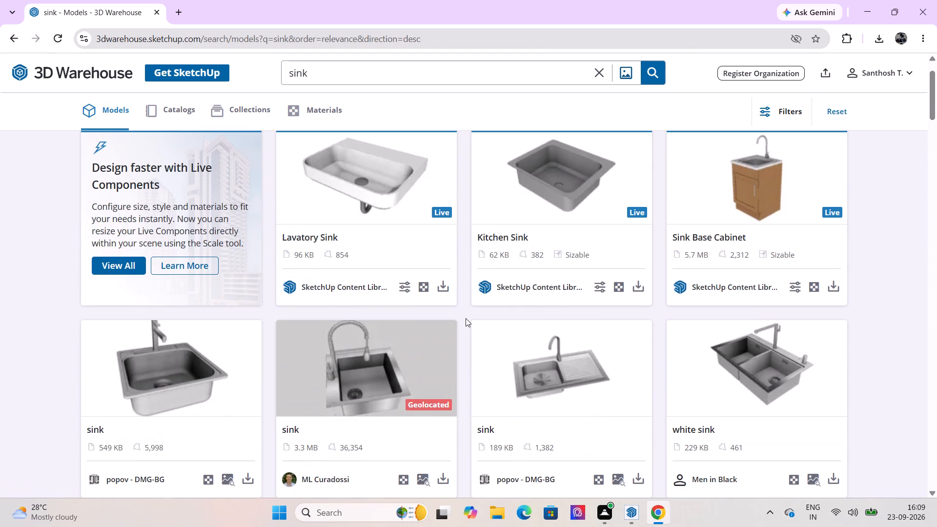
scroll(480, 331, "down", 2)
left_click(636, 358)
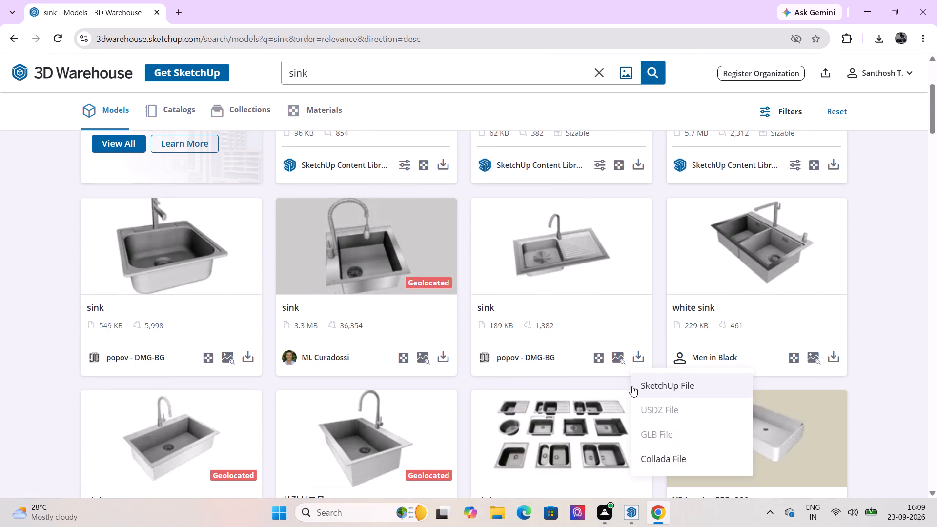
left_click(632, 385)
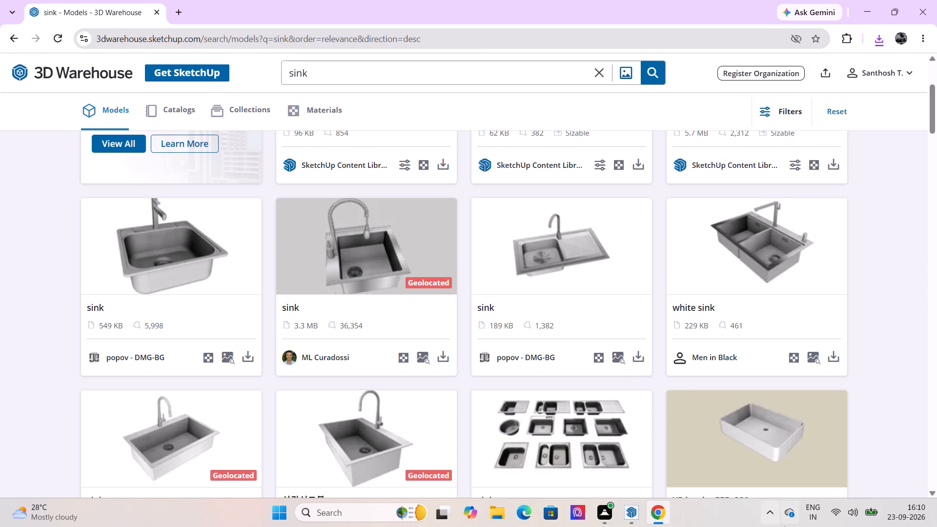
In SketchUp, import Component_12 from Downloads and place the sink at the countertop's front edge, over the recess.
left_click(635, 506)
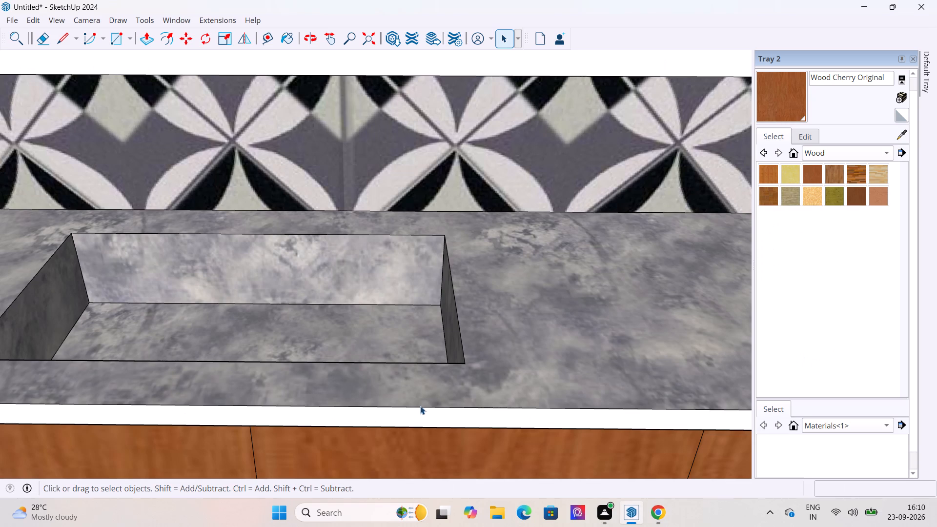
scroll(181, 98, "down", 4)
middle_click_drag(204, 159, 207, 204)
scroll(464, 162, "down", 6)
scroll(333, 191, "up", 6)
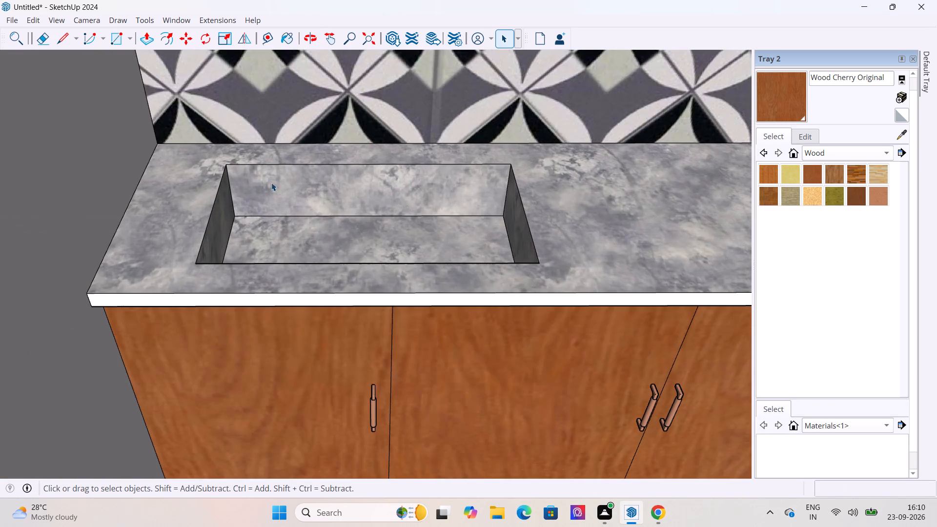
left_click(14, 15)
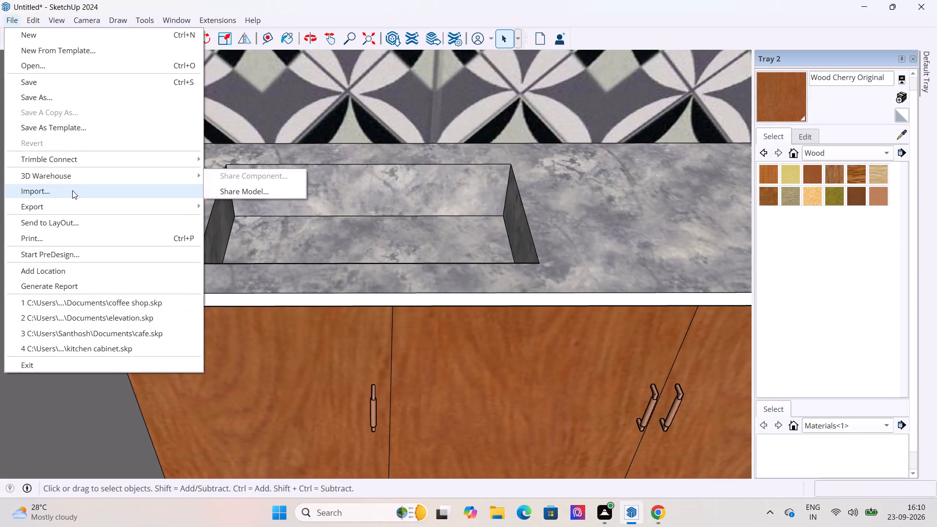
left_click(71, 191)
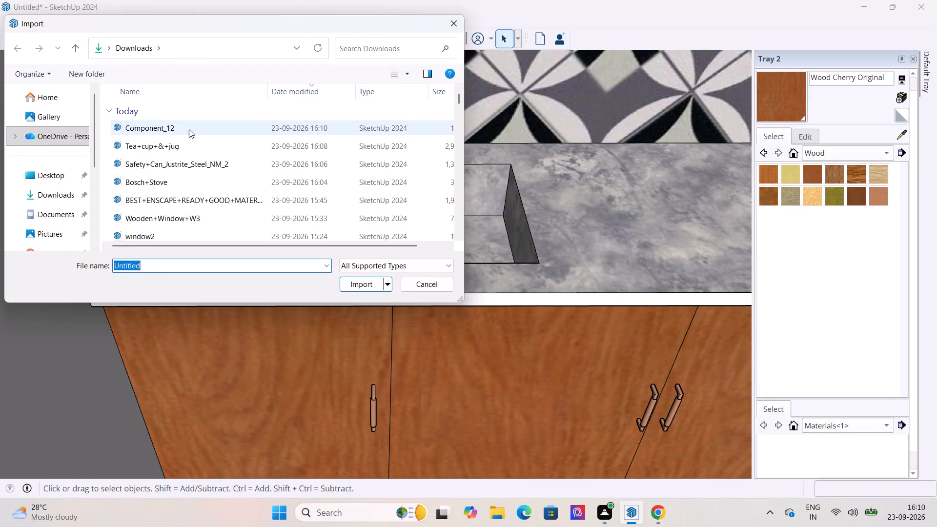
left_click(189, 129)
left_click(365, 289)
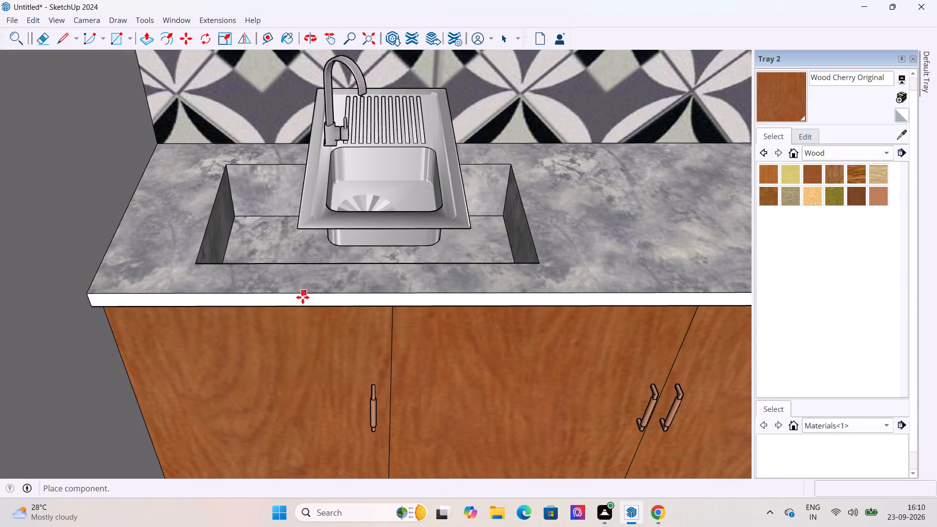
left_click(300, 304)
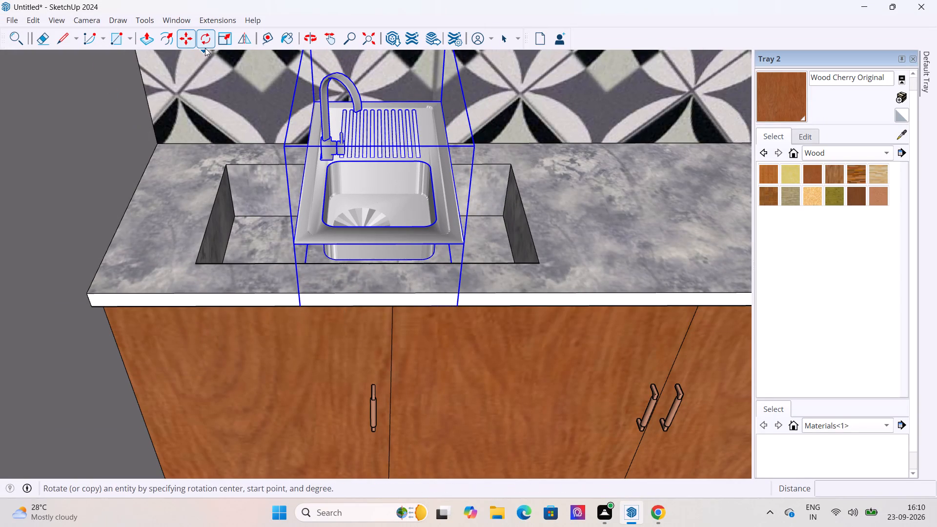
Rotate the imported sink to line up with the long direction of the countertop recess.
left_click(205, 48)
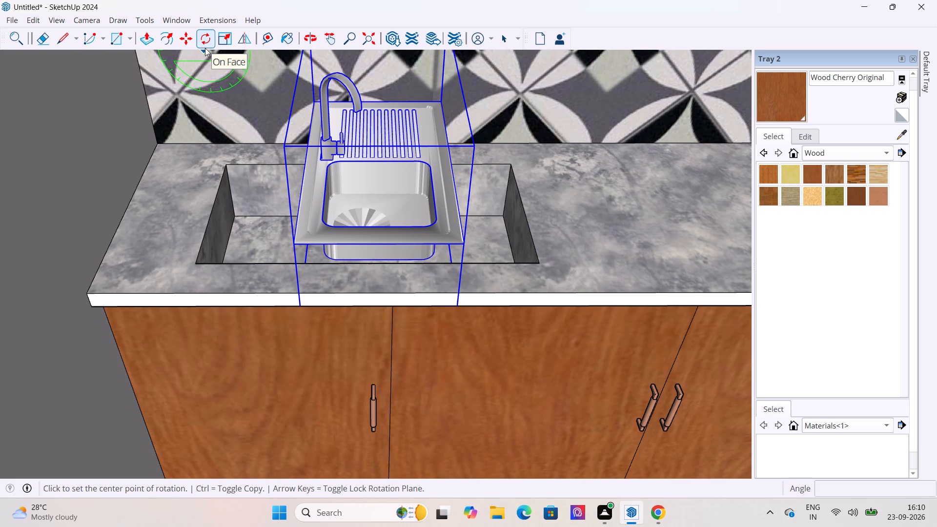
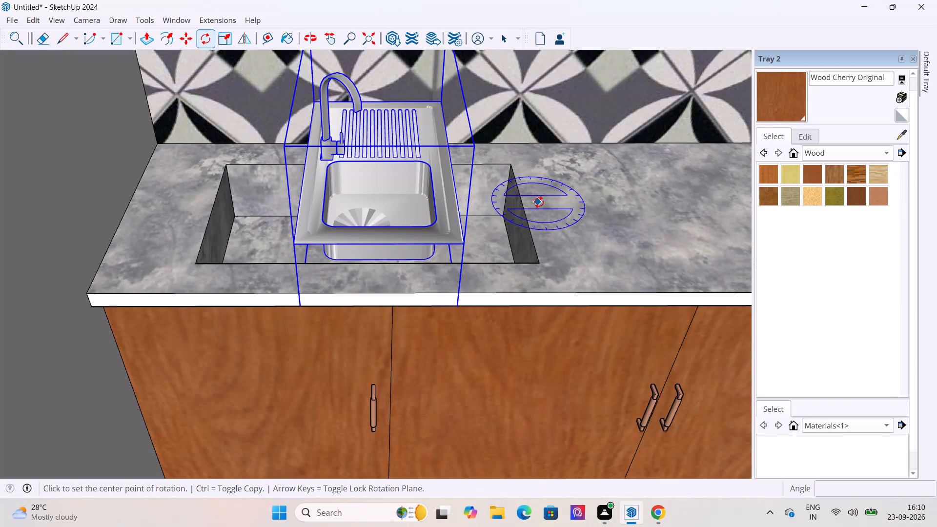
Rotate the sink again so its long side runs parallel to the countertop's front edge, with the drainboard beside the basin.
left_click(542, 203)
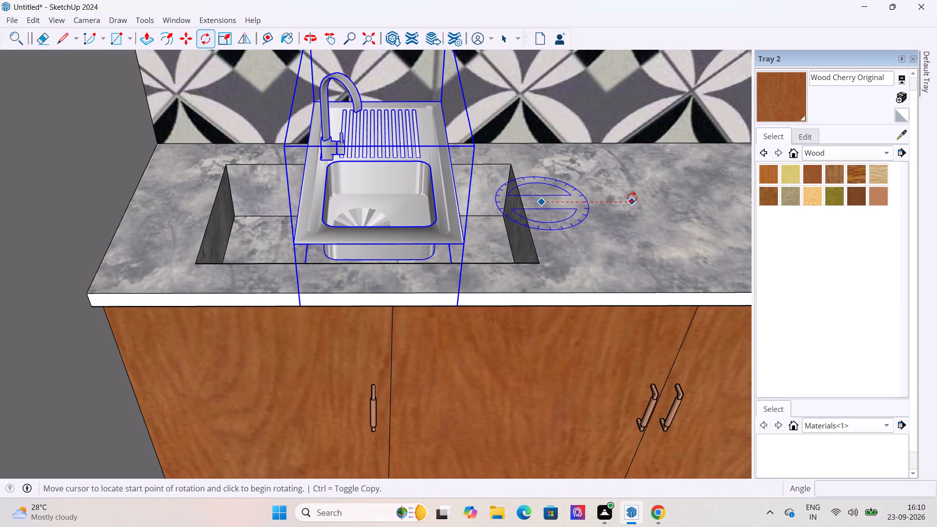
left_click(633, 202)
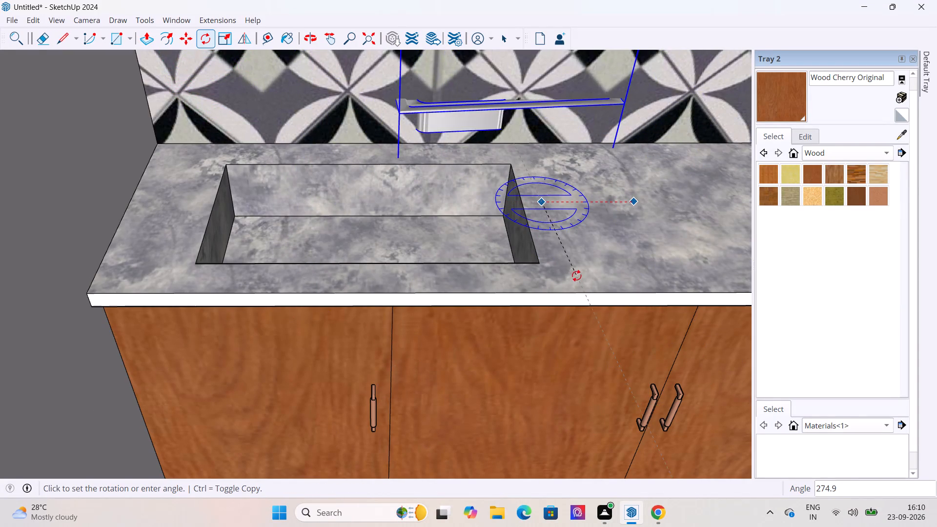
left_click(566, 269)
Move the sink by its lower corner so its front rim corner sits at the front corner of the recess.
scroll(377, 115, "up", 3)
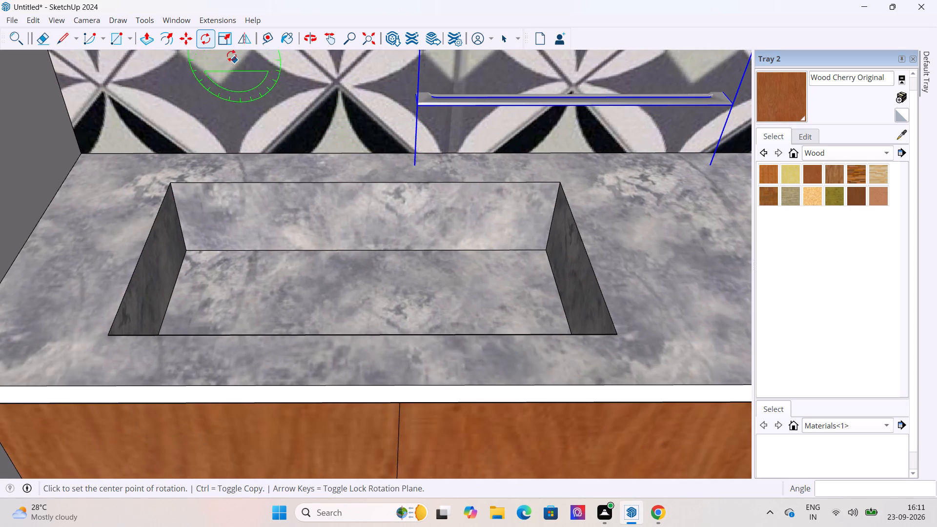
left_click(186, 36)
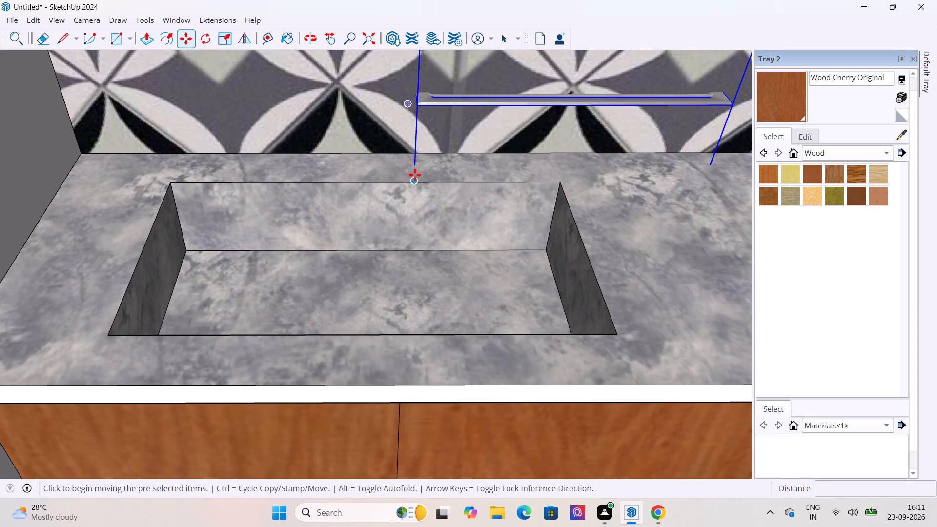
left_click(414, 178)
scroll(446, 237, "down", 2)
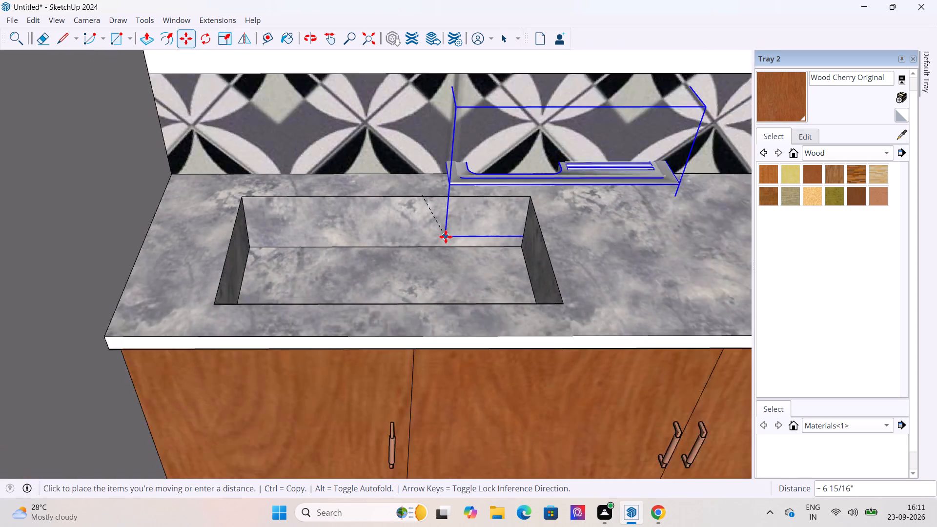
scroll(446, 237, "down", 9)
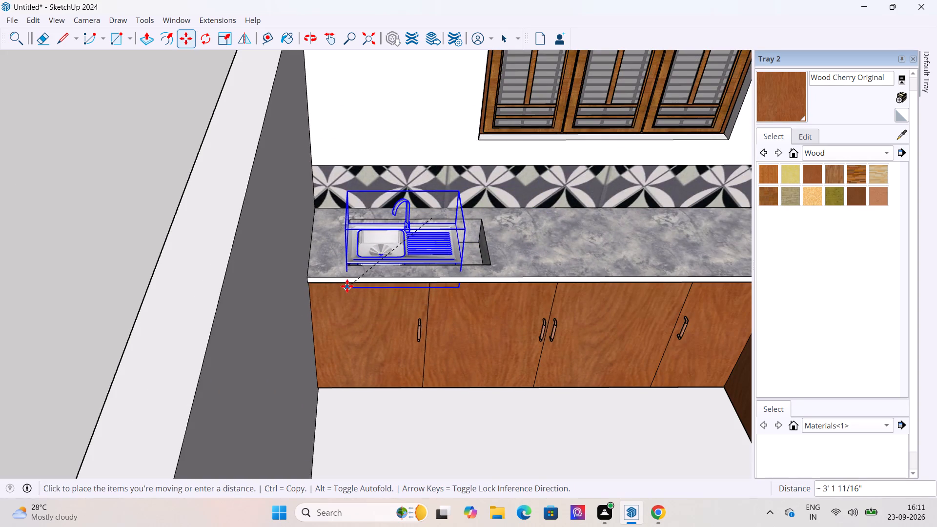
left_click(348, 286)
Scale the sink lengthwise along the green axis by about 1.3 so its drainboard end reaches the recess's far end.
scroll(344, 254, "up", 16)
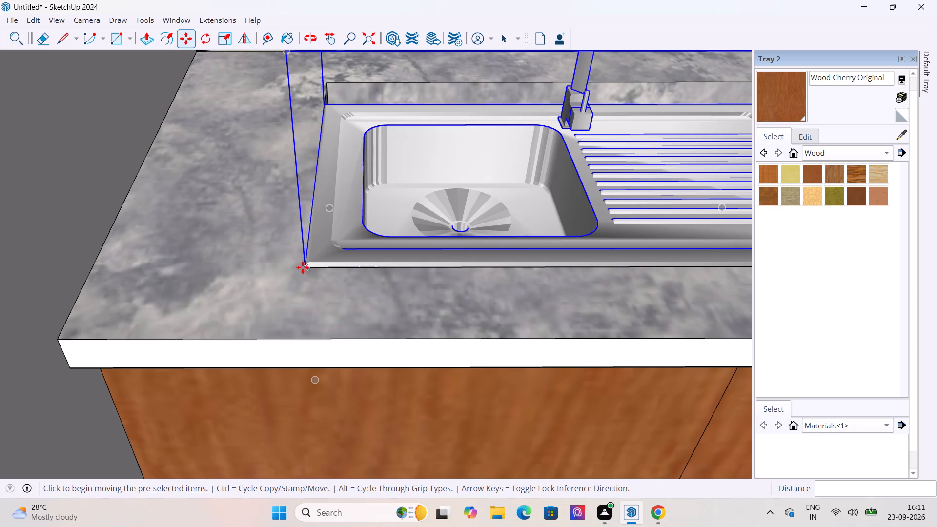
scroll(288, 292, "down", 7)
scroll(404, 210, "up", 4)
left_click(230, 37)
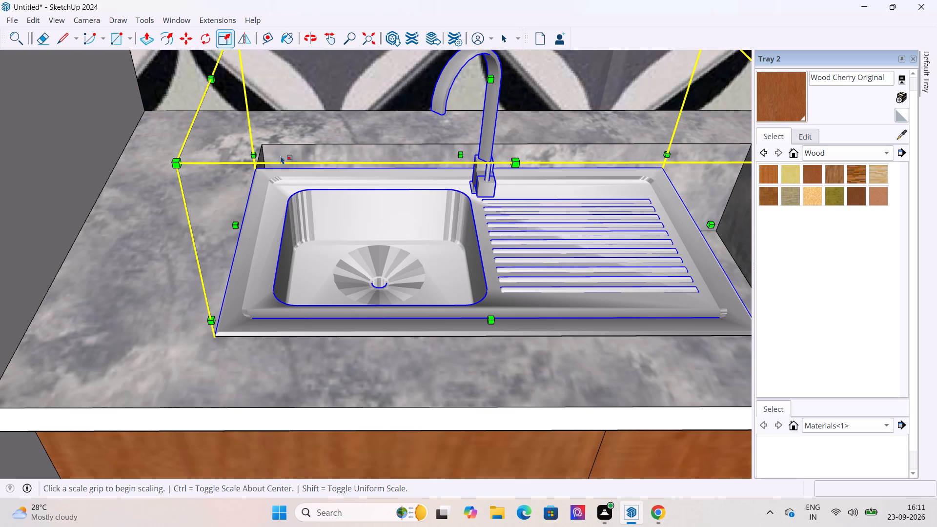
scroll(195, 170, "down", 6)
scroll(258, 86, "down", 5)
scroll(290, 168, "up", 12)
scroll(100, 165, "down", 6)
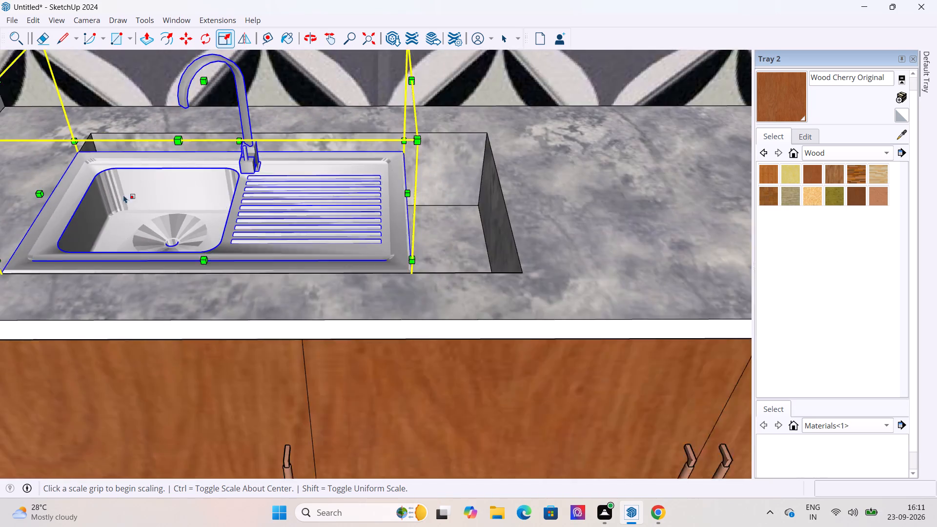
middle_click_drag(391, 184, 266, 196)
scroll(266, 196, "up", 8)
scroll(345, 171, "down", 5)
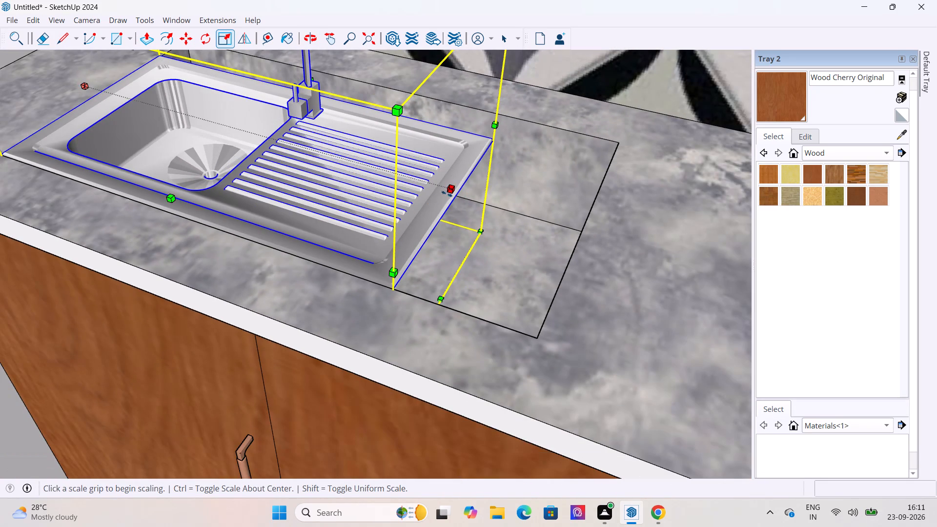
left_click_drag(447, 189, 580, 241)
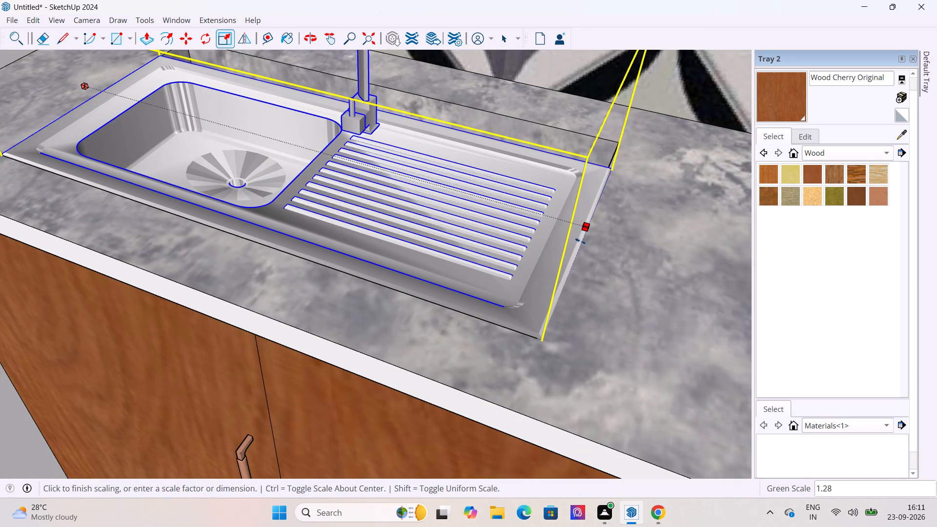
left_click_drag(580, 241, 586, 238)
Scale the sink's depth along the red axis by 1.23 to cover the recess's back edge, and deselect it.
scroll(320, 256, "down", 5)
middle_click_drag(562, 207, 497, 213)
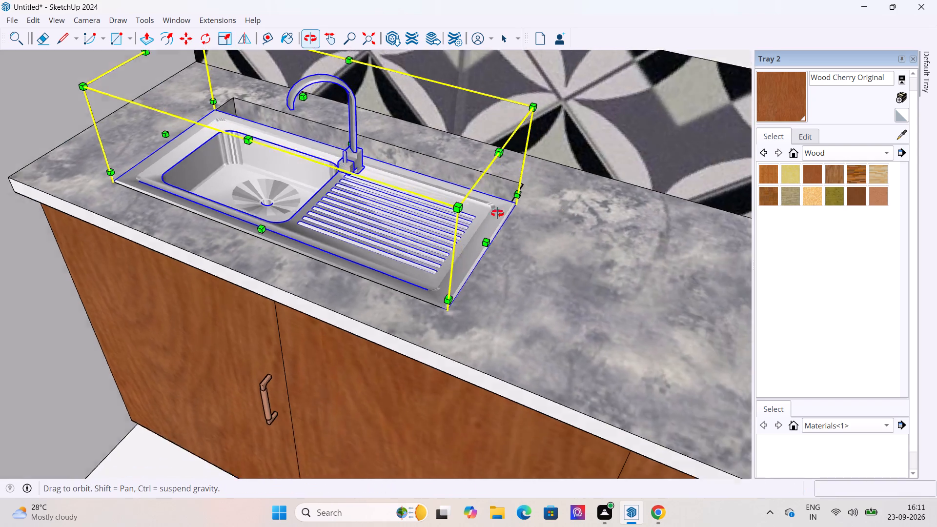
middle_click_drag(497, 213, 146, 226)
middle_click_drag(291, 202, 374, 195)
scroll(553, 130, "down", 6)
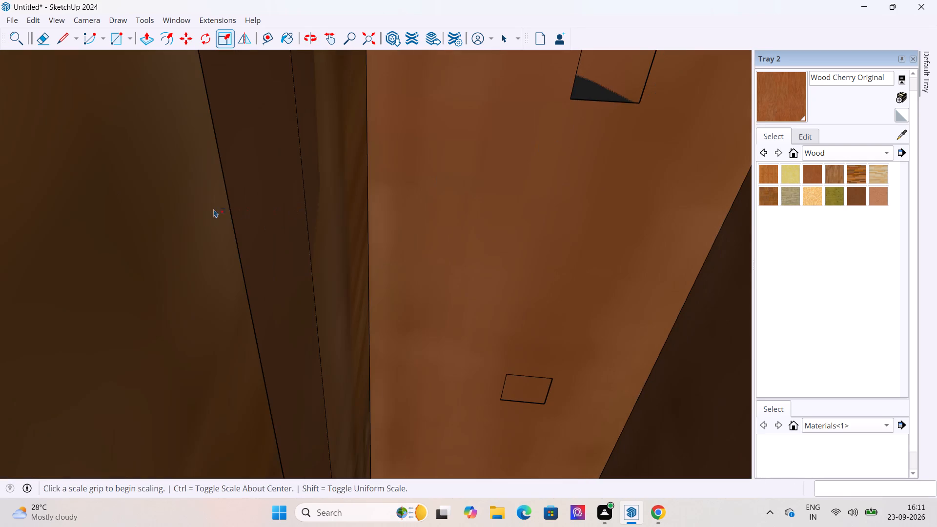
middle_click_drag(356, 161, 680, 101)
scroll(555, 130, "down", 13)
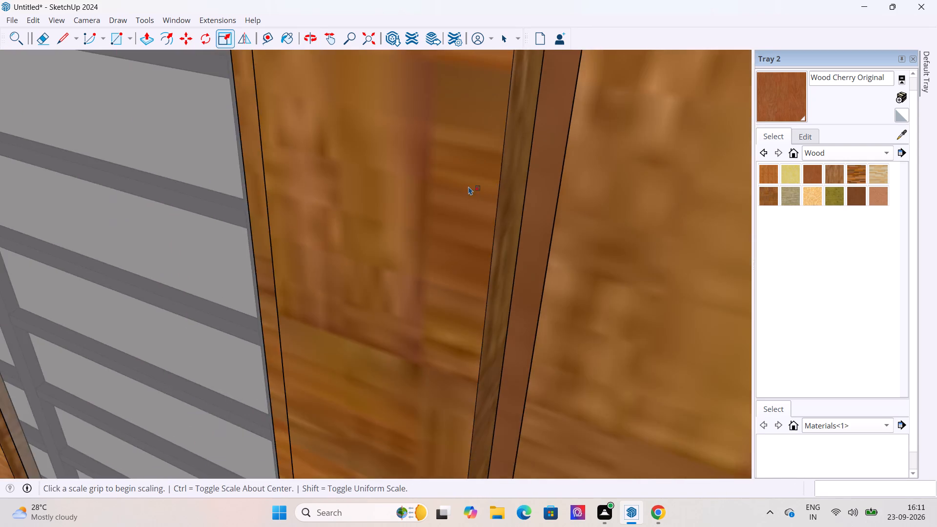
scroll(468, 186, "down", 20)
scroll(468, 186, "down", 7)
middle_click_drag(489, 214, 251, 253)
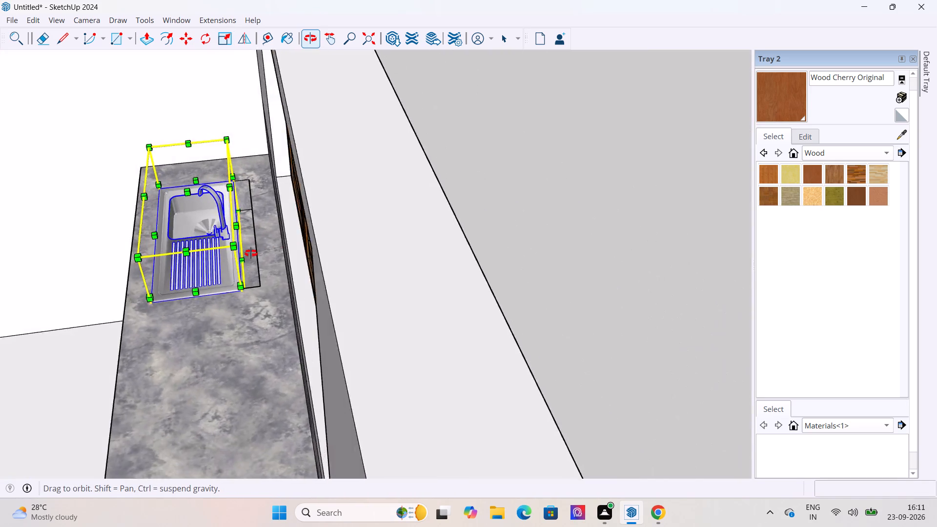
middle_click_drag(251, 253, 243, 243)
scroll(243, 243, "up", 16)
left_click_drag(253, 227, 323, 216)
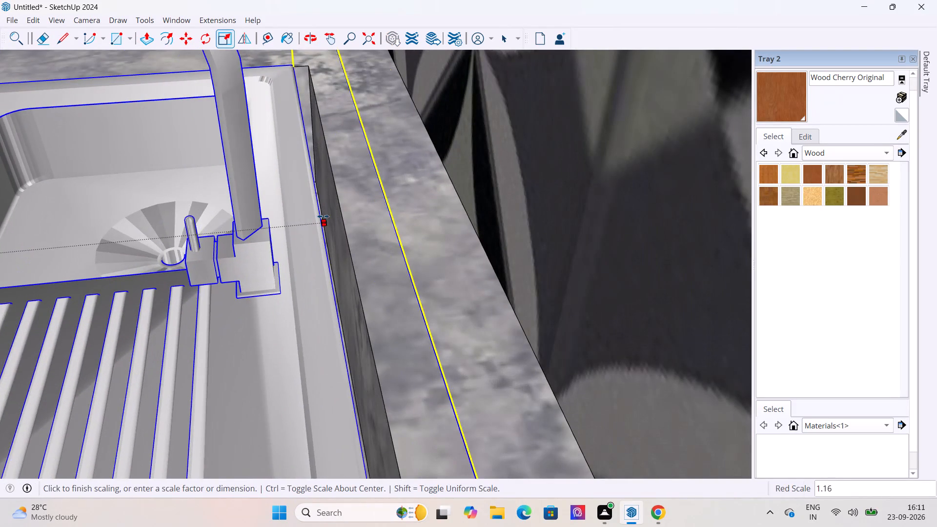
left_click_drag(323, 216, 350, 210)
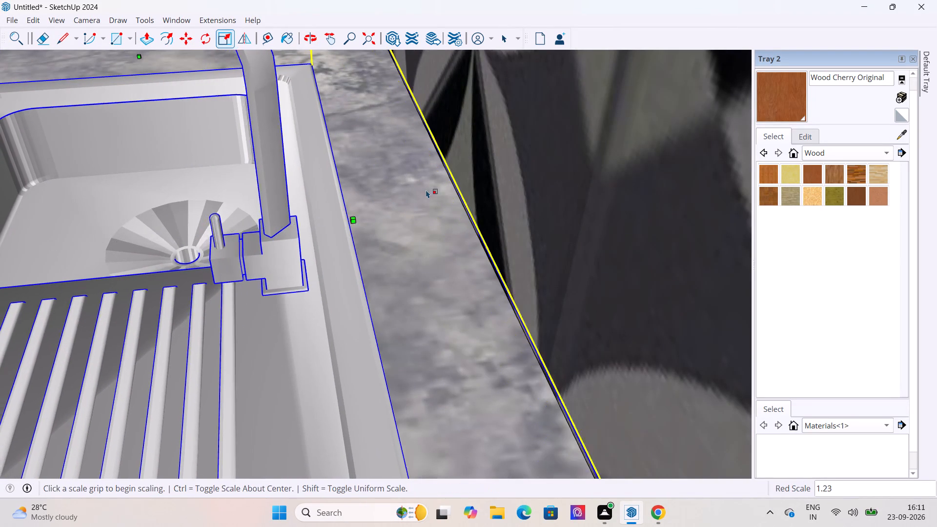
scroll(462, 196, "down", 9)
middle_click_drag(431, 176, 608, 179)
left_click(500, 34)
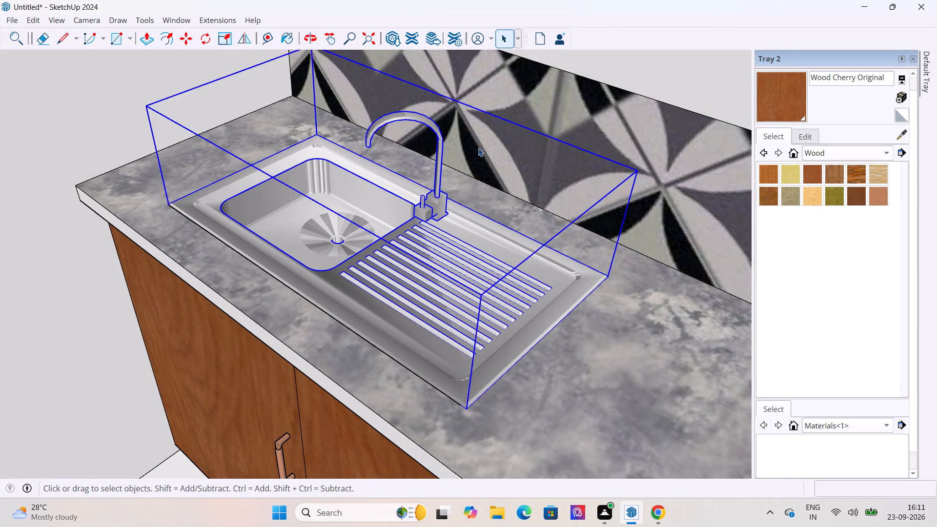
scroll(468, 219, "down", 20)
left_click(231, 122)
Inspect the fitted sink, countertops, hob and cabinets around the kitchen from several angles.
middle_click_drag(414, 312, 468, 244)
scroll(559, 260, "up", 5)
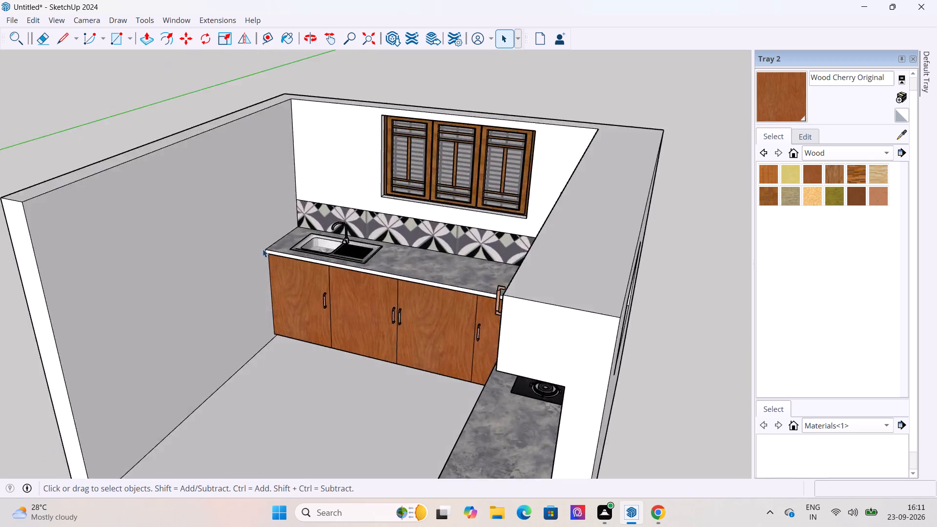
scroll(263, 249, "up", 11)
scroll(23, 235, "down", 11)
middle_click_drag(158, 284, 226, 291)
scroll(228, 298, "up", 9)
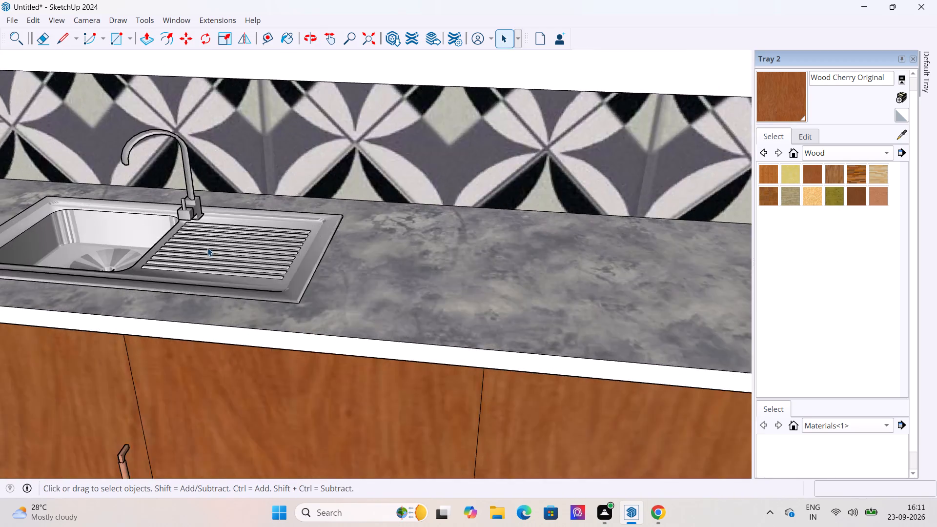
scroll(207, 248, "up", 9)
scroll(289, 206, "down", 9)
middle_click_drag(342, 202, 363, 279)
scroll(329, 230, "down", 11)
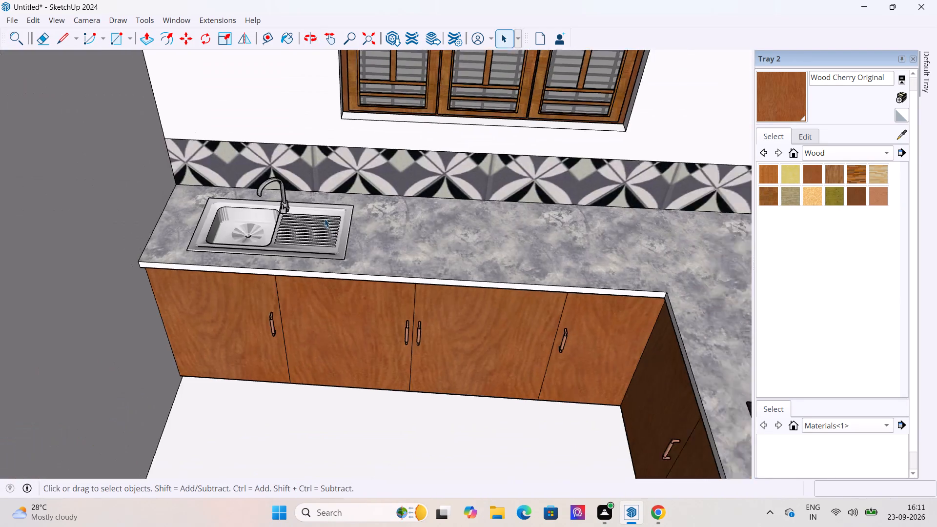
scroll(325, 219, "down", 2)
middle_click_drag(358, 293, 396, 200)
scroll(349, 265, "up", 5)
scroll(164, 174, "down", 6)
middle_click_drag(215, 241, 220, 241)
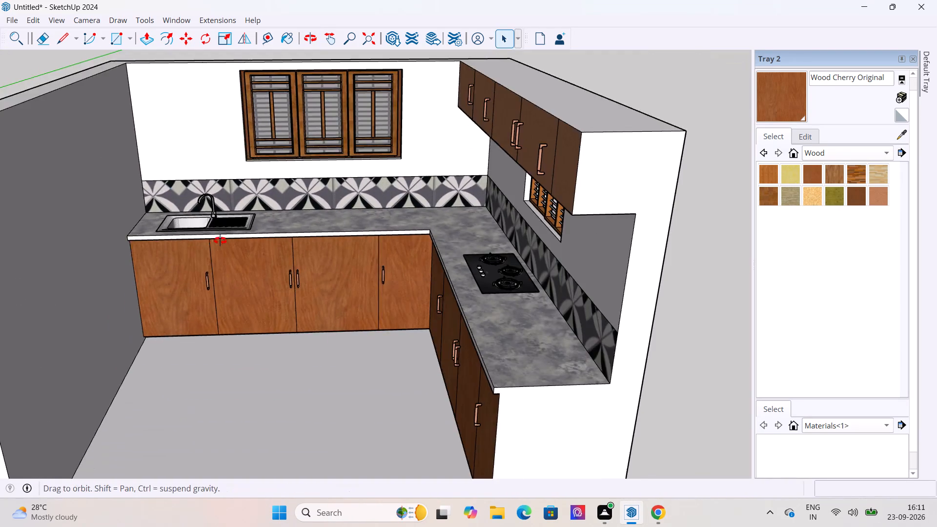
middle_click_drag(220, 241, 346, 222)
scroll(428, 243, "up", 6)
scroll(129, 104, "down", 5)
scroll(243, 179, "up", 3)
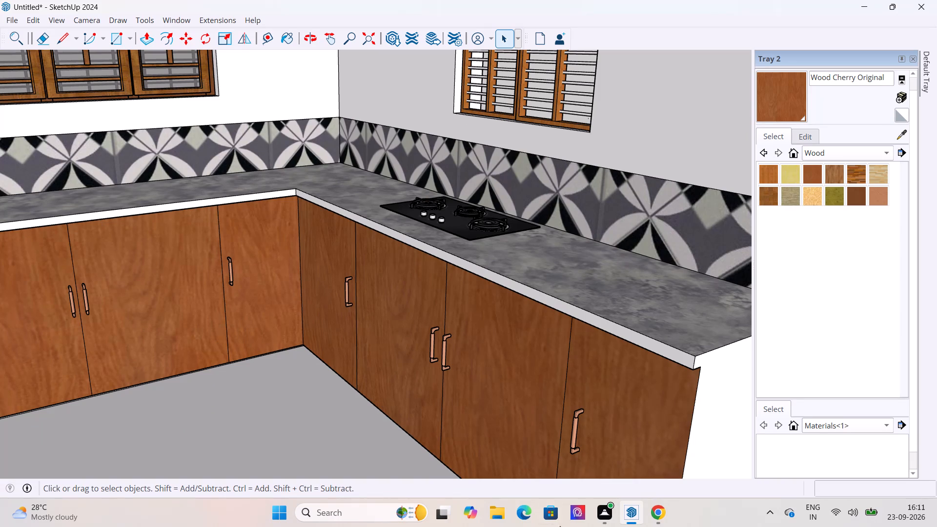
Switch to Chrome and search 3D Warehouse models for "decor iteams".
left_click(650, 505)
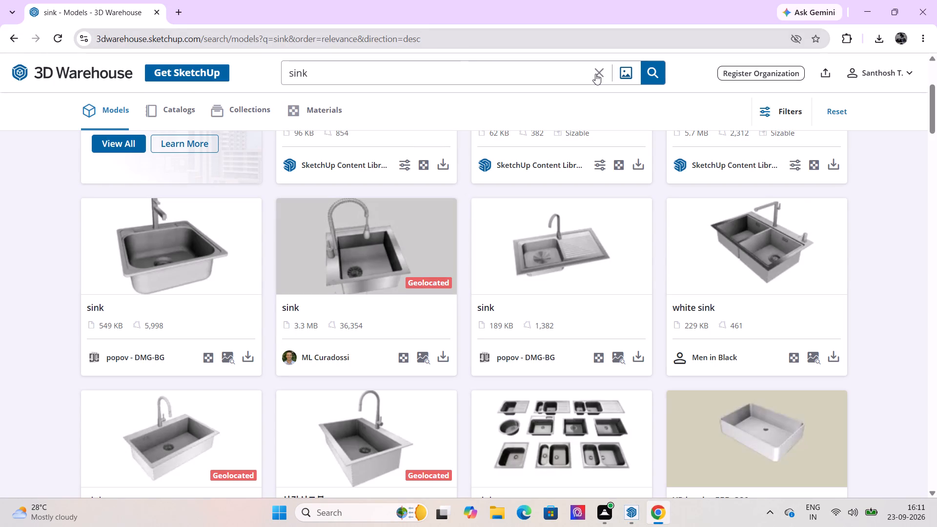
left_click(595, 74)
type("decor itea")
type("ms")
key("Return")
scroll(504, 362, "up", 2)
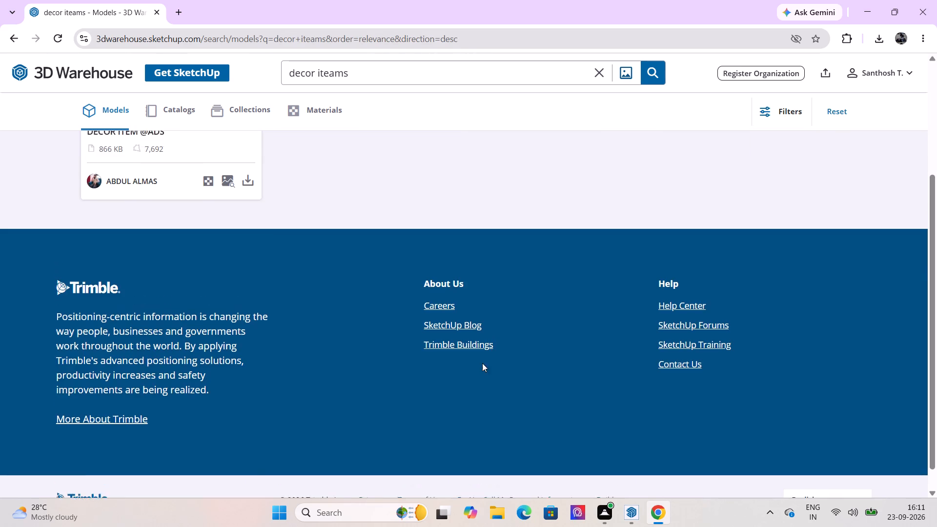
scroll(482, 363, "up", 2)
scroll(407, 306, "up", 1)
Shorten the 3D Warehouse search to "decor" and run it.
left_click(353, 73)
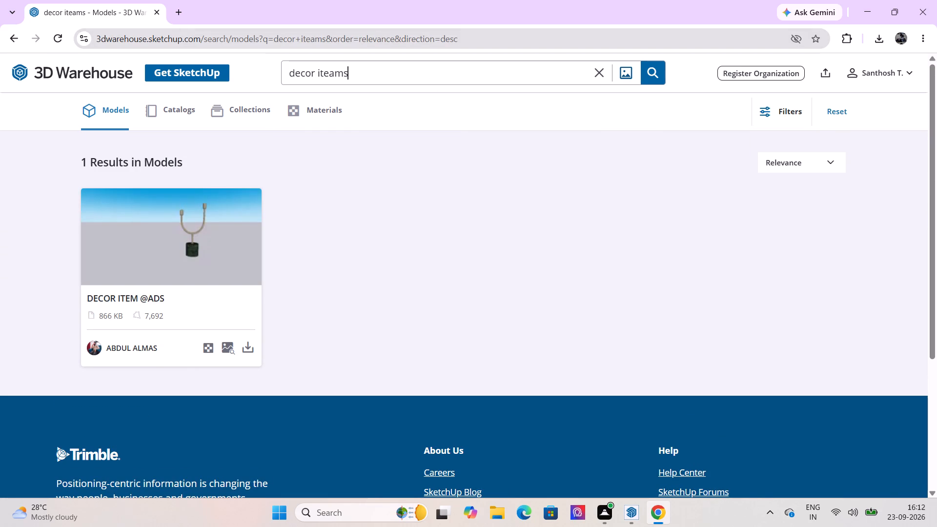
key("BackSpace")
key("BackSpace")
key("BackSpace")
key("BackSpace")
key("BackSpace")
key("BackSpace")
key("Return")
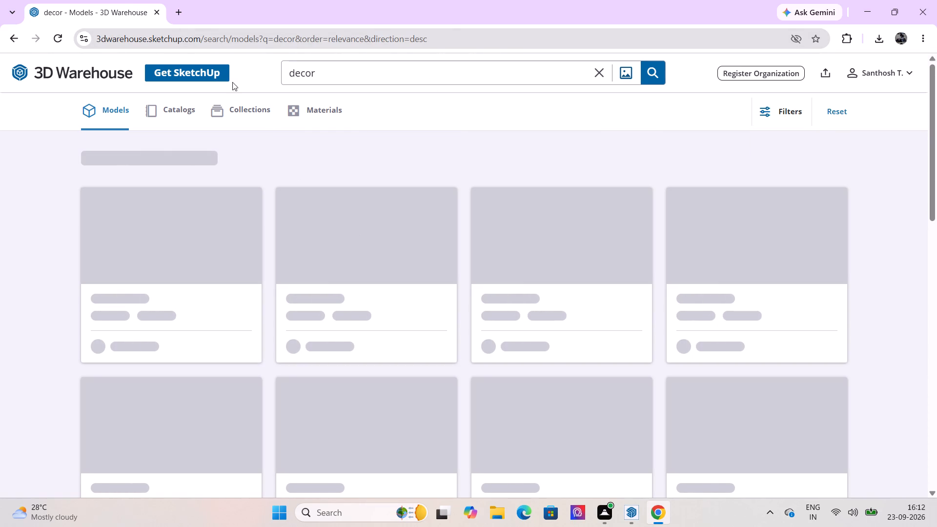
Replace the 3D Warehouse search term with "plates" and run the search.
left_click(601, 75)
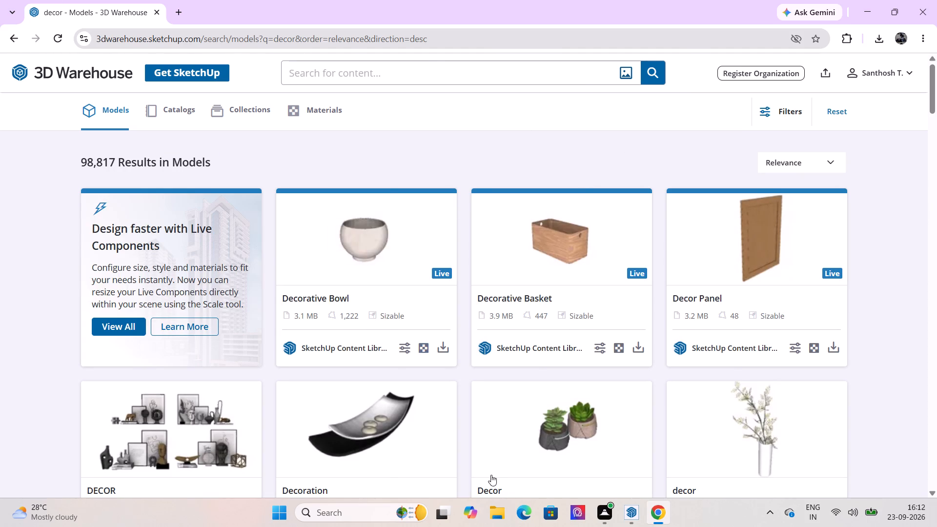
type("plates")
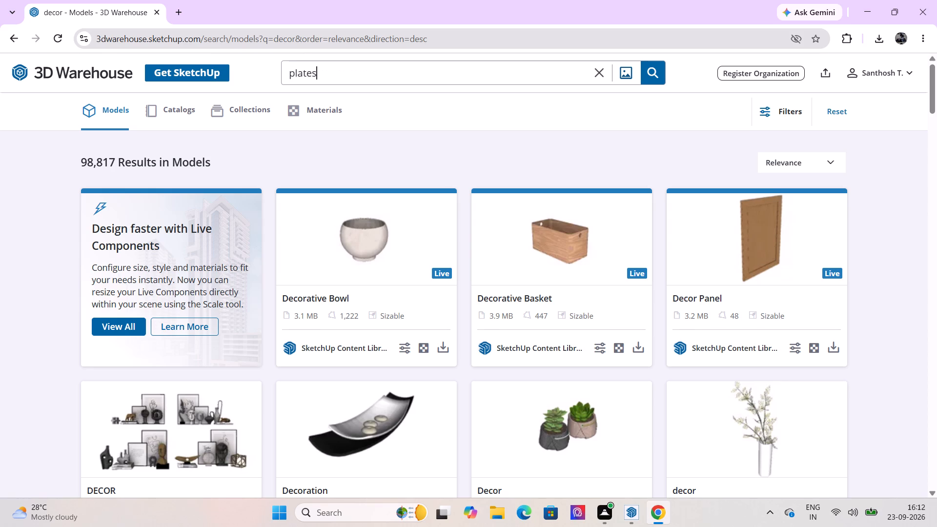
key("Return")
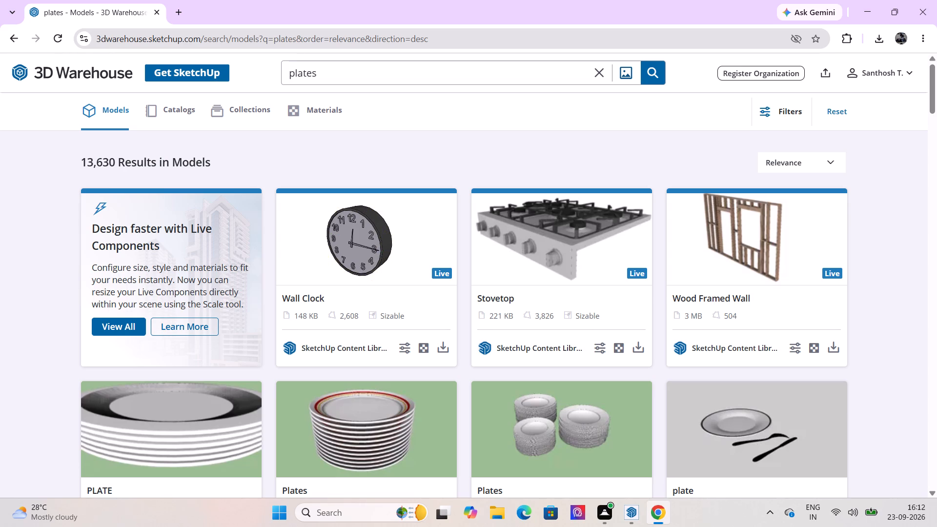
Find the Plate rack model among the plate results and download it as a SketchUp file.
scroll(370, 345, "down", 5)
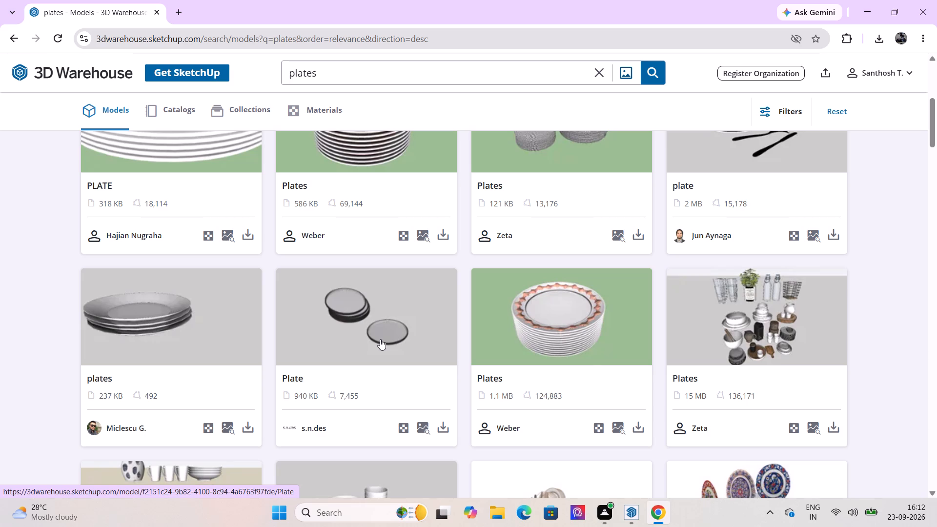
scroll(378, 362, "down", 2)
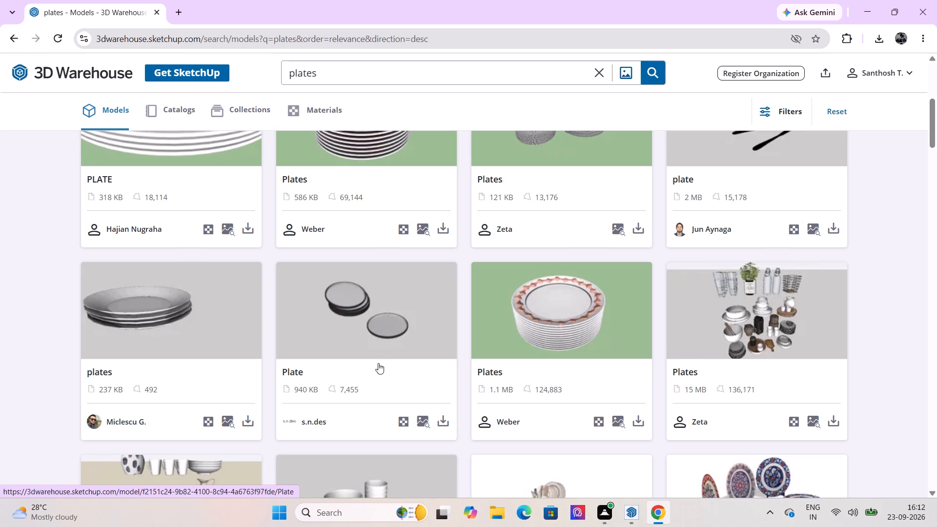
scroll(378, 363, "down", 2)
scroll(378, 363, "up", 3)
scroll(335, 311, "down", 1)
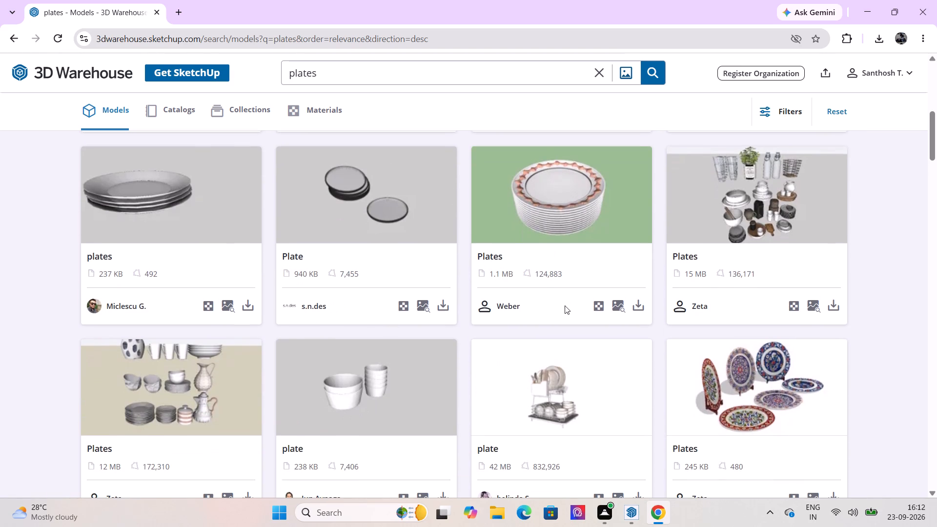
scroll(562, 316, "down", 1)
scroll(499, 326, "down", 2)
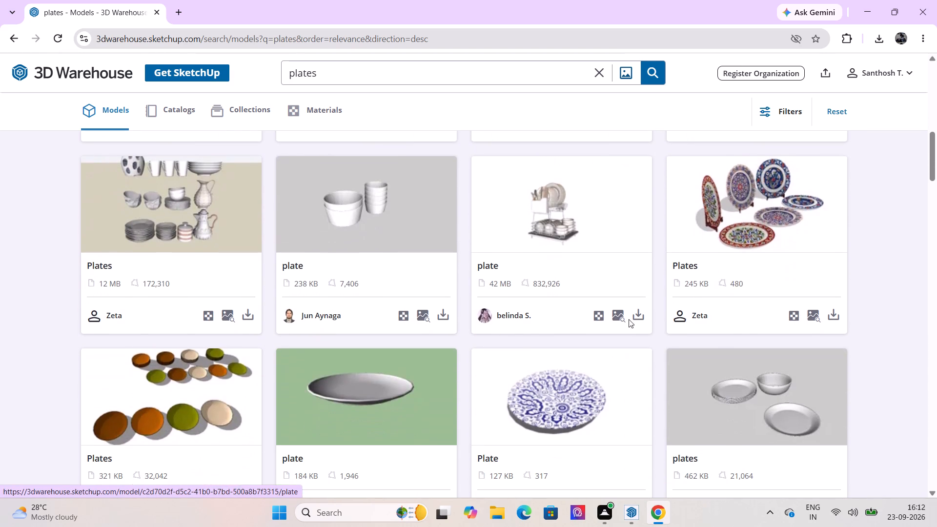
left_click(835, 317)
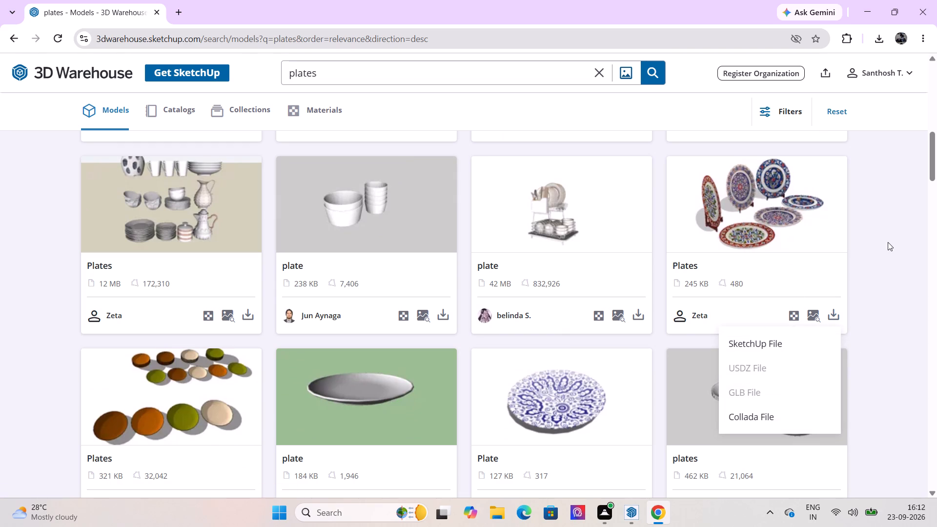
left_click(888, 242)
scroll(441, 332, "down", 2)
scroll(395, 344, "down", 3)
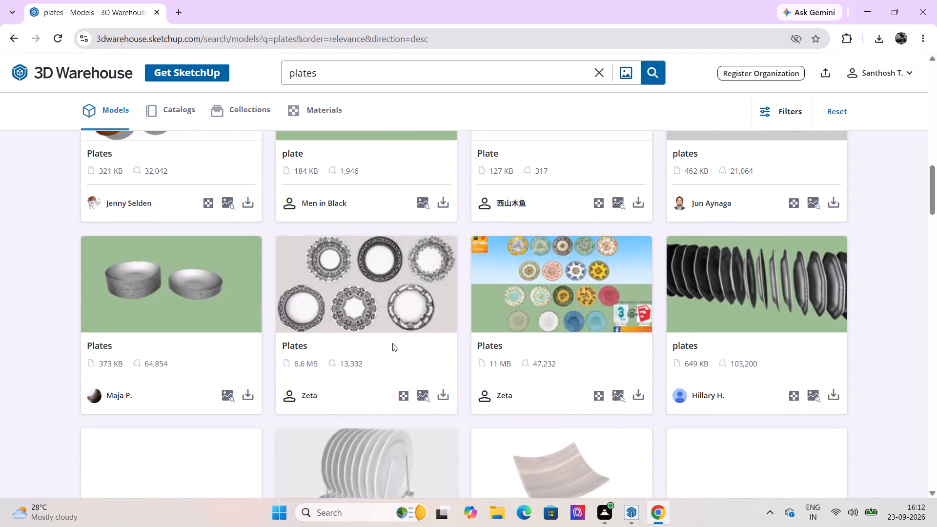
scroll(391, 343, "up", 3)
scroll(391, 343, "down", 5)
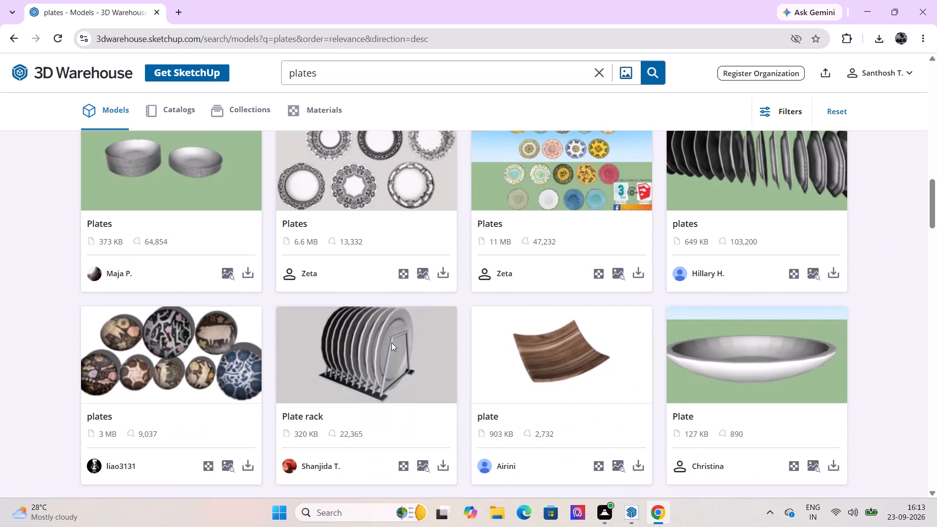
scroll(391, 343, "up", 2)
scroll(391, 343, "down", 3)
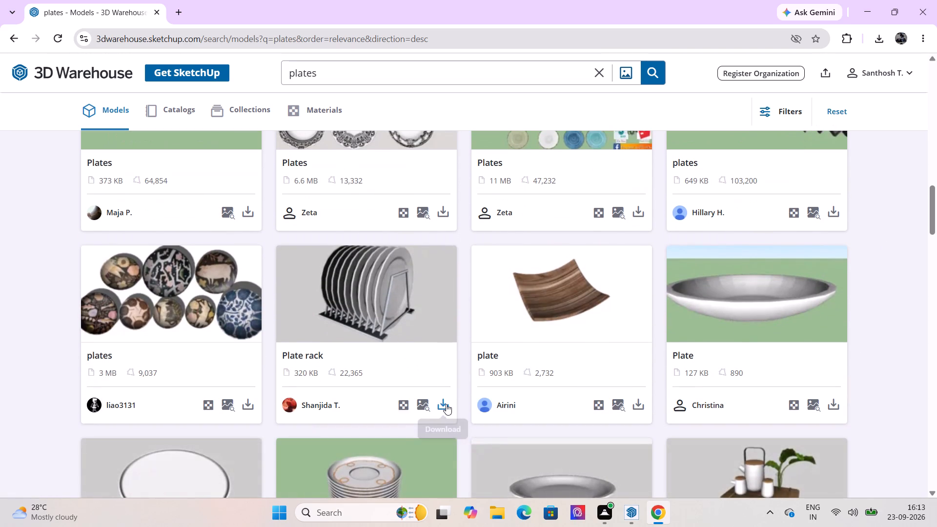
left_click(444, 402)
left_click(463, 305)
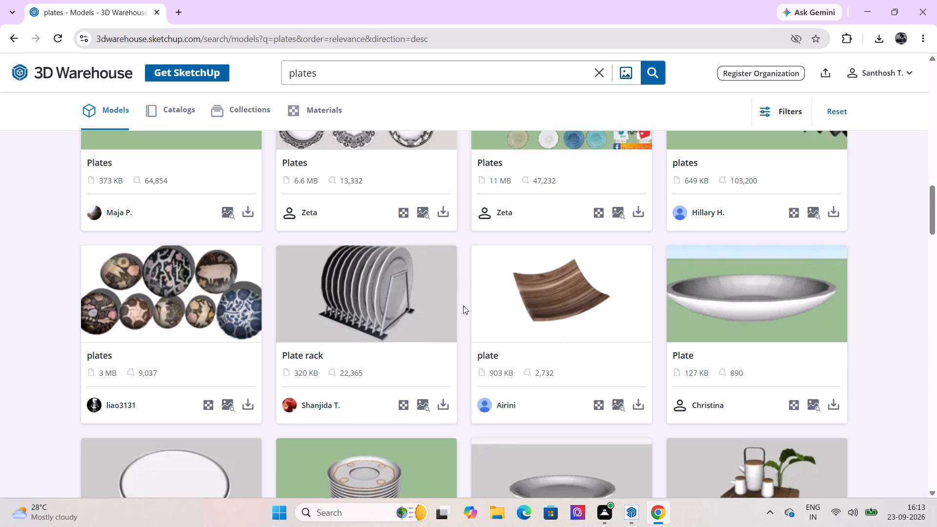
Check the recent downloads and examine the remaining plate models down to the end of the loaded results.
scroll(463, 306, "down", 4)
scroll(379, 324, "down", 3)
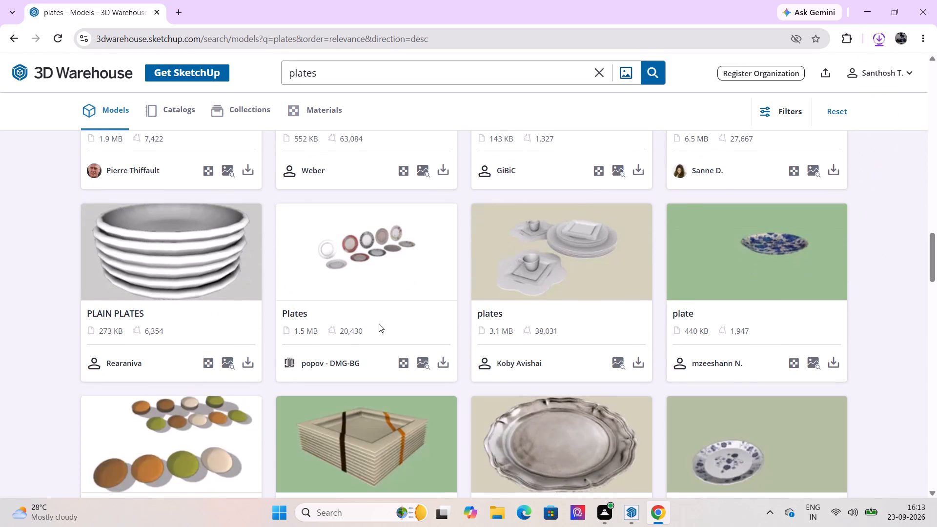
scroll(379, 324, "down", 4)
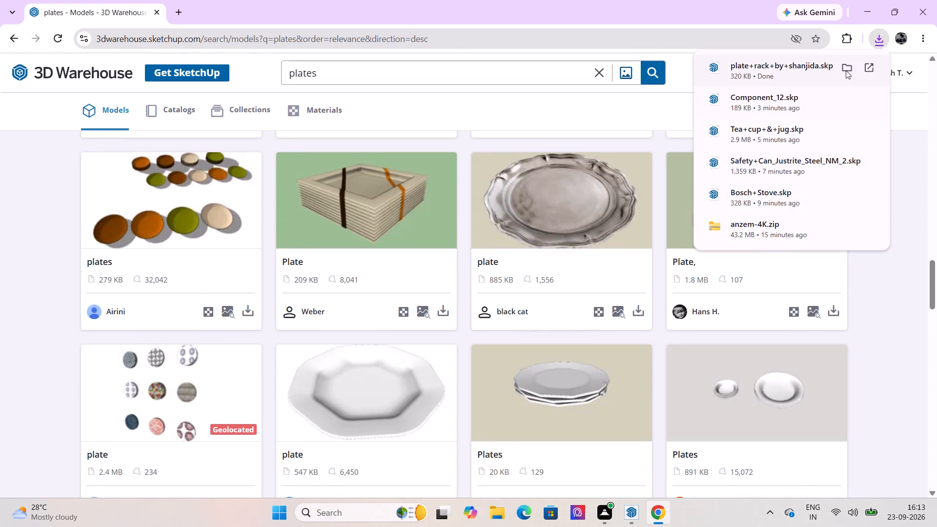
left_click(881, 36)
scroll(353, 310, "down", 3)
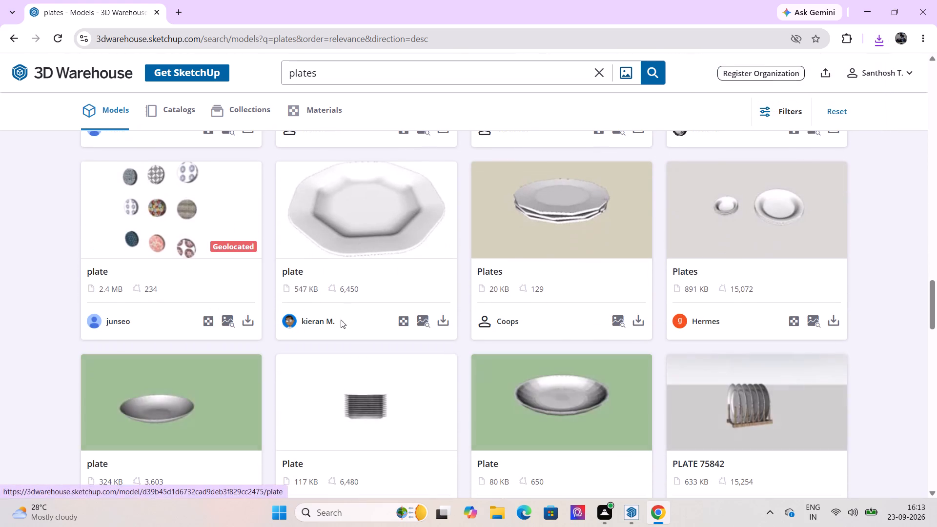
scroll(244, 318, "down", 7)
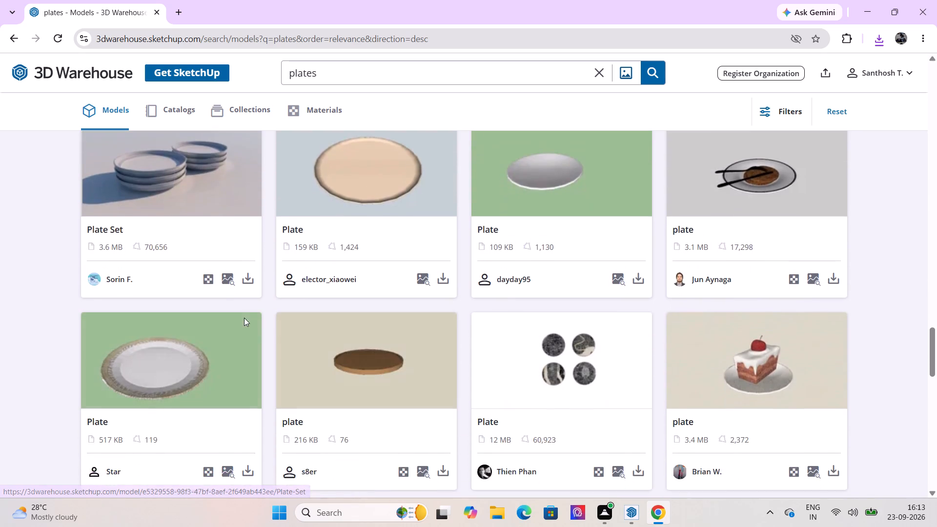
scroll(244, 318, "down", 8)
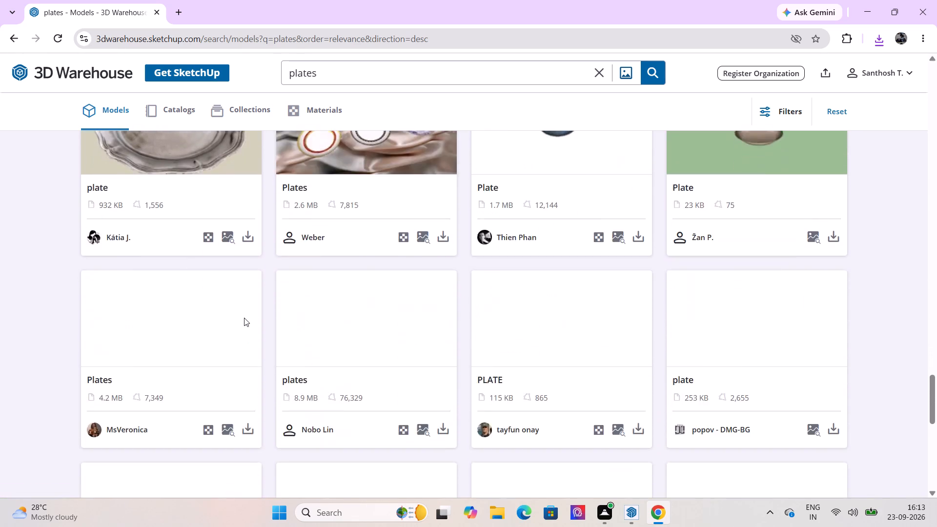
scroll(244, 318, "down", 2)
scroll(244, 318, "up", 1)
scroll(244, 318, "down", 1)
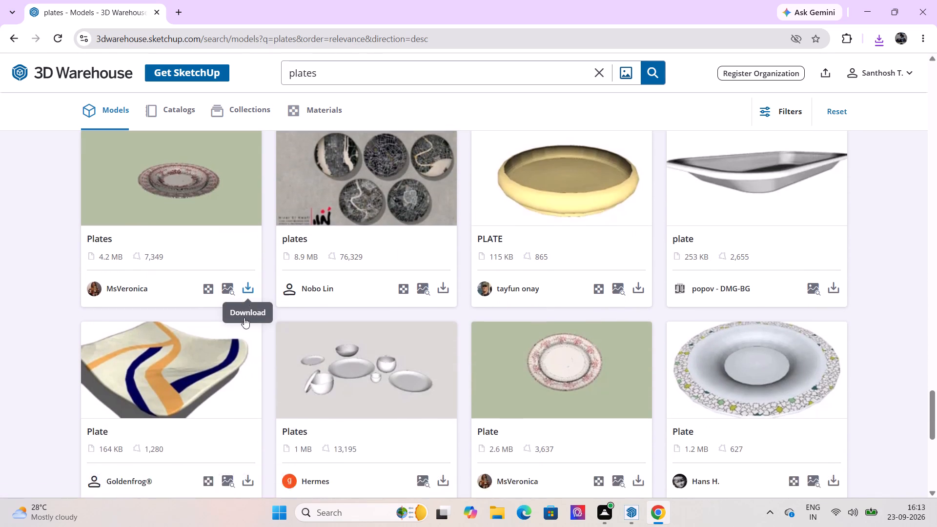
scroll(266, 319, "down", 2)
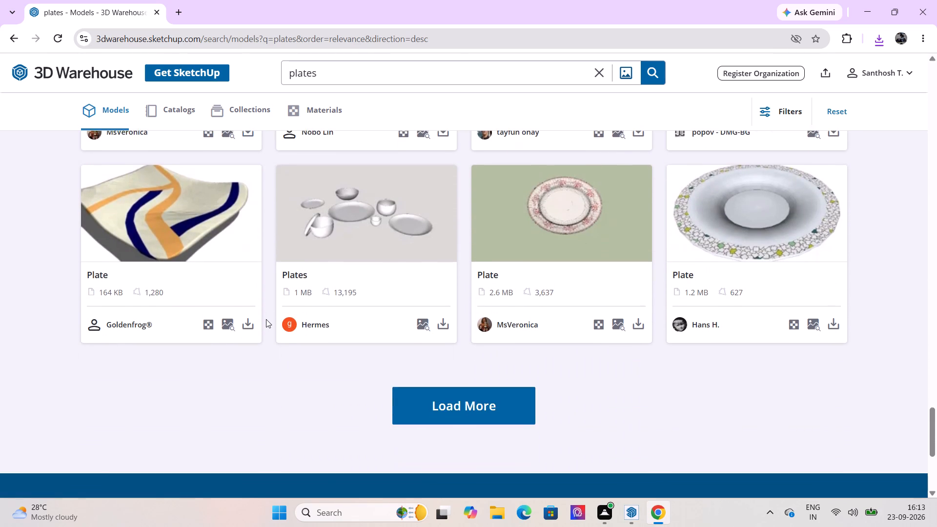
scroll(266, 319, "down", 1)
Load more plate results, look through them, and review the first plate models again.
left_click(442, 324)
scroll(428, 305, "up", 4)
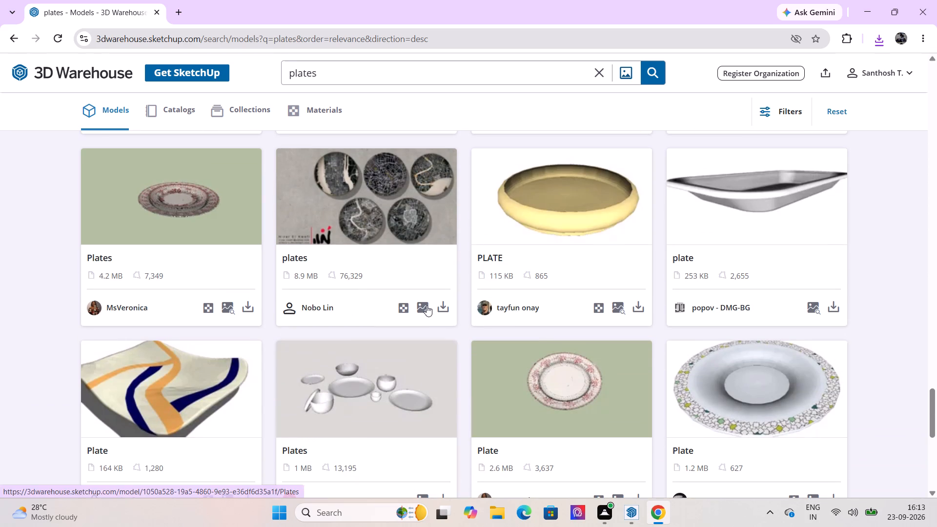
scroll(335, 322, "down", 5)
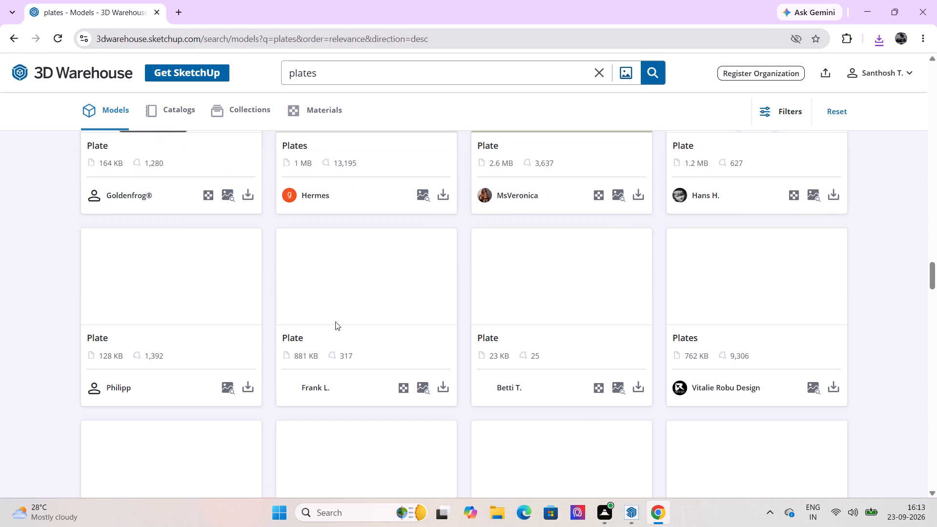
scroll(341, 318, "down", 8)
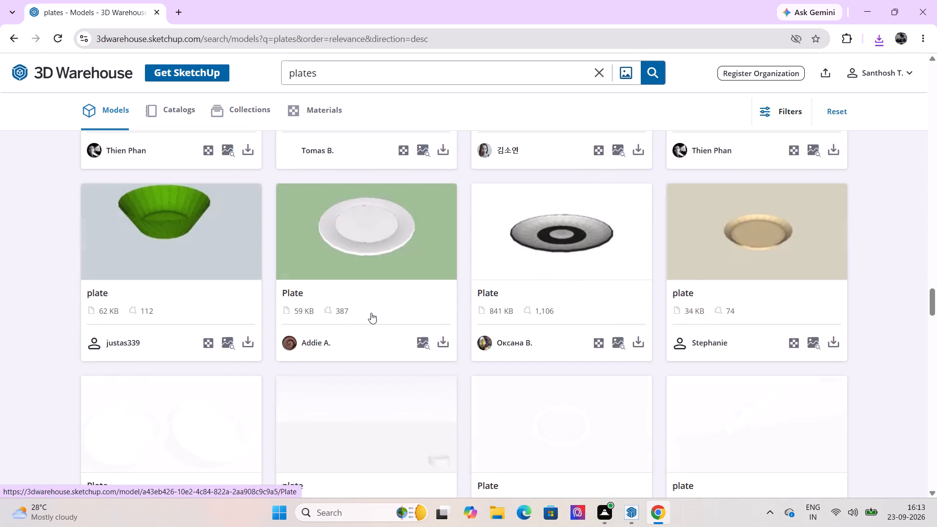
scroll(371, 313, "down", 11)
scroll(371, 313, "up", 20)
scroll(371, 313, "up", 20)
scroll(371, 313, "up", 13)
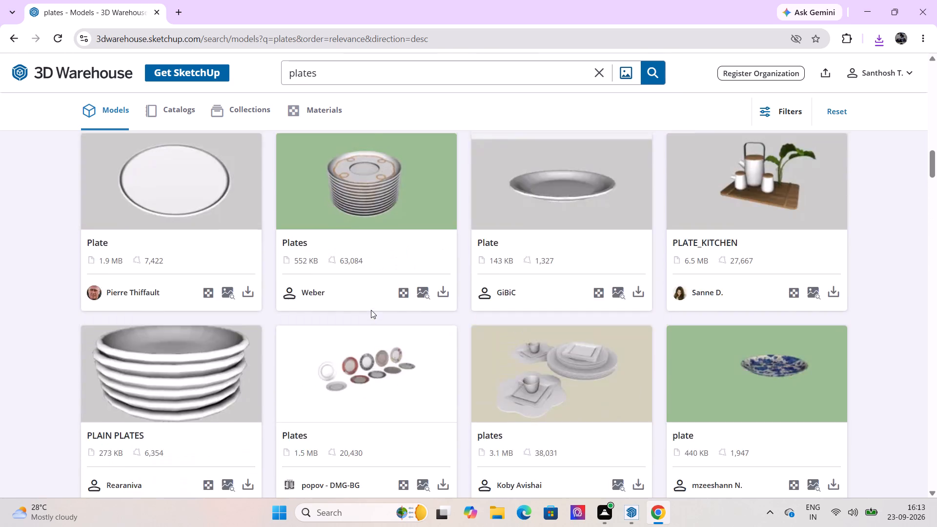
scroll(371, 310, "up", 14)
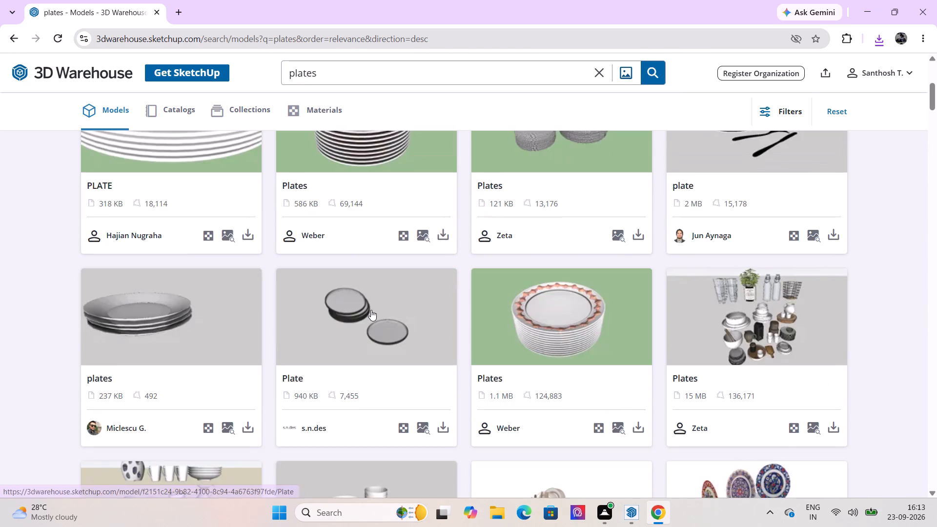
scroll(371, 310, "up", 8)
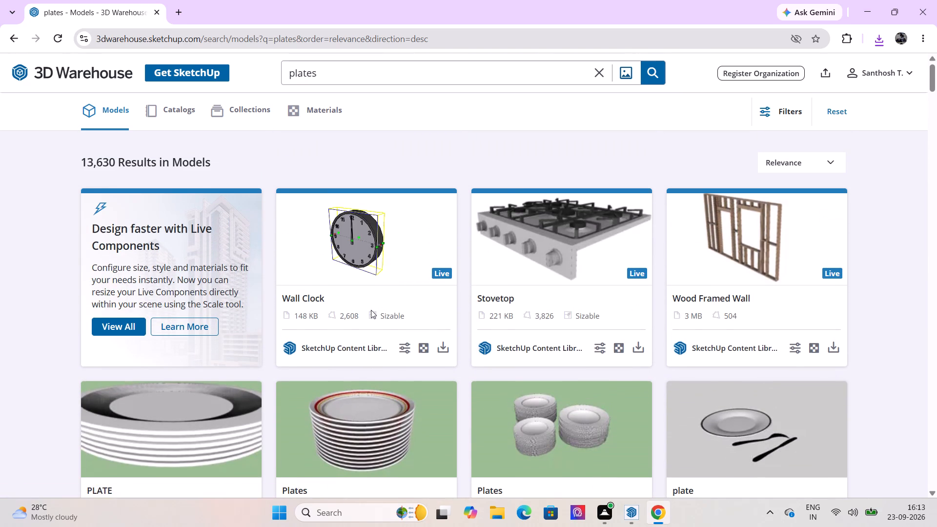
scroll(371, 310, "down", 4)
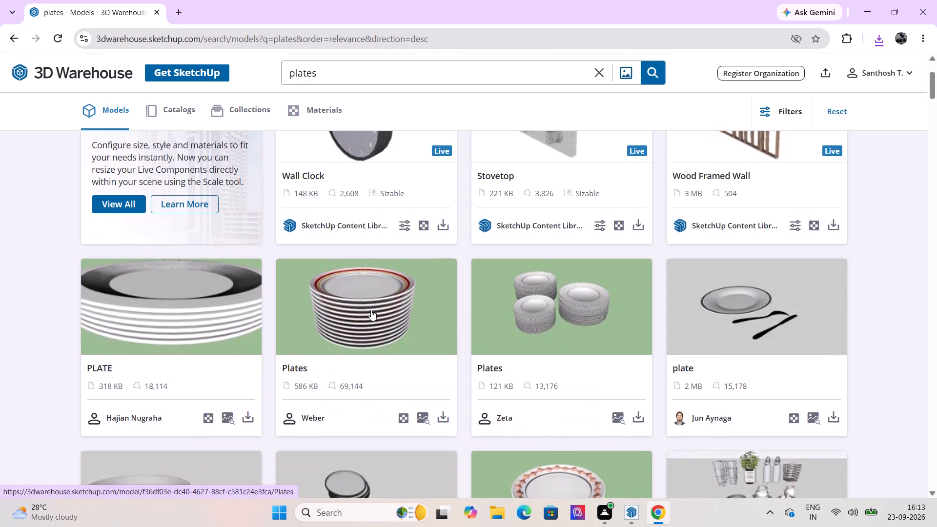
scroll(371, 310, "down", 5)
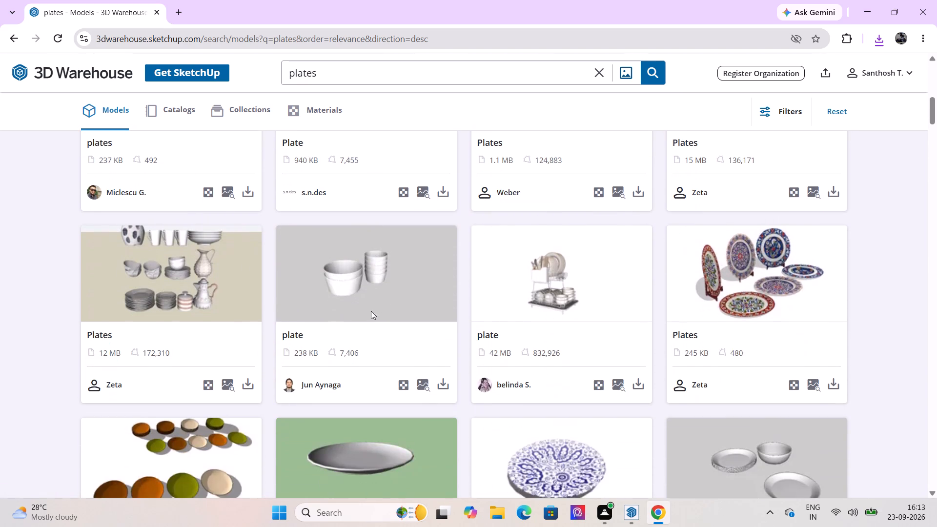
Switch to SketchUp, import the downloaded plate rack model, and place it on the countertop near the inner corner.
left_click(633, 515)
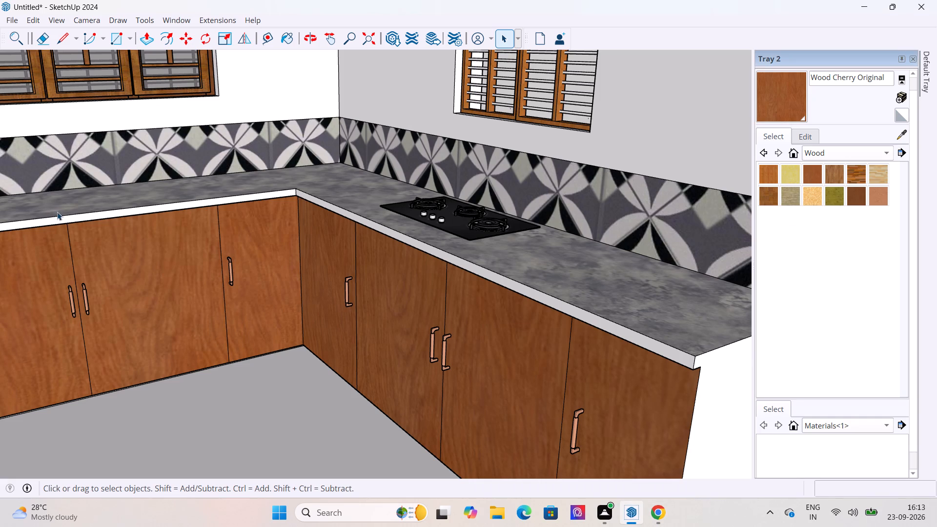
left_click(11, 16)
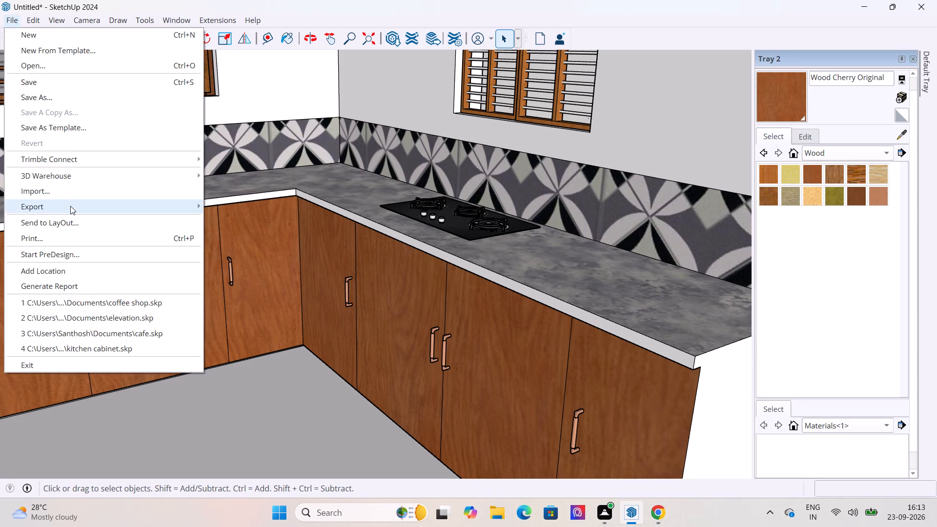
left_click(69, 193)
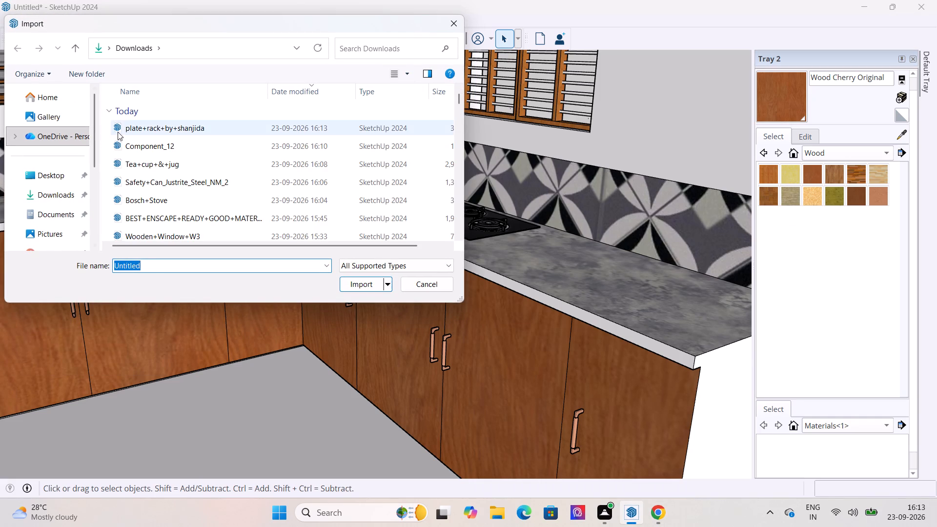
left_click(122, 127)
left_click(351, 283)
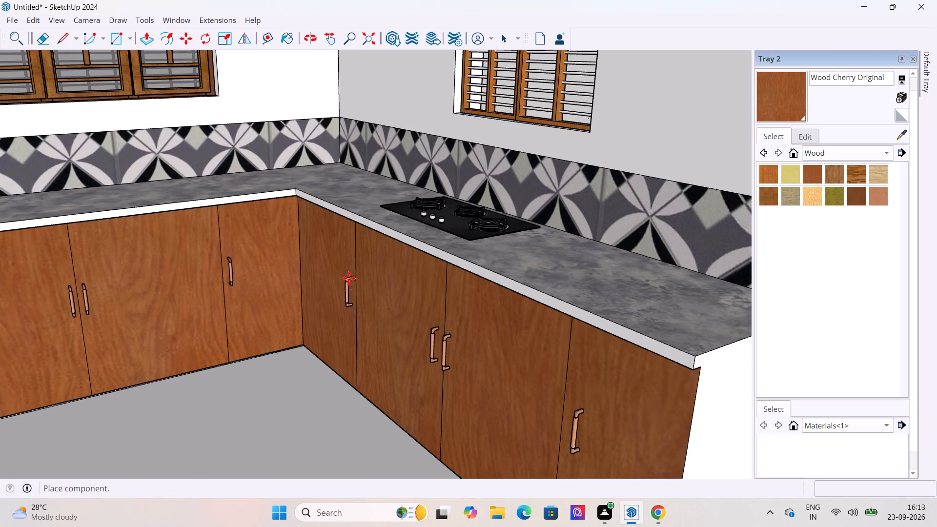
left_click(319, 181)
Move the plate rack about 2' 9" along the countertop, away from the corner and toward the larger wooden window.
scroll(327, 177, "up", 4)
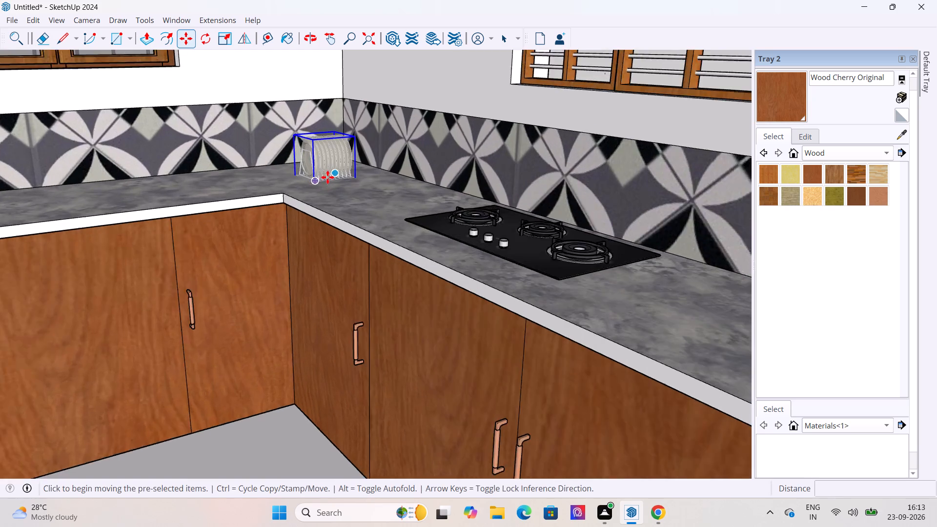
scroll(327, 177, "up", 12)
middle_click_drag(330, 179, 350, 256)
scroll(348, 250, "down", 7)
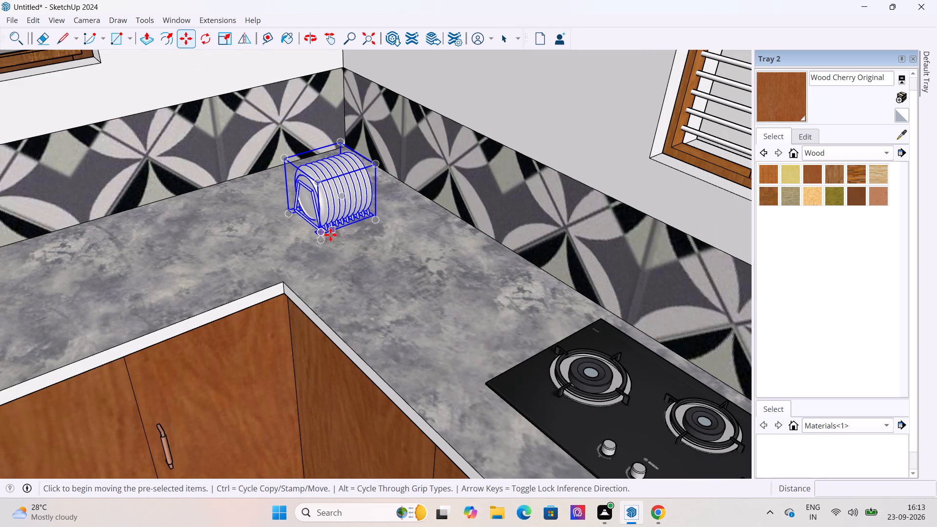
left_click(320, 232)
scroll(358, 195, "down", 5)
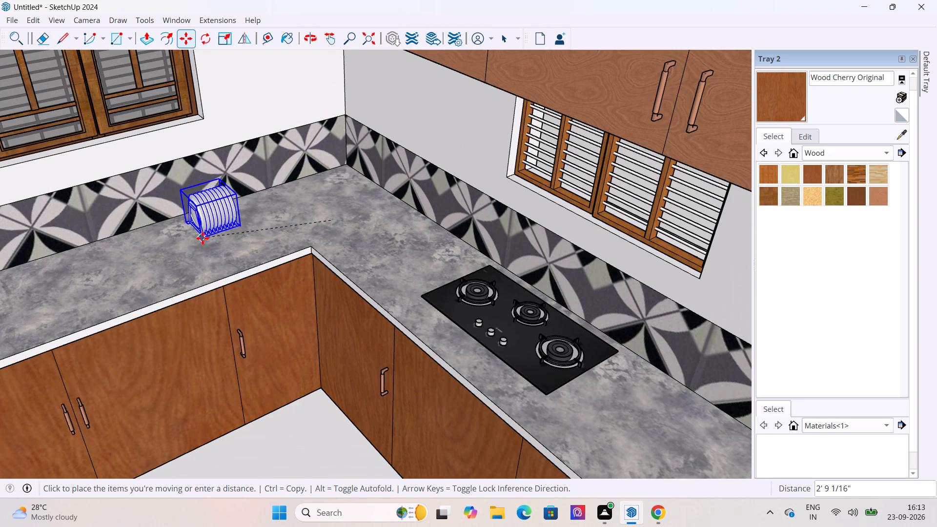
left_click(207, 239)
middle_click_drag(136, 259, 209, 187)
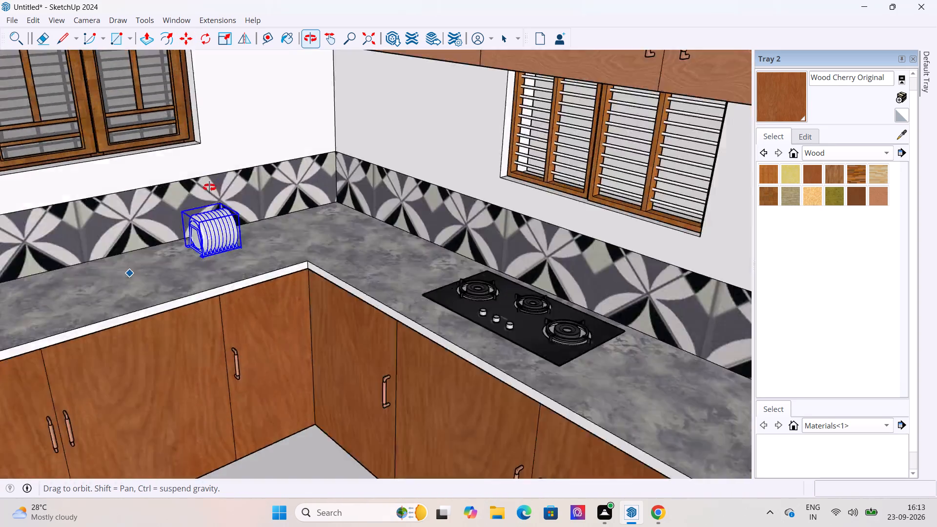
Deselect the plate rack and examine its placement on the countertop from close up and from across the kitchen.
middle_click_drag(209, 187, 234, 178)
scroll(217, 184, "up", 10)
scroll(331, 220, "down", 5)
middle_click_drag(337, 288, 186, 320)
scroll(202, 319, "up", 11)
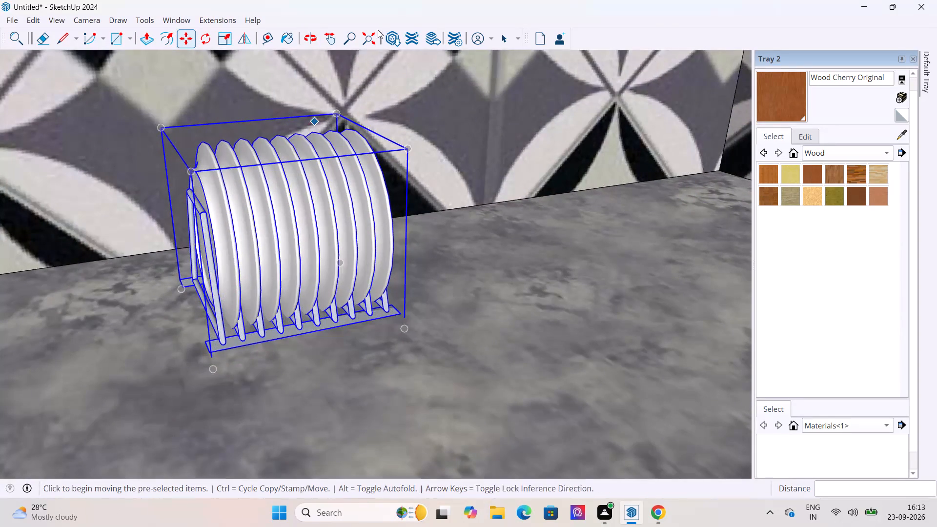
left_click(502, 42)
scroll(263, 215, "down", 20)
scroll(263, 215, "down", 7)
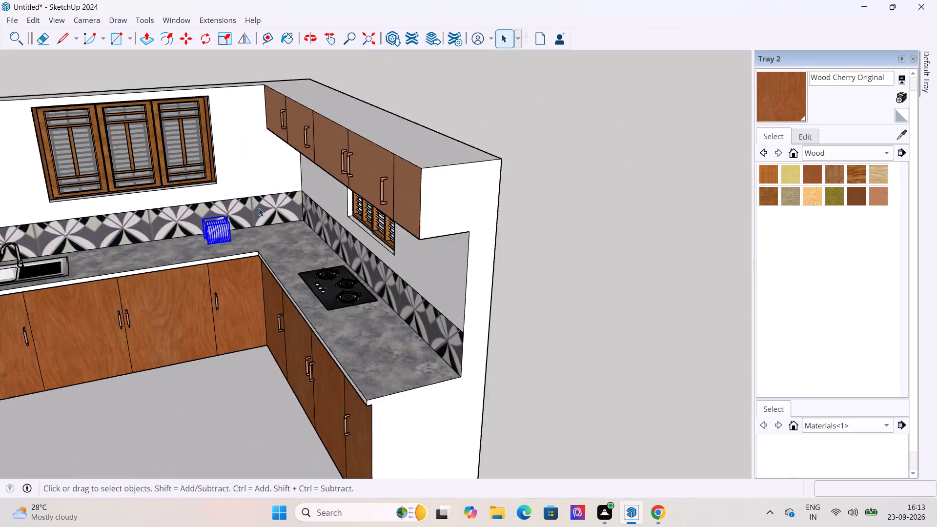
scroll(259, 208, "down", 7)
left_click(422, 160)
scroll(207, 266, "up", 19)
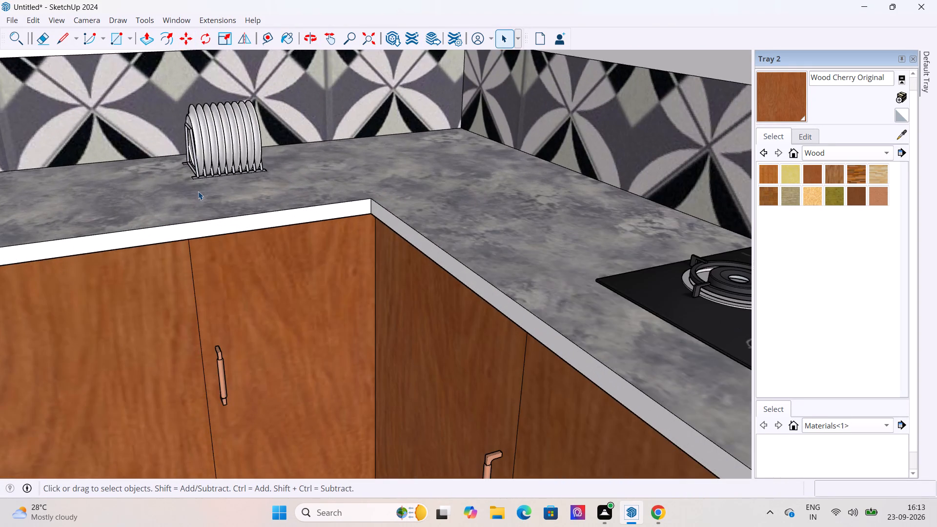
middle_click_drag(204, 196, 219, 215)
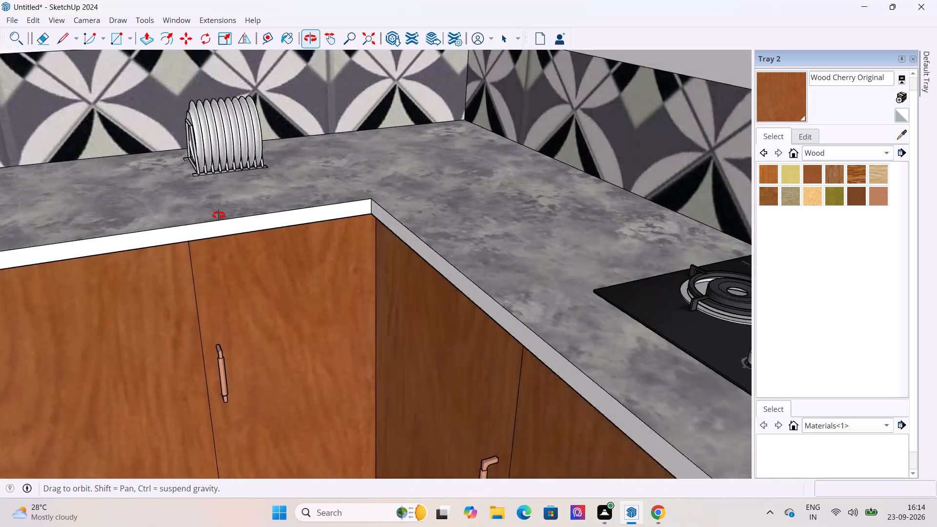
middle_click_drag(219, 215, 232, 215)
scroll(64, 248, "down", 6)
middle_click_drag(233, 262, 259, 256)
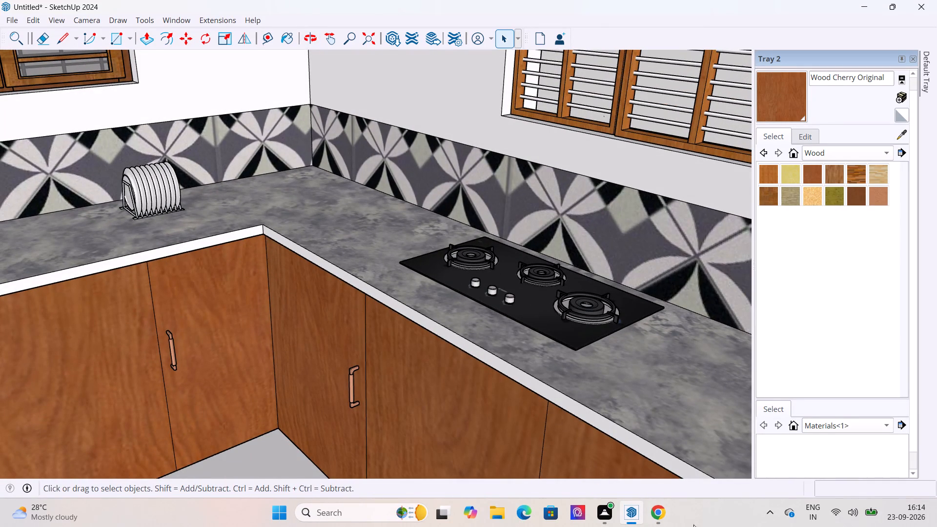
Switch to 3D Warehouse in Chrome and search the models for "sentrybox".
left_click(654, 510)
left_click(595, 71)
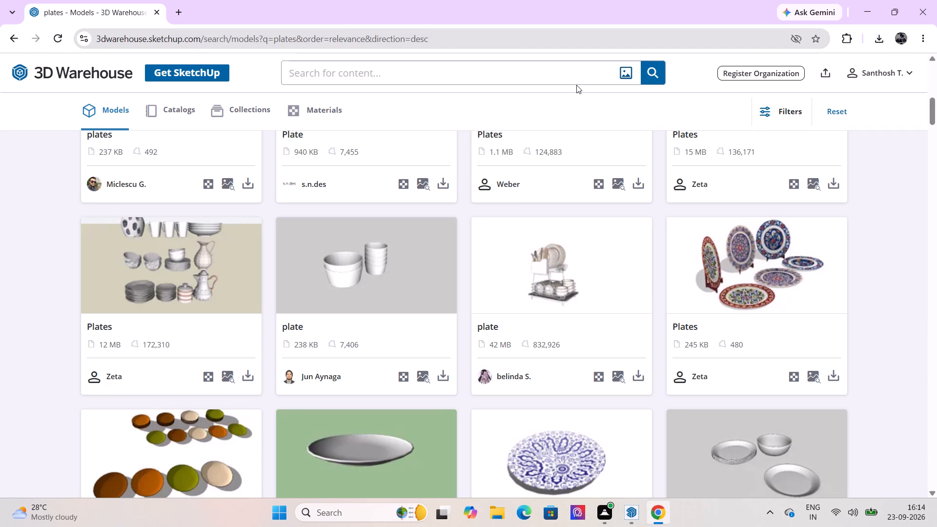
type("se")
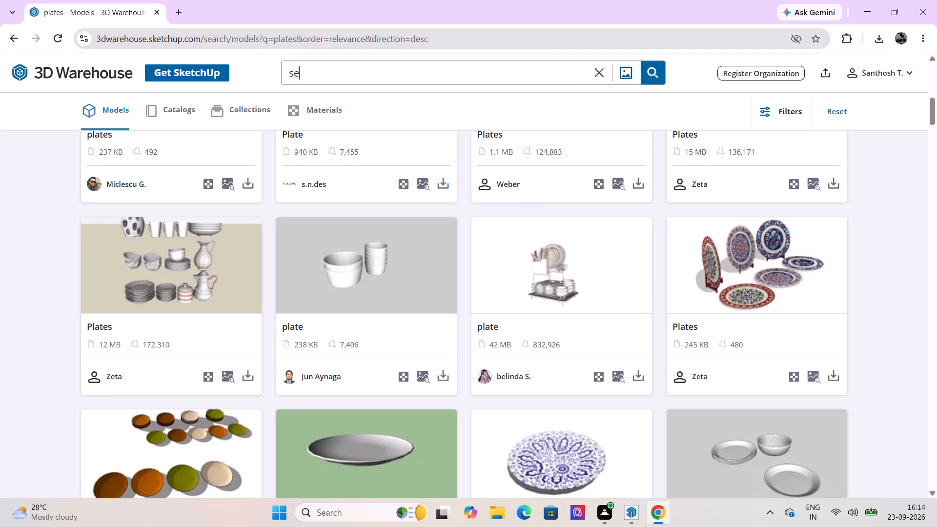
type("ntry")
type("box")
key("Return")
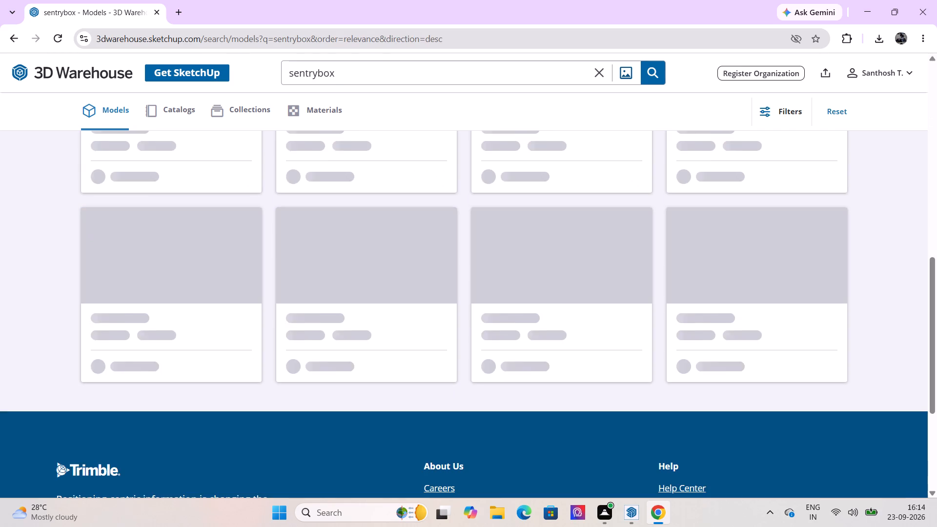
scroll(522, 305, "up", 9)
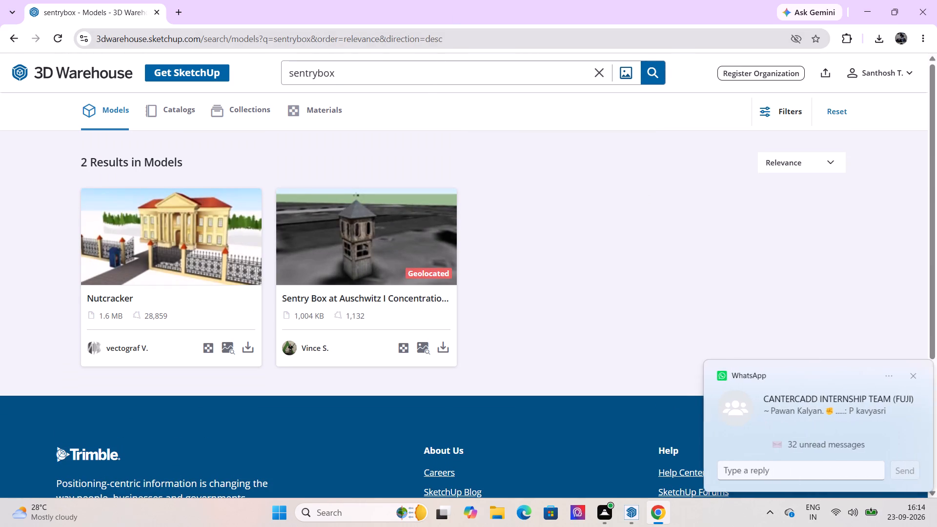
Correct the search term to "sentry box" and run the model search again.
left_click(316, 74)
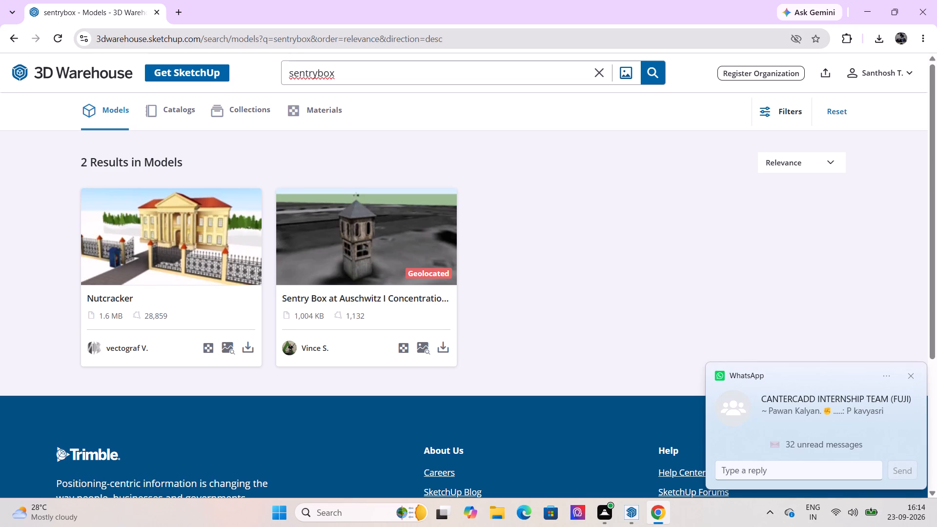
key("space")
key("Return")
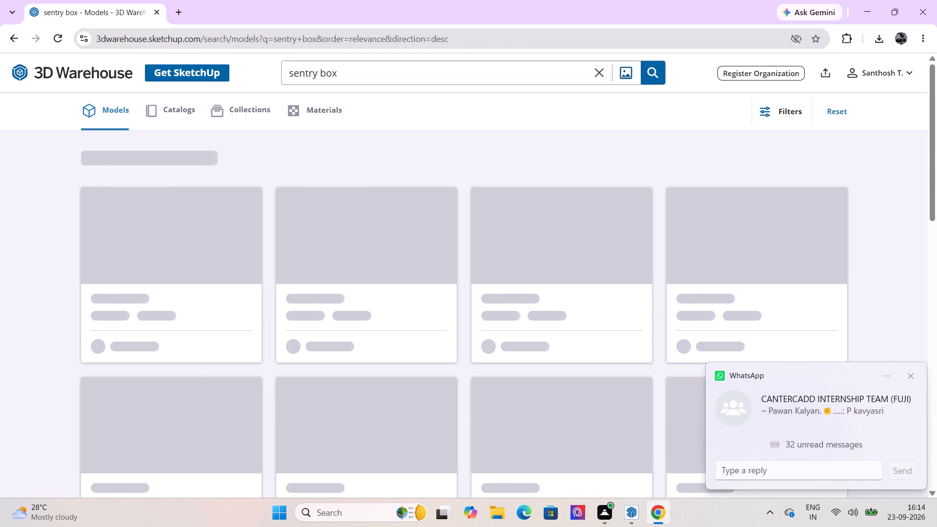
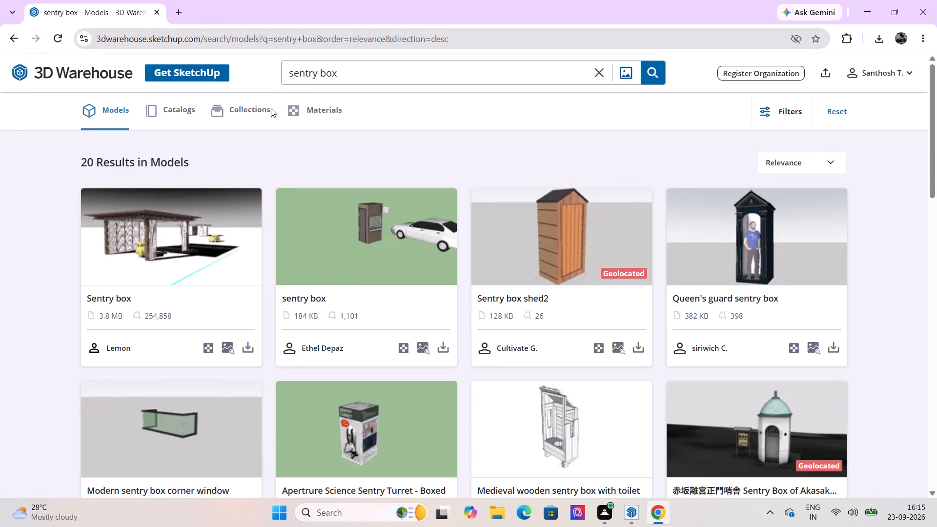
Look over the sentry box results and replace that search with a model search for "garitalu".
scroll(500, 263, "down", 2)
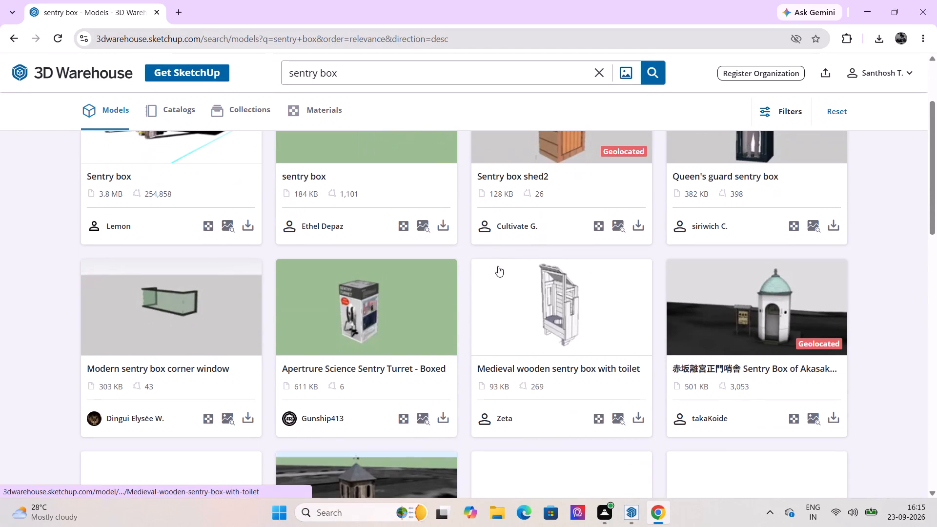
scroll(448, 304, "down", 2)
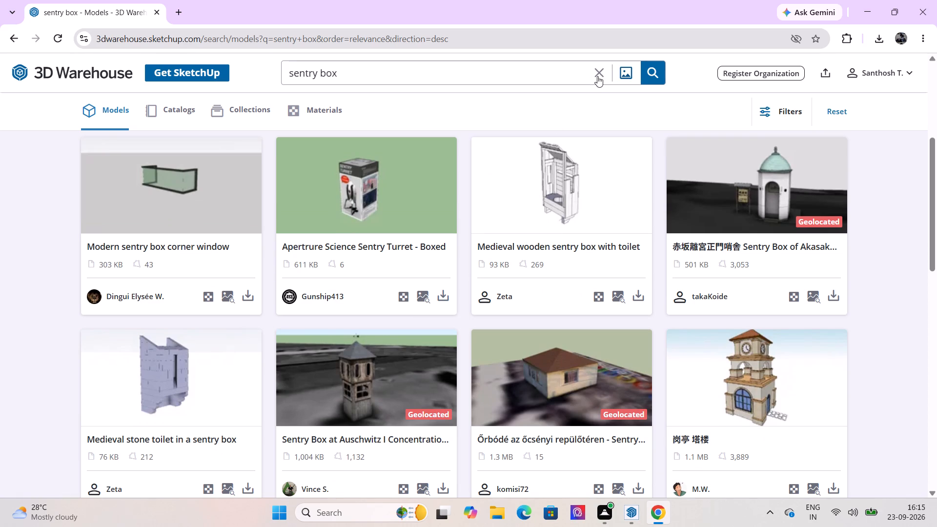
left_click(597, 76)
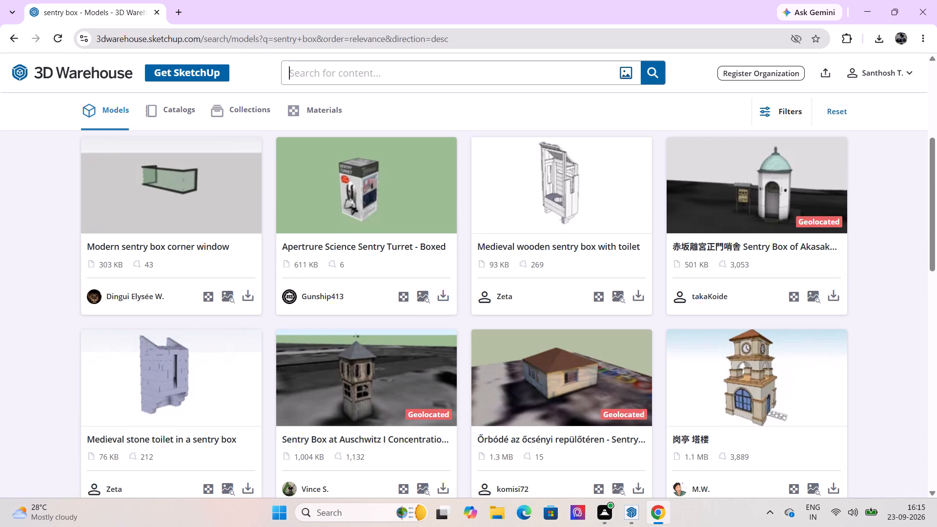
type("garitalu")
key("Return")
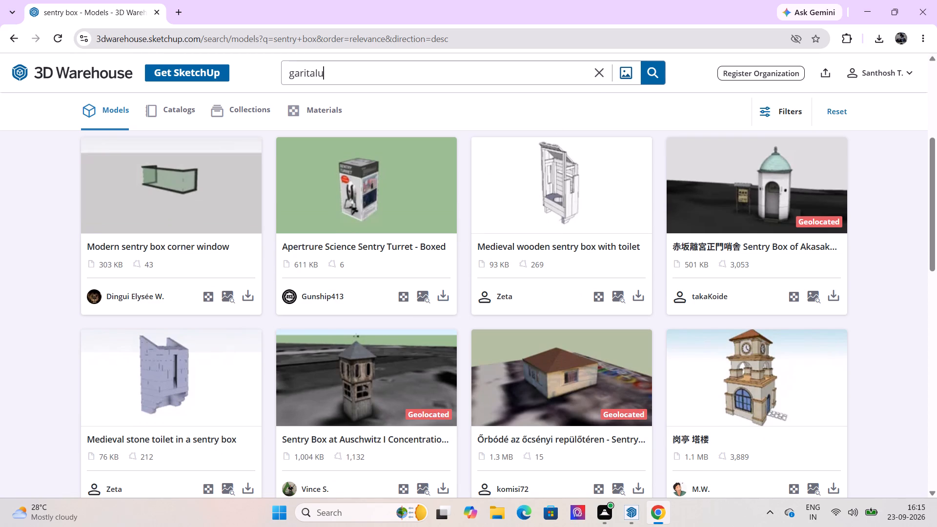
scroll(582, 139, "up", 5)
Search the models for "common household" and browse the results for suitable kitchen items.
left_click(592, 68)
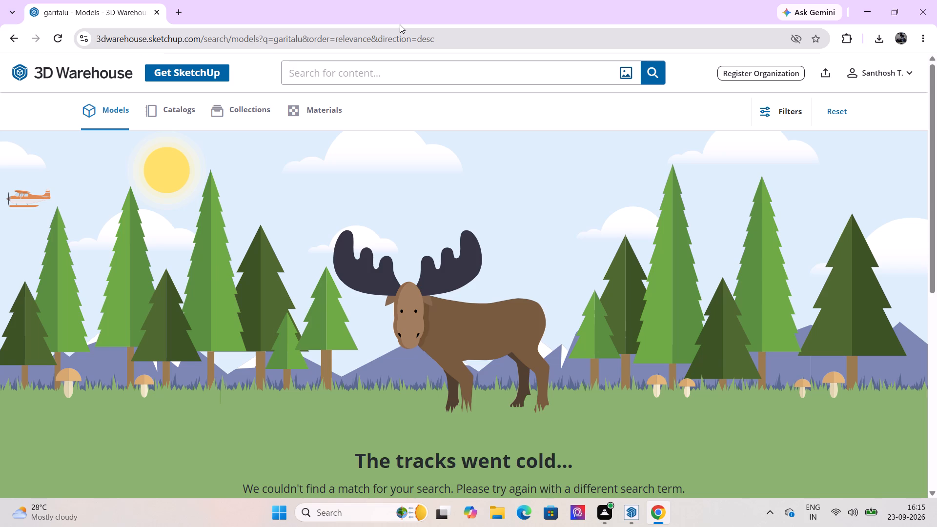
type("common household")
key("Return")
scroll(365, 251, "up", 5)
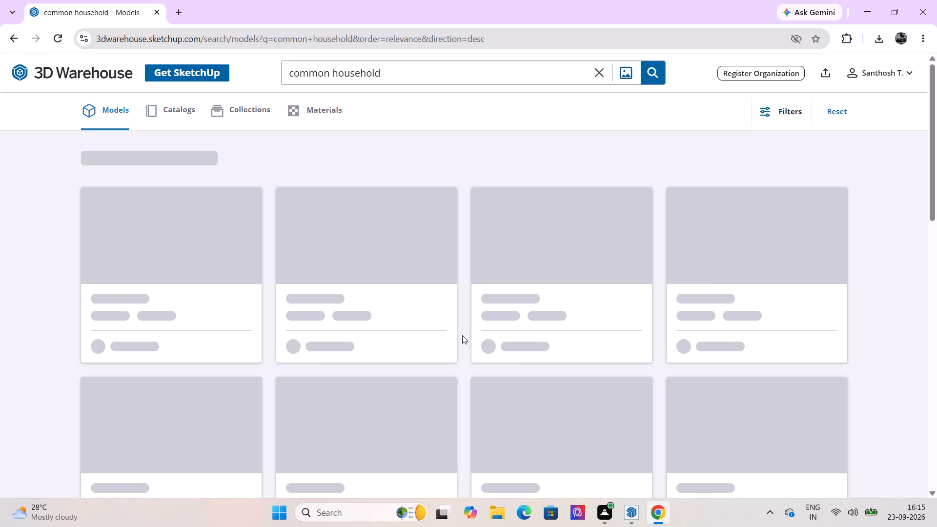
scroll(455, 337, "down", 4)
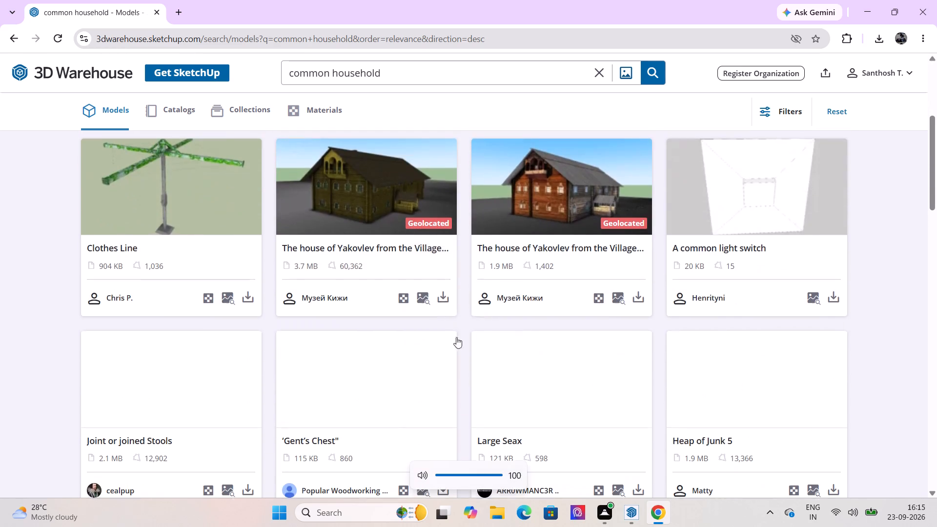
scroll(454, 338, "down", 4)
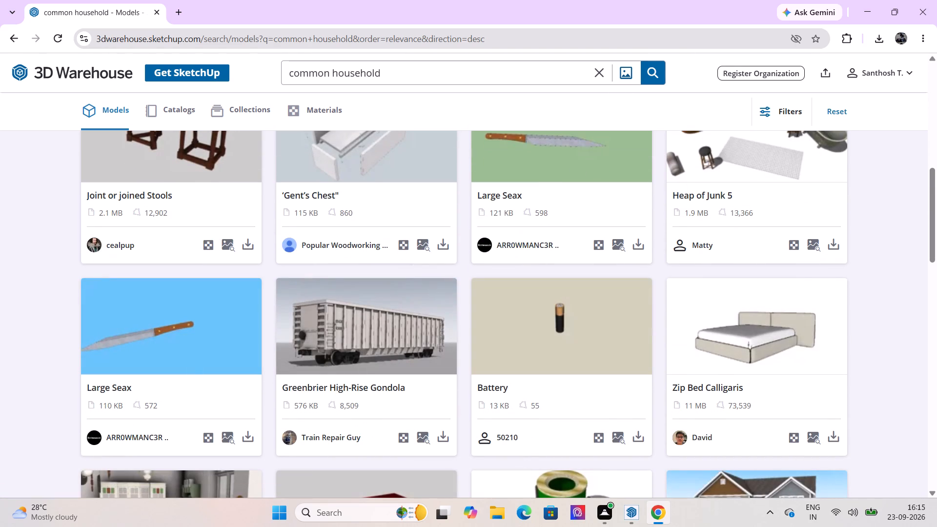
Search the model library for "utensil".
left_click(595, 72)
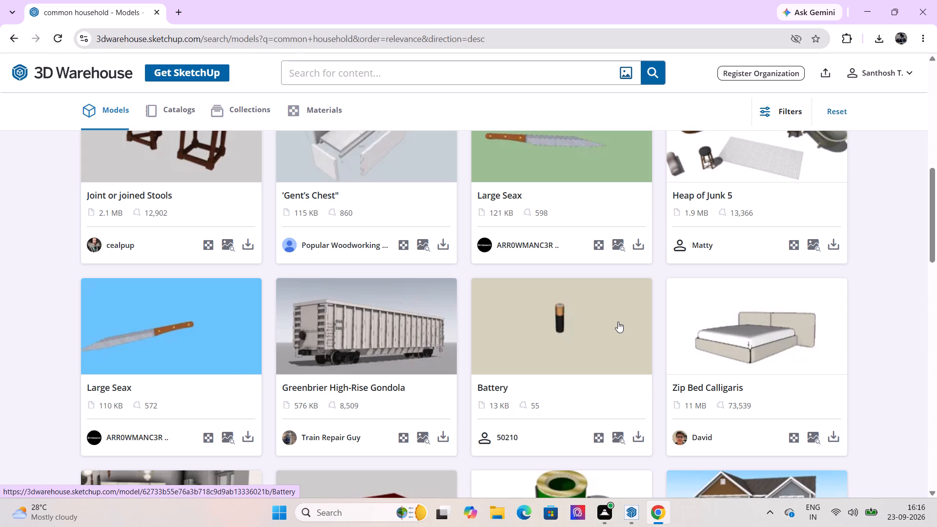
type("uten")
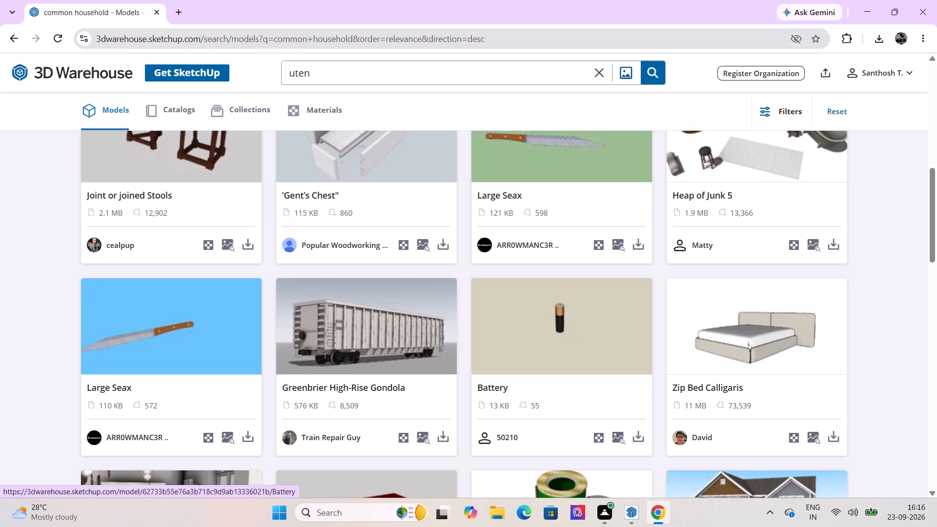
type("sil")
key("Return")
scroll(578, 431, "up", 2)
scroll(439, 449, "up", 5)
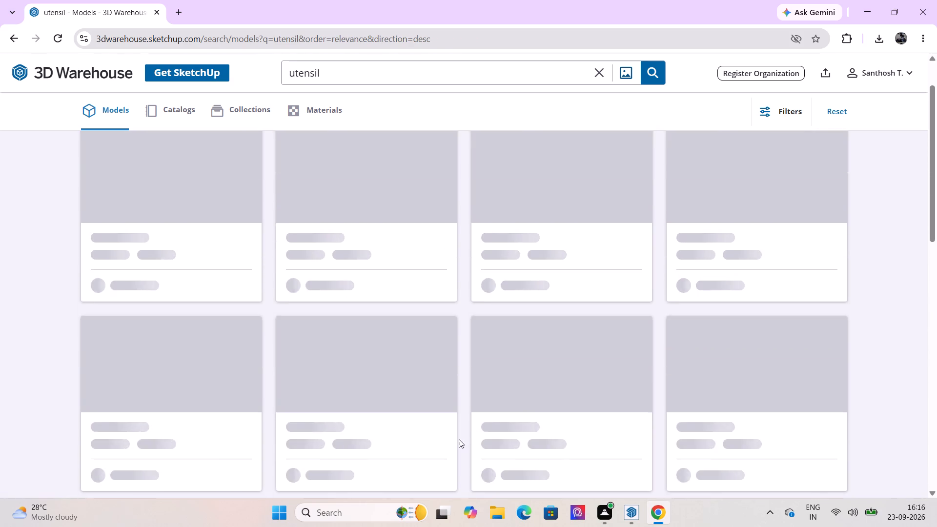
scroll(459, 439, "up", 9)
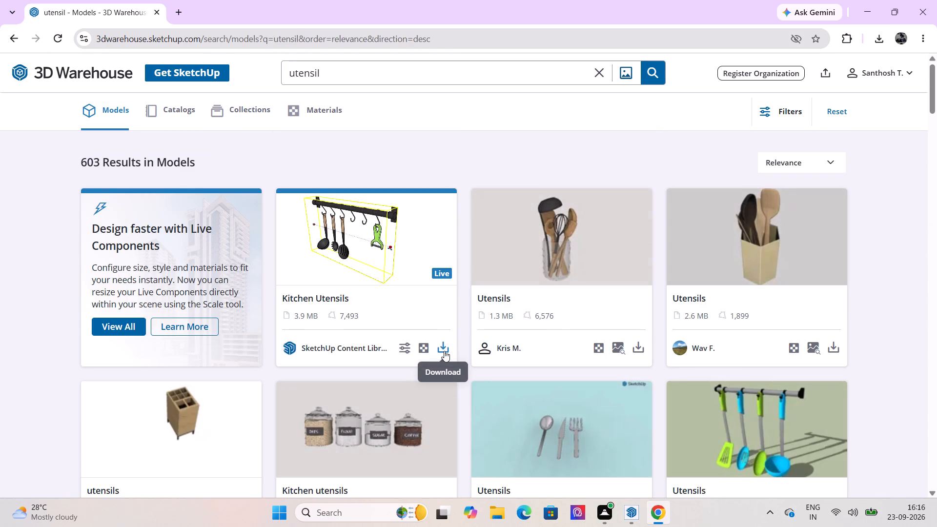
Download the 2 MB Kitchen utensils model with the four labelled storage jars as a SketchUp file.
scroll(511, 322, "down", 3)
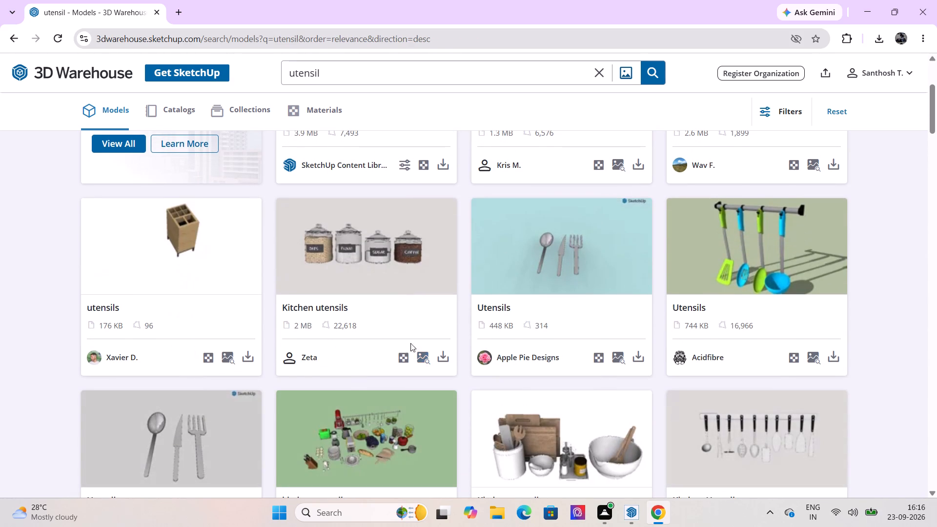
left_click(443, 352)
left_click(473, 381)
Download the 18 MB Cooking utensils model with the wooden cutting boards and potted plants as a SketchUp file.
scroll(346, 309, "down", 3)
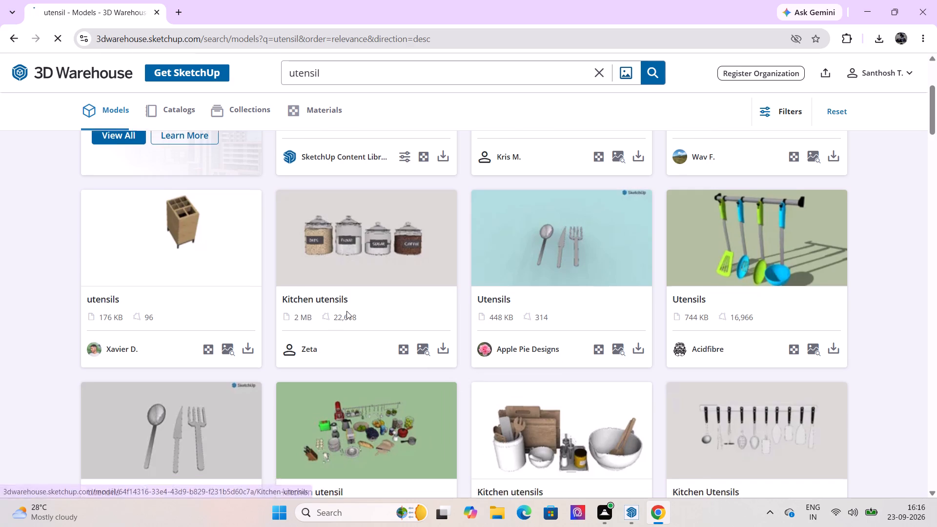
scroll(346, 311, "down", 1)
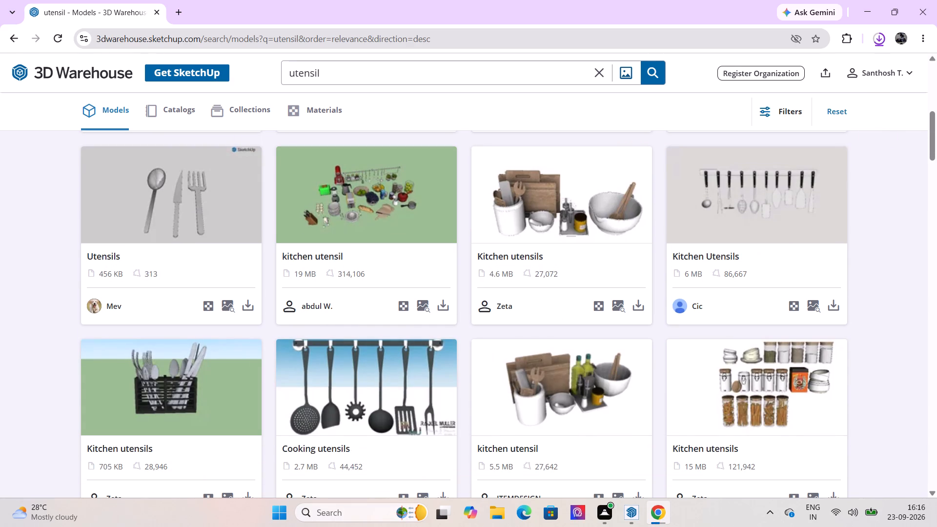
scroll(313, 407, "down", 4)
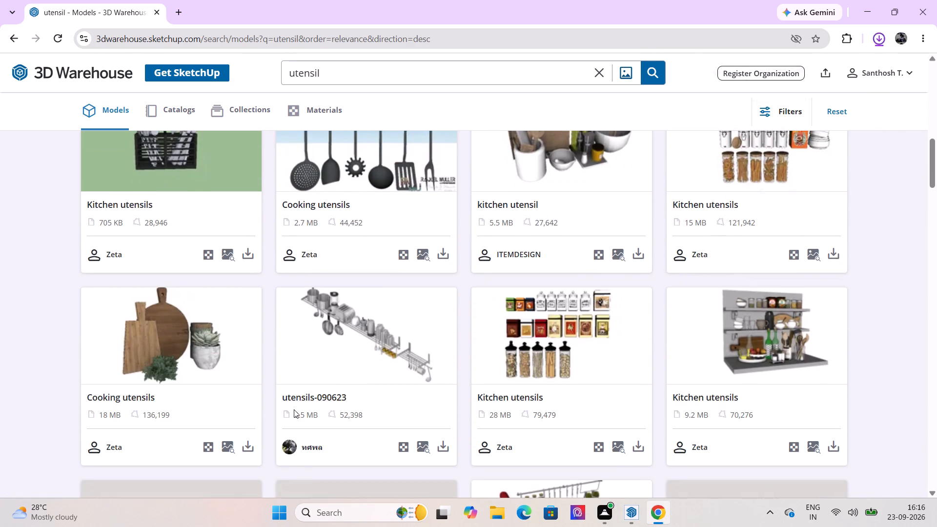
left_click(249, 446)
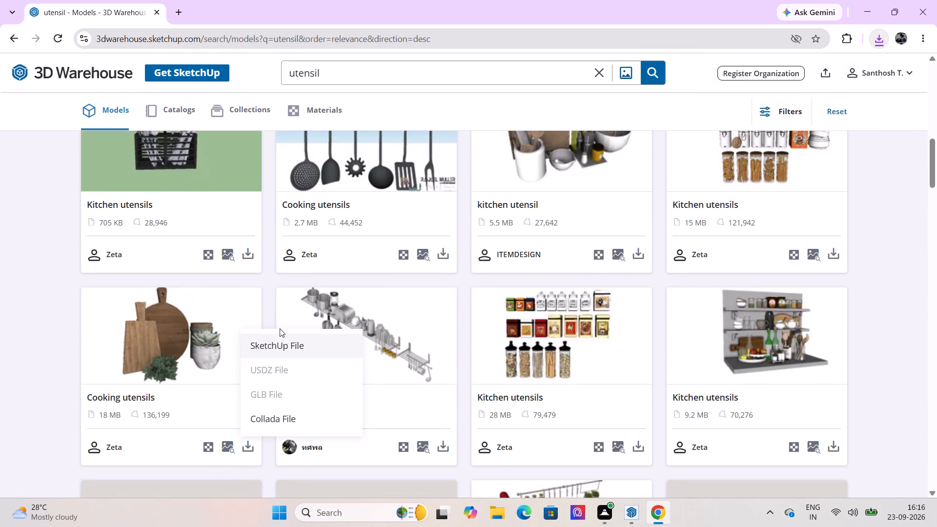
left_click(283, 344)
scroll(278, 369, "down", 4)
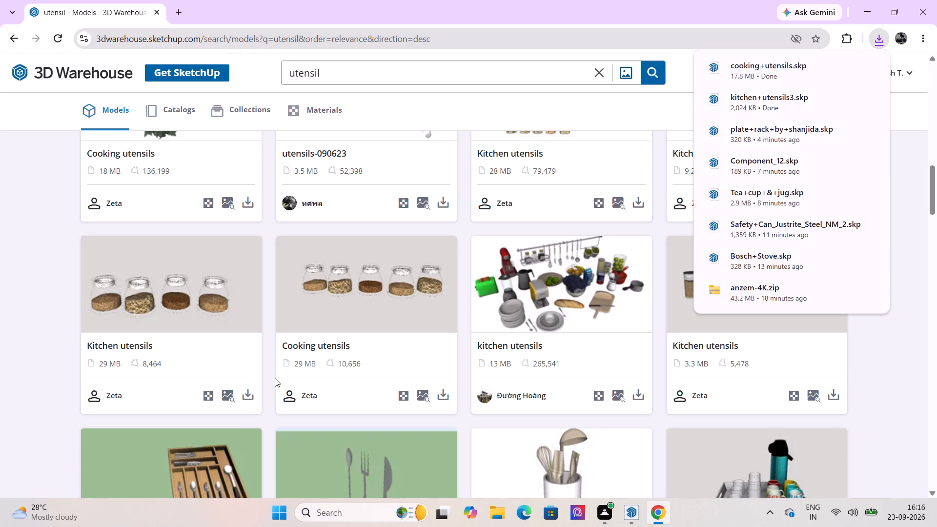
left_click(880, 34)
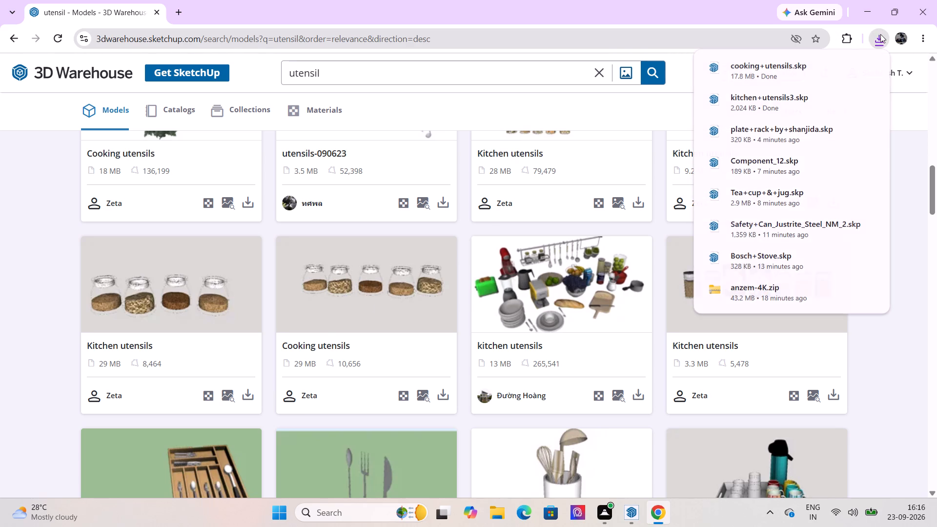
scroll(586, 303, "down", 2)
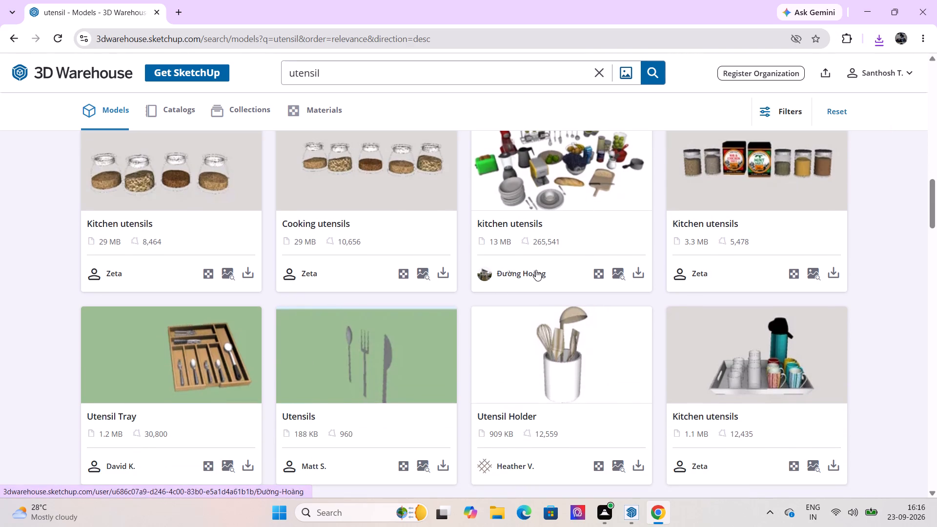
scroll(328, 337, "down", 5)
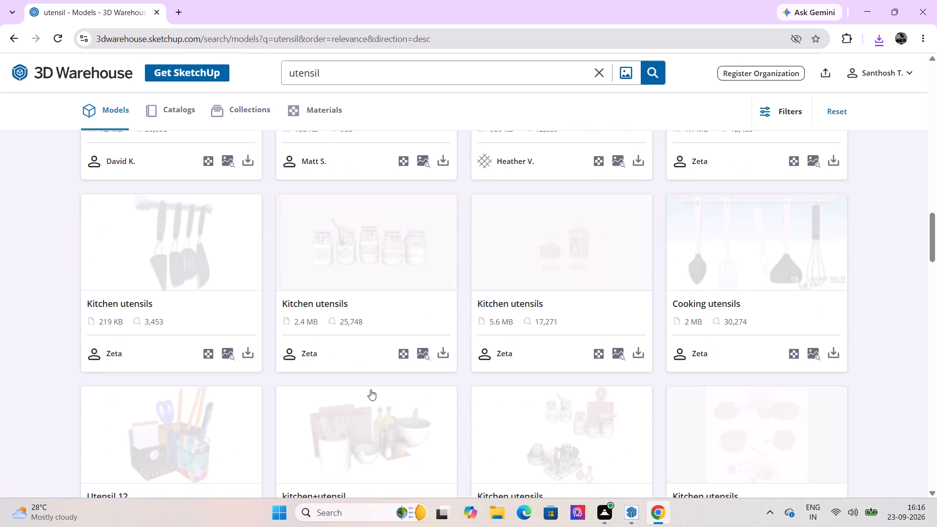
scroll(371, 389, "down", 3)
Switch to SketchUp, import kitchen+utensils3 and place the jars along the backsplash between the plate rack and the corner.
left_click(629, 511)
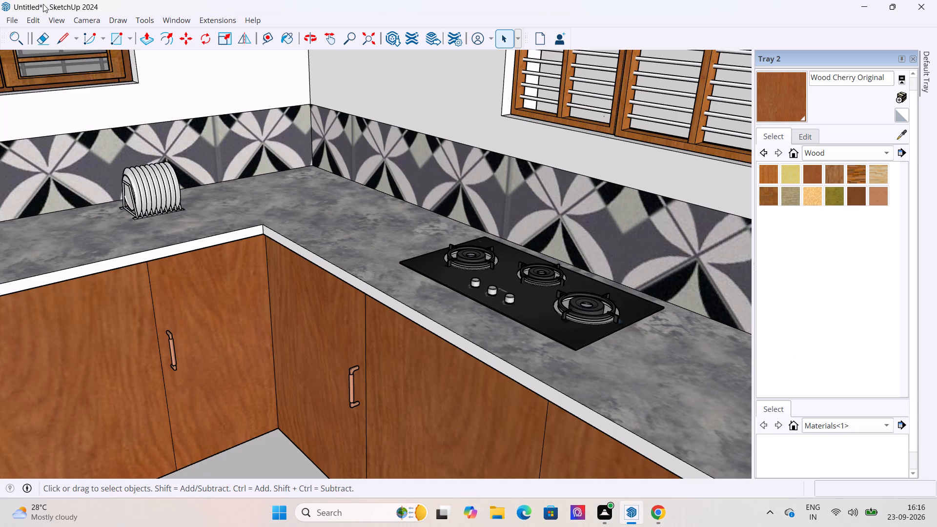
left_click(6, 17)
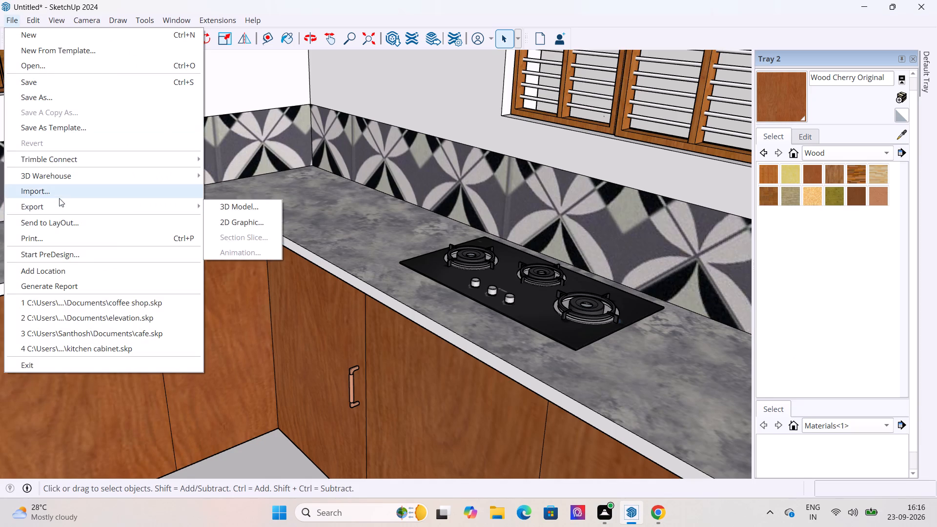
left_click(59, 198)
left_click(160, 148)
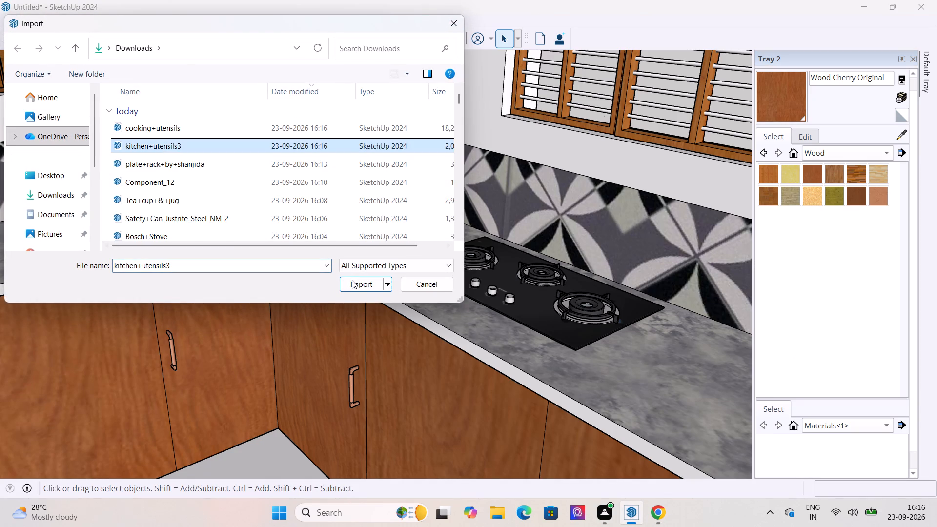
left_click(357, 284)
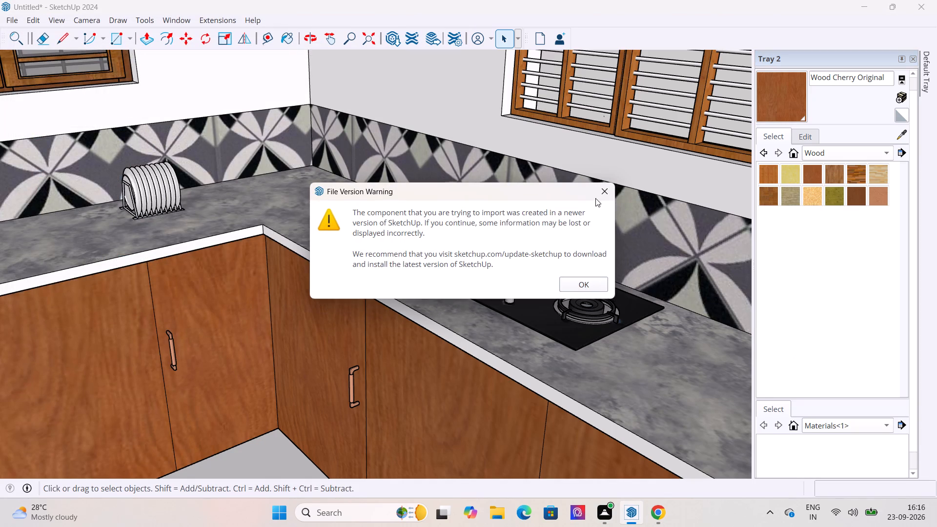
left_click(598, 196)
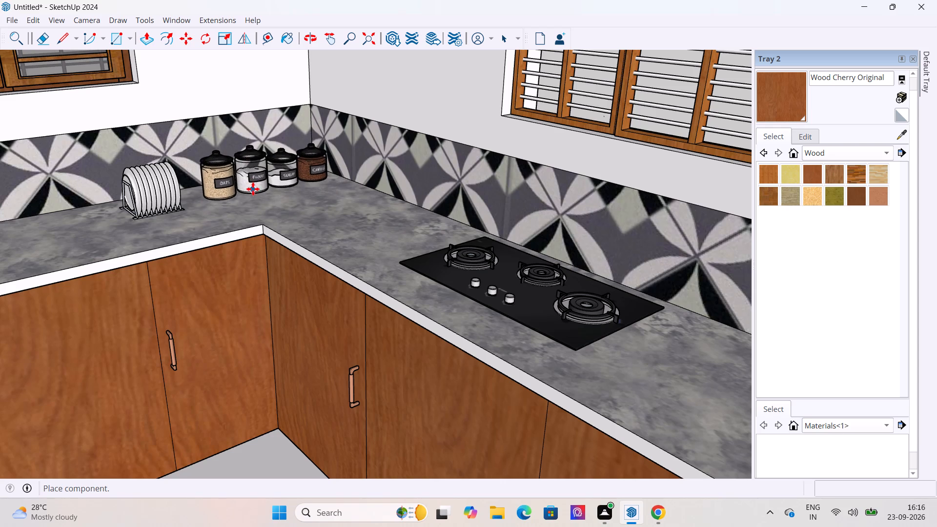
left_click(249, 188)
middle_click_drag(296, 211, 393, 333)
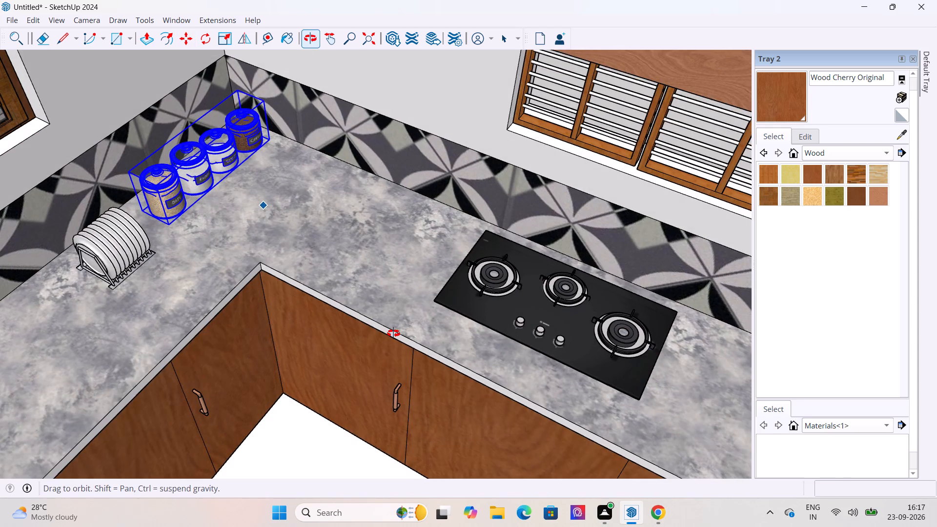
middle_click_drag(393, 333, 394, 333)
left_click(500, 41)
left_click(288, 214)
left_click_drag(288, 197, 390, 245)
Import the cooking+utensils model and place it on the countertop near the corner, between the jars and the stove.
left_click(10, 22)
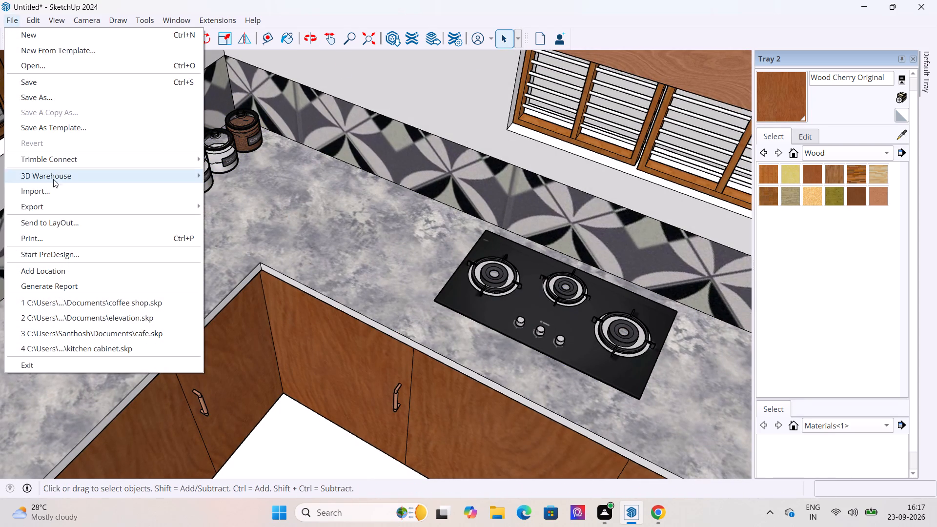
left_click(55, 190)
left_click(180, 125)
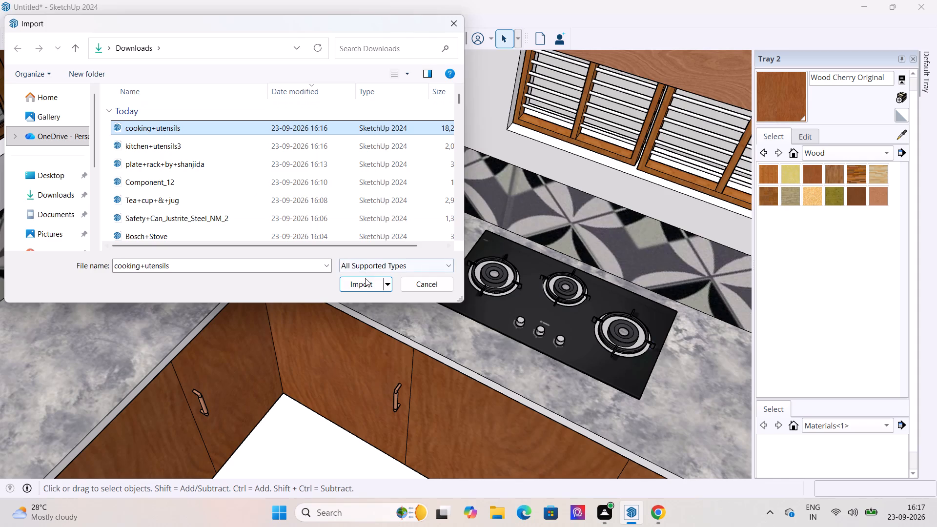
left_click(364, 282)
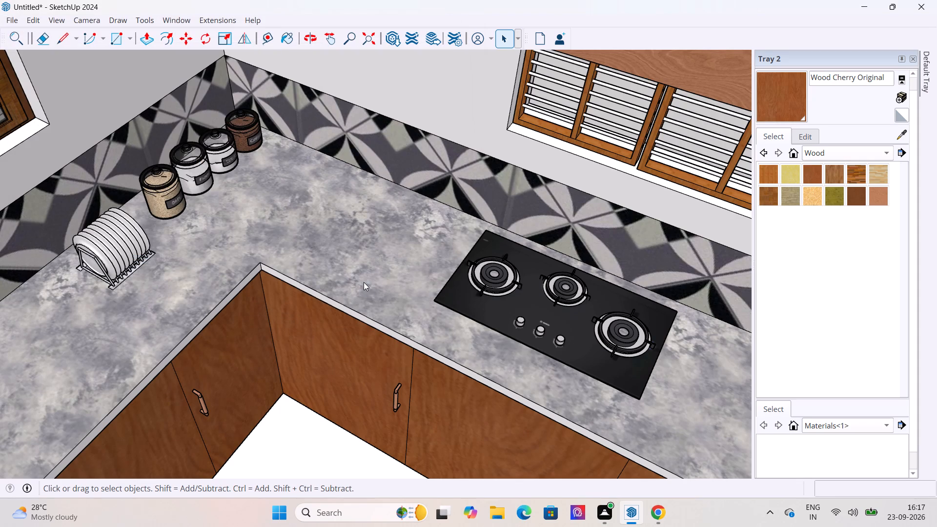
middle_click_drag(364, 282, 324, 216)
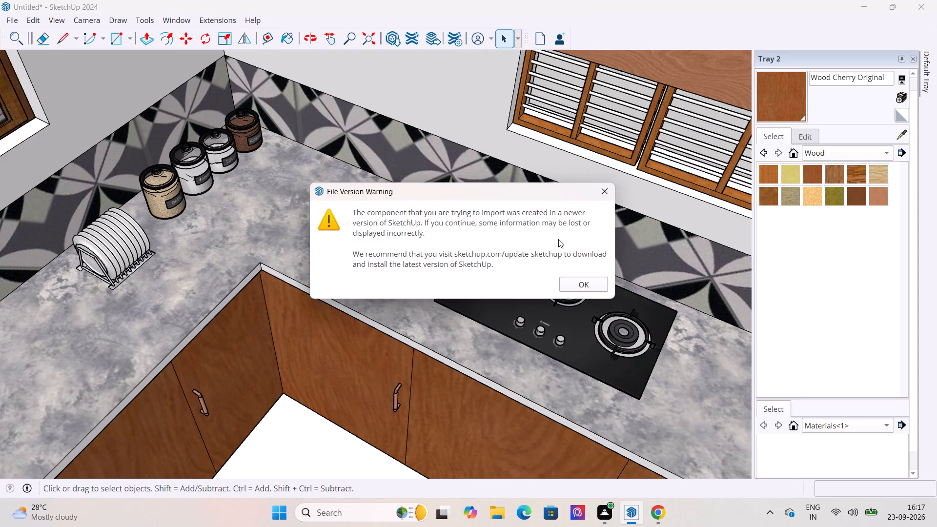
left_click(563, 281)
middle_click_drag(362, 271, 277, 190)
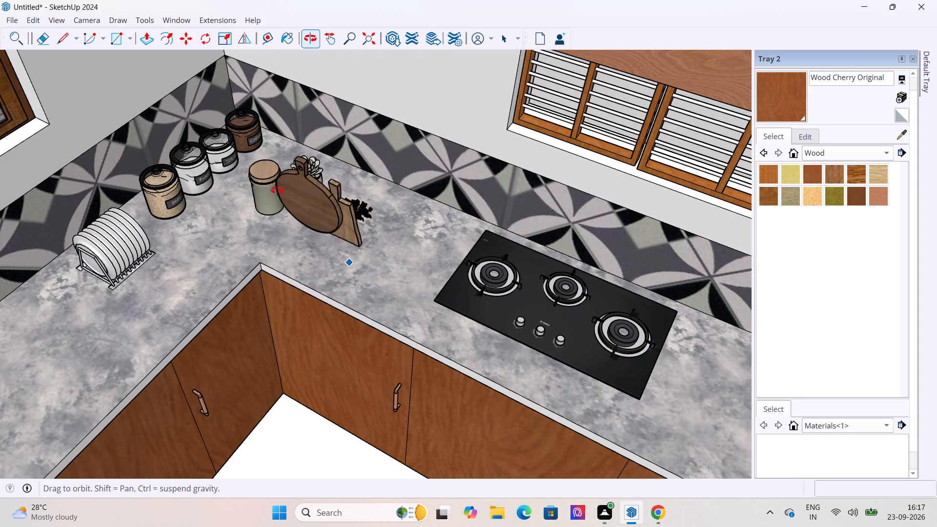
middle_click_drag(277, 190, 270, 183)
scroll(291, 202, "up", 4)
scroll(386, 291, "down", 4)
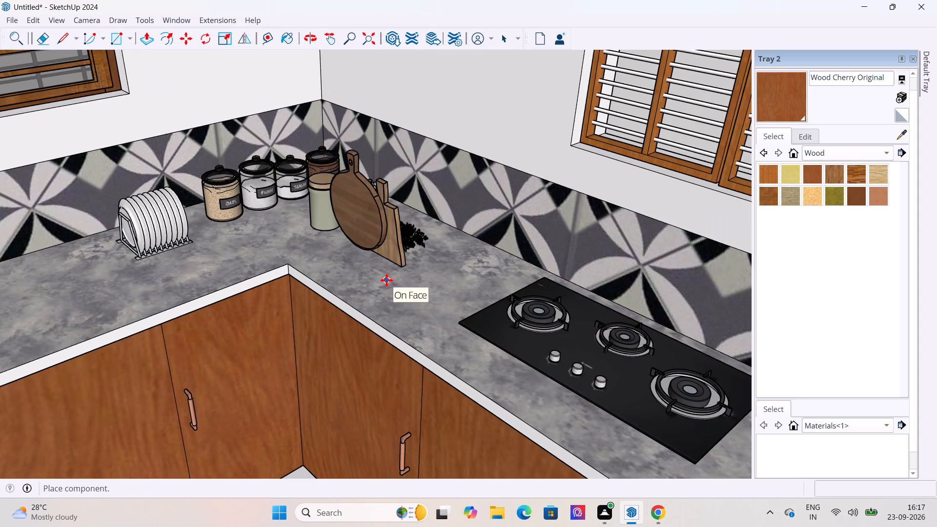
left_click(387, 280)
Rotate the cutting board set 90 degrees on the countertop and clear the selection.
left_click(202, 39)
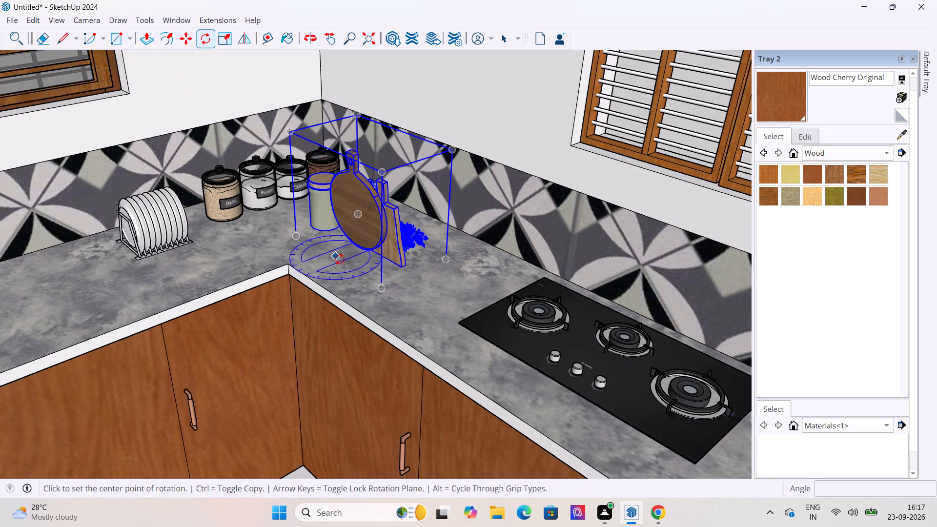
left_click(406, 293)
left_click(449, 323)
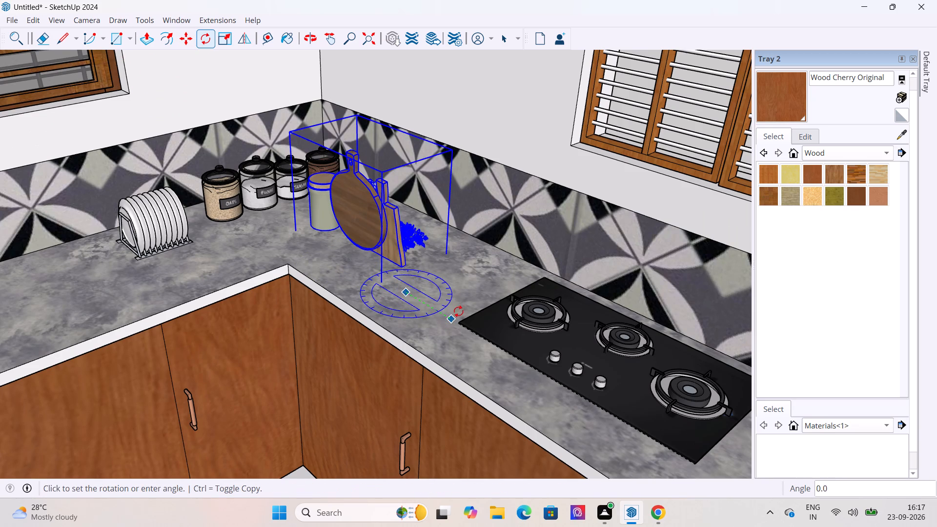
left_click(370, 312)
left_click(501, 40)
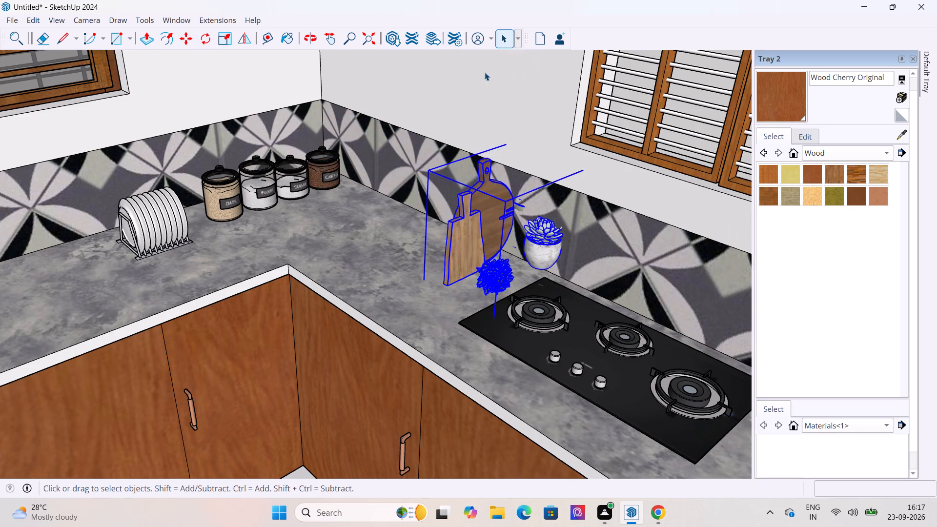
left_click(365, 206)
left_click_drag(337, 205, 366, 222)
Move the plate rack about 10.5 inches along the backsplash, away from the storage jars toward the sink.
left_click(306, 166)
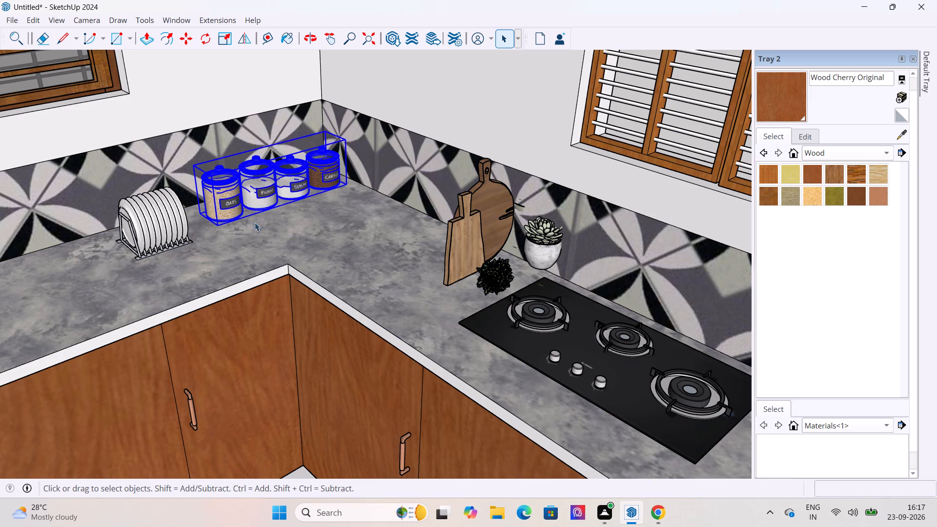
left_click(163, 223)
left_click(185, 38)
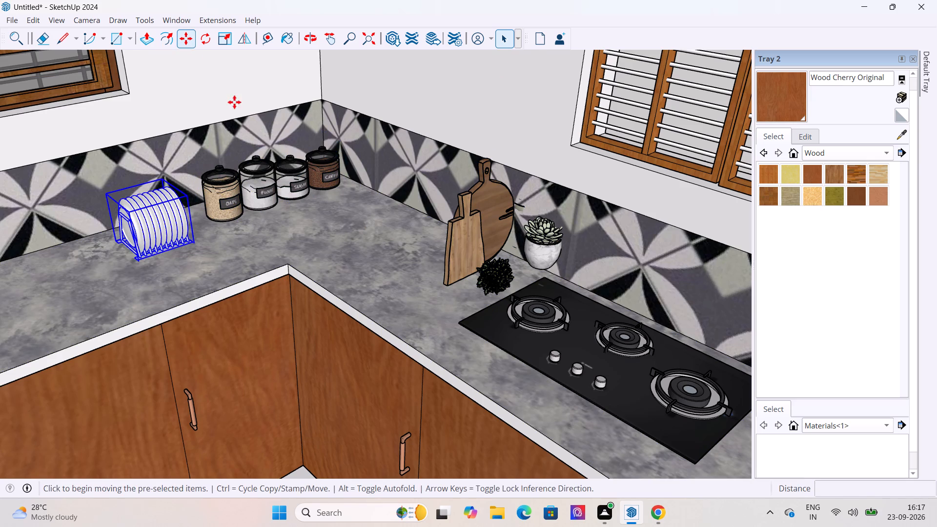
scroll(343, 209, "down", 6)
left_click_drag(219, 221, 174, 234)
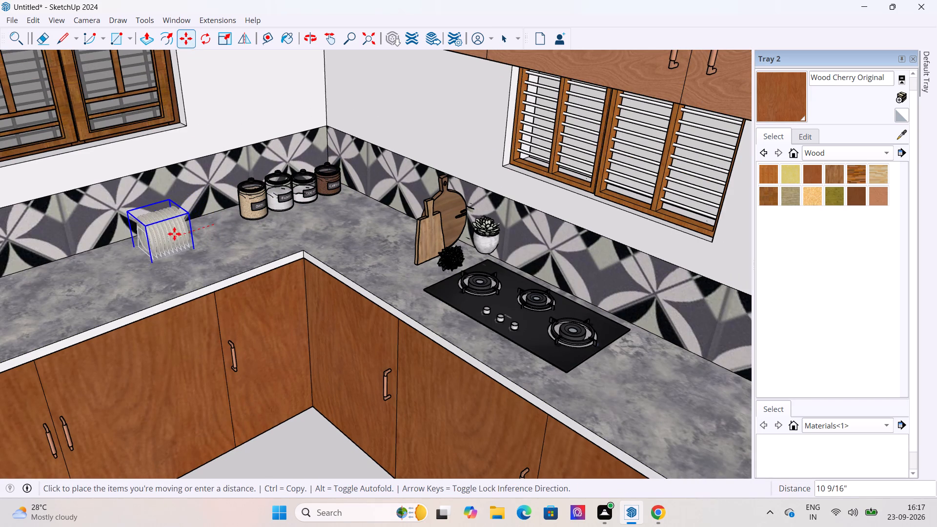
left_click(505, 44)
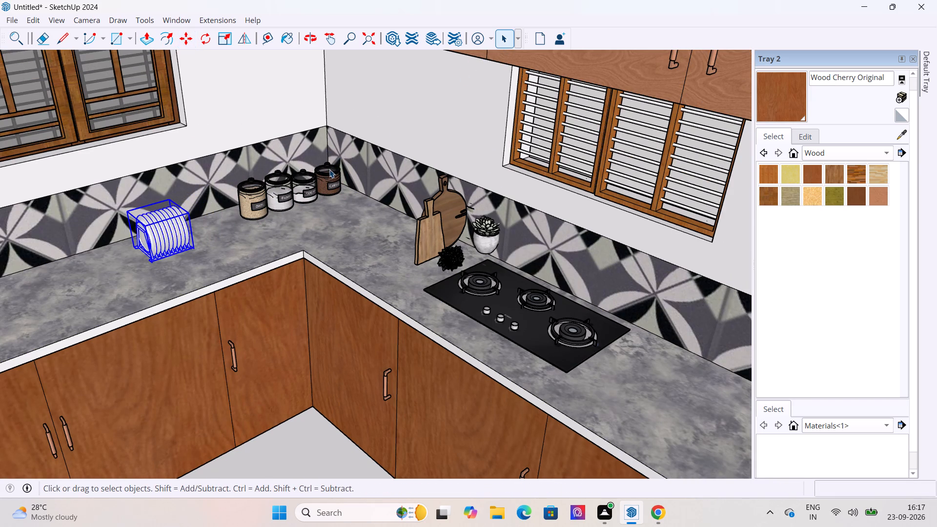
scroll(329, 169, "up", 4)
left_click(307, 250)
left_click_drag(306, 248, 350, 274)
Move the four labelled storage jars along the backsplash toward the plate rack, freeing space at the corner.
left_click(285, 193)
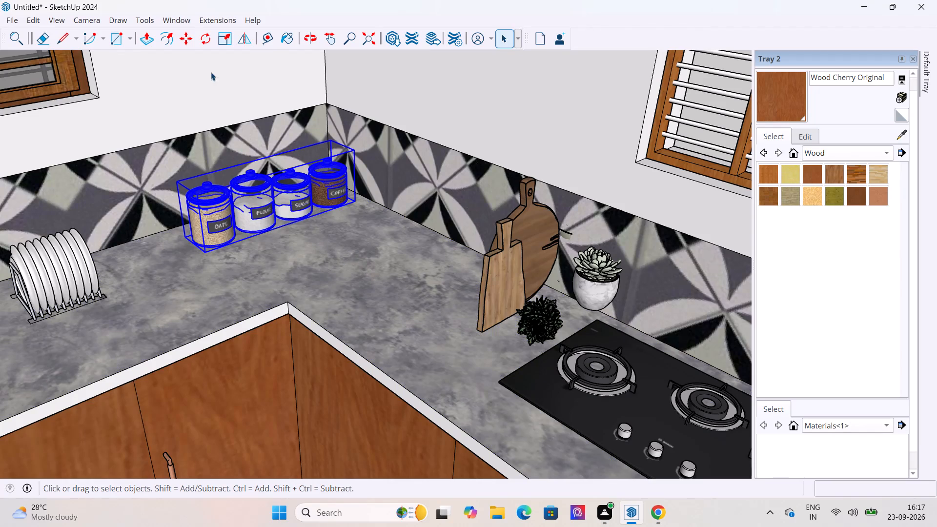
left_click(188, 35)
left_click_drag(300, 186, 237, 208)
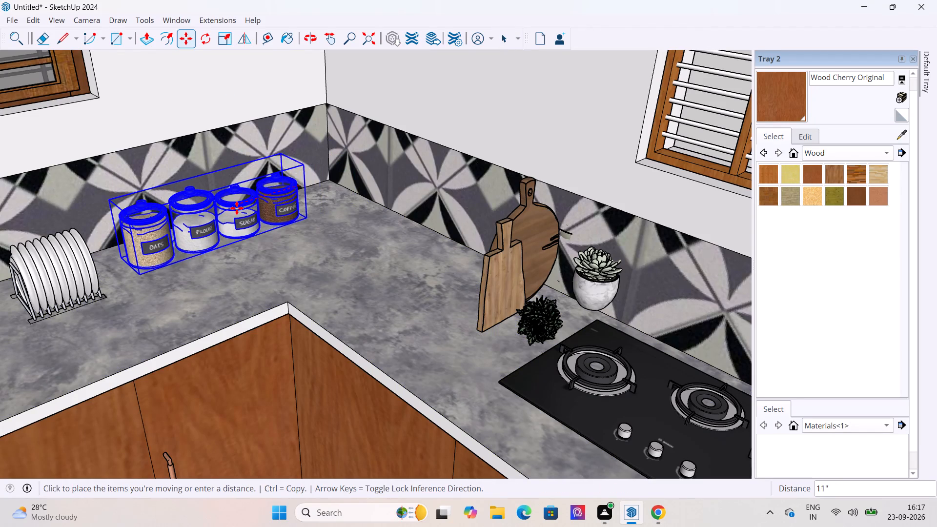
left_click_drag(237, 208, 223, 213)
left_click(506, 43)
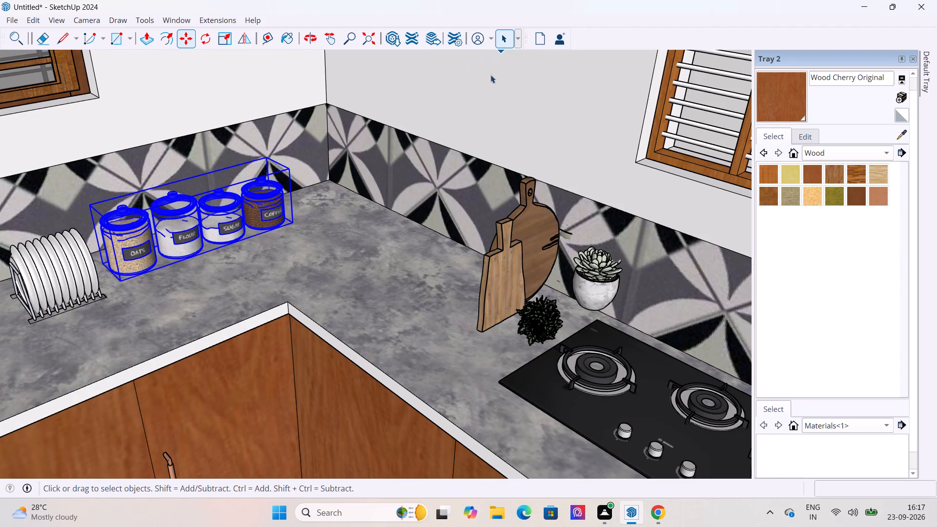
left_click(481, 90)
left_click_drag(466, 100, 500, 118)
Move the cutting board set from beside the stove into the countertop corner next to the coffee jar.
left_click(514, 265)
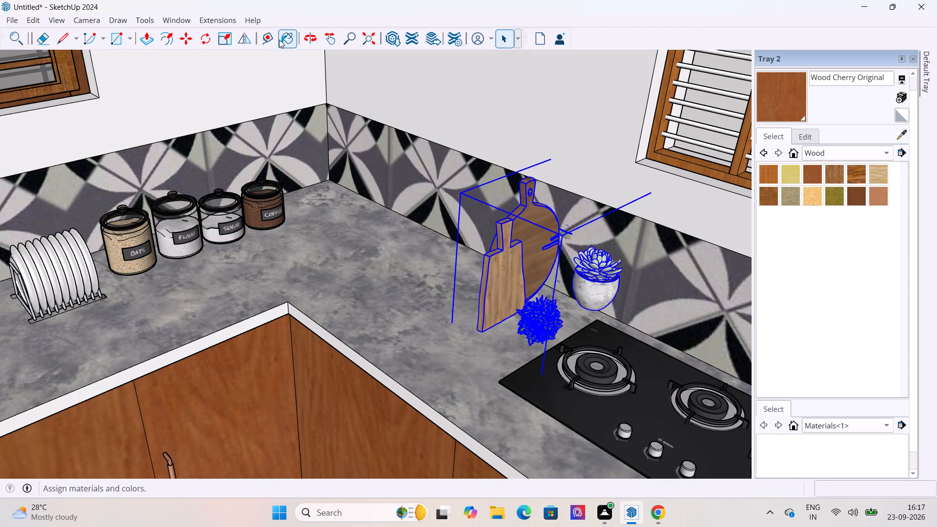
left_click(193, 38)
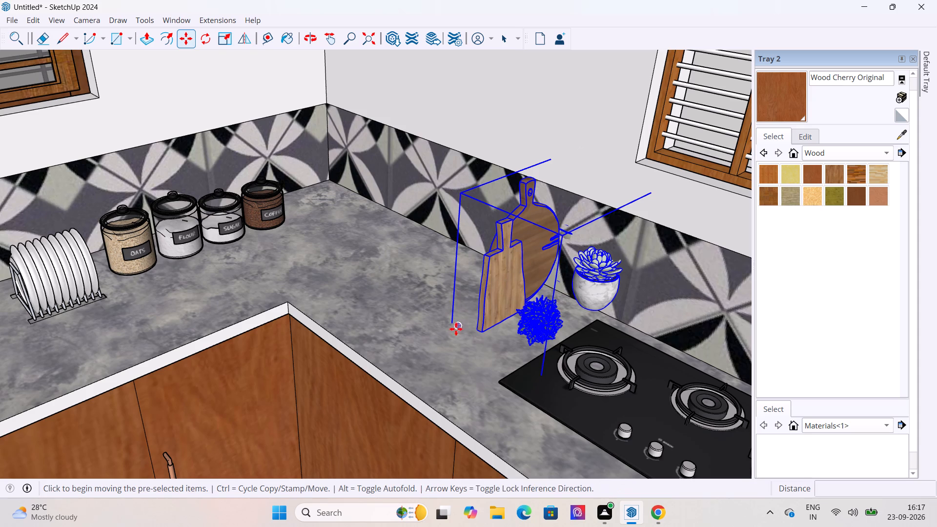
left_click_drag(459, 325, 454, 320)
scroll(291, 204, "up", 5)
middle_click_drag(291, 214, 312, 260)
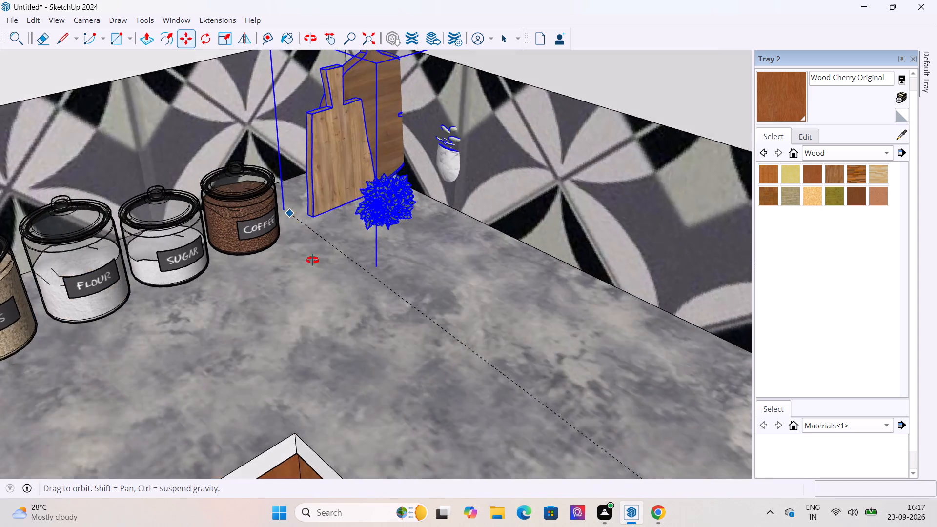
middle_click_drag(312, 260, 444, 340)
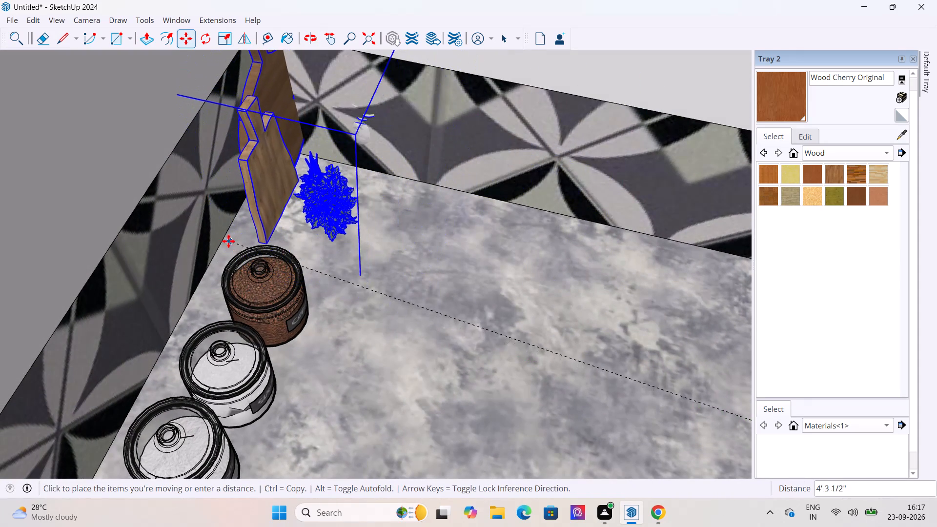
left_click(225, 241)
scroll(402, 298, "down", 3)
middle_click_drag(402, 271, 230, 225)
Rotate the cutting board set a further 90 degrees so the boards line up with the stove-side backsplash.
left_click(203, 34)
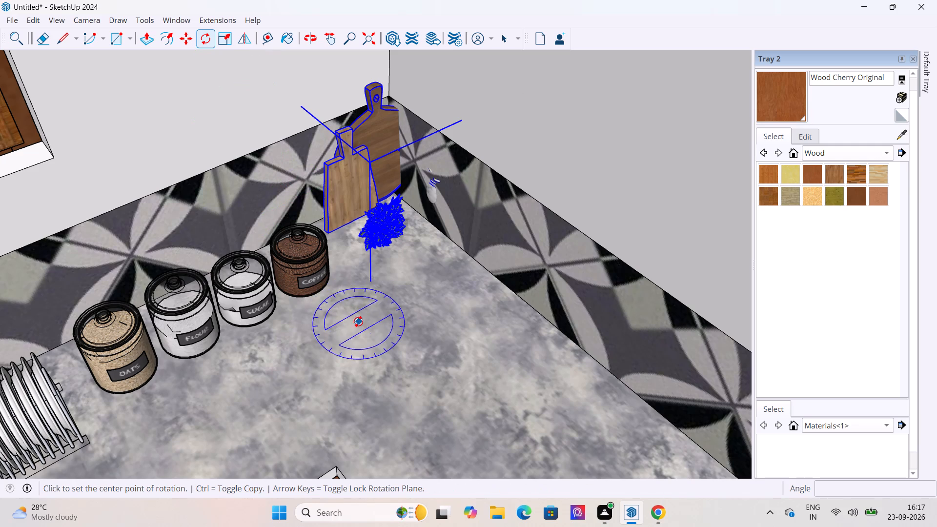
left_click(354, 316)
left_click(425, 390)
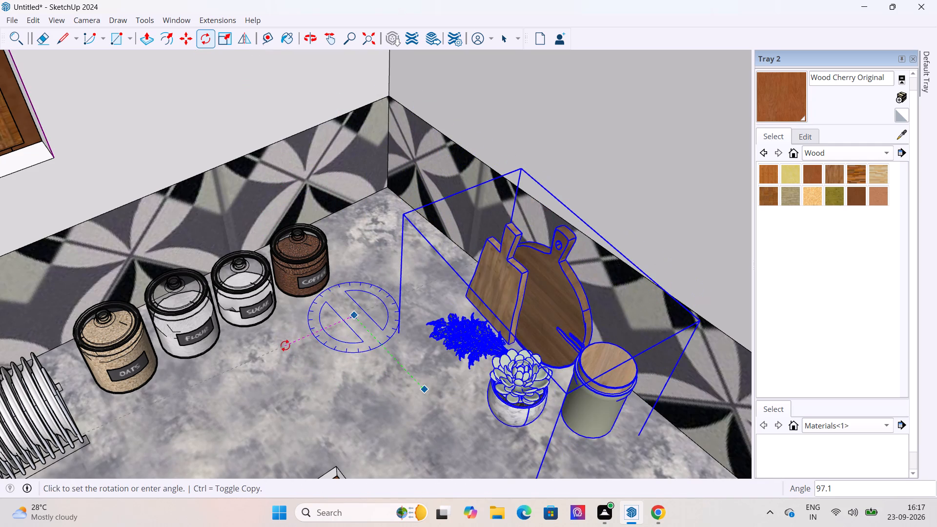
left_click(290, 351)
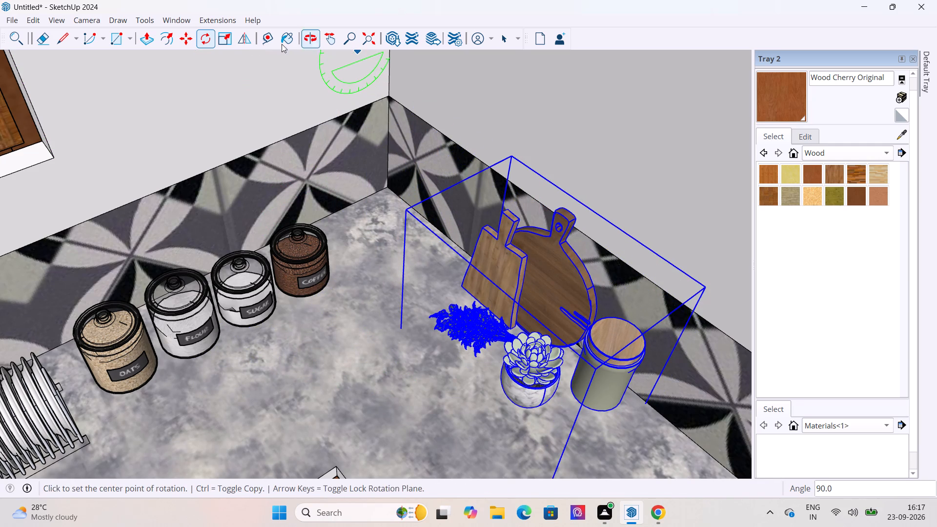
Move the cutting board set toward the corner so it sits against the stove-side backsplash.
left_click(187, 34)
middle_click_drag(633, 385, 522, 335)
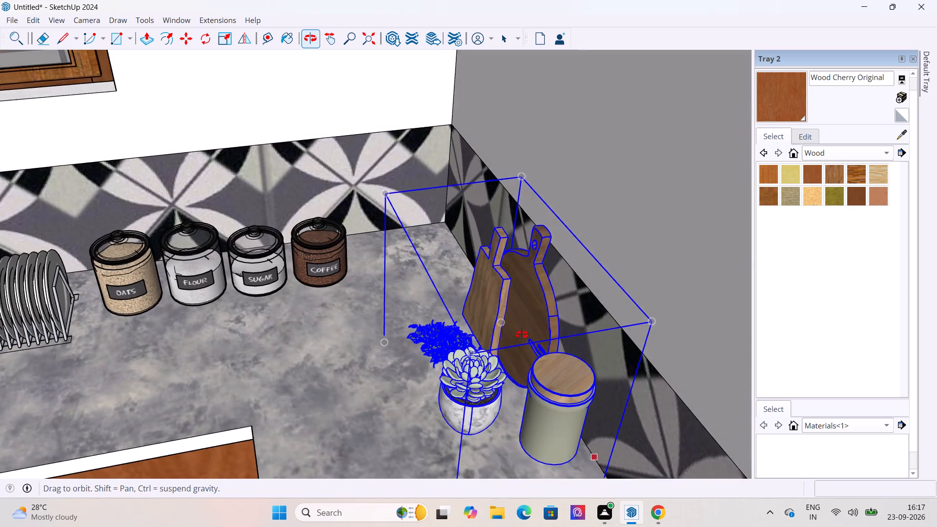
middle_click_drag(522, 335, 570, 318)
left_click_drag(552, 304, 511, 270)
left_click(502, 40)
scroll(454, 310, "down", 6)
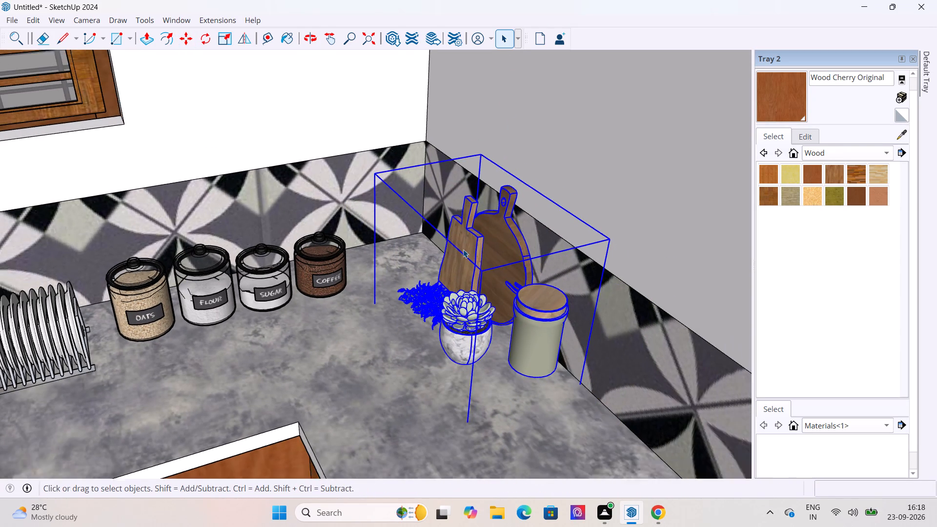
left_click(531, 137)
left_click_drag(552, 141, 596, 167)
Move the plate rack along the backsplash from the storage jars to the countertop area beside the sink's drainboard.
scroll(584, 192, "down", 11)
middle_click_drag(539, 341, 625, 268)
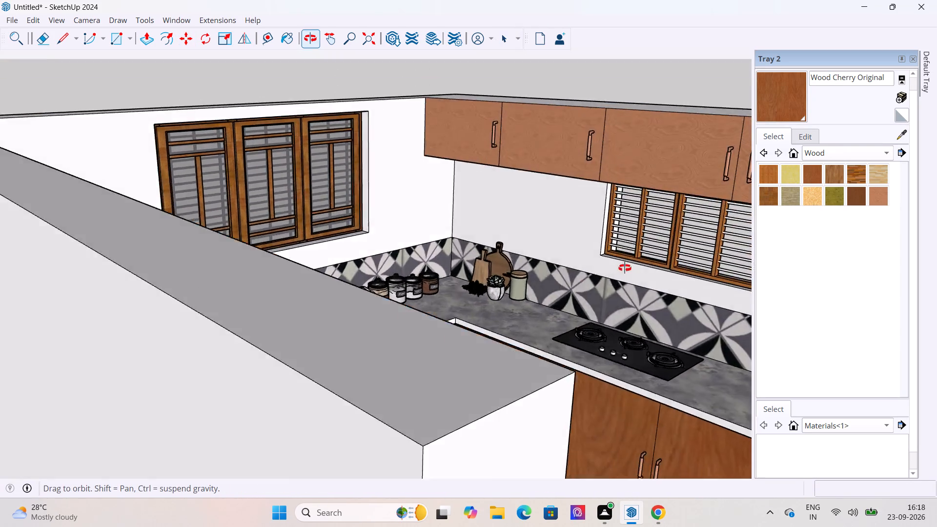
middle_click_drag(625, 268, 508, 264)
scroll(508, 264, "up", 3)
scroll(508, 271, "down", 6)
scroll(515, 334, "up", 6)
scroll(424, 299, "up", 3)
scroll(424, 299, "down", 2)
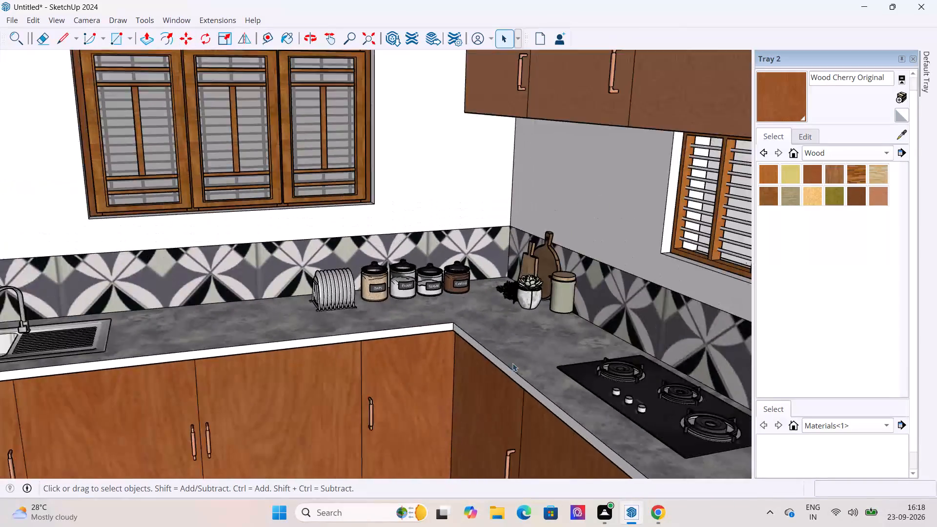
scroll(512, 363, "down", 11)
scroll(388, 358, "up", 11)
left_click(434, 292)
scroll(434, 292, "down", 7)
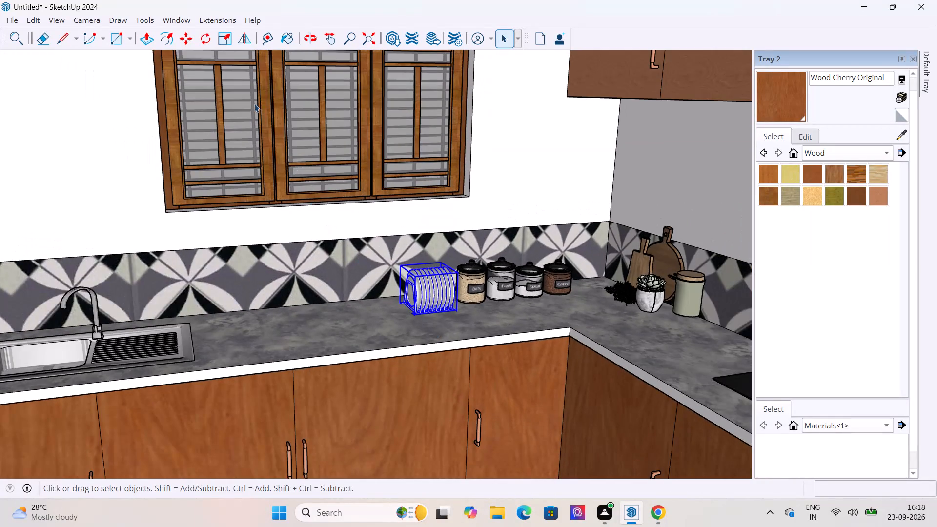
left_click(190, 38)
left_click_drag(438, 292, 265, 330)
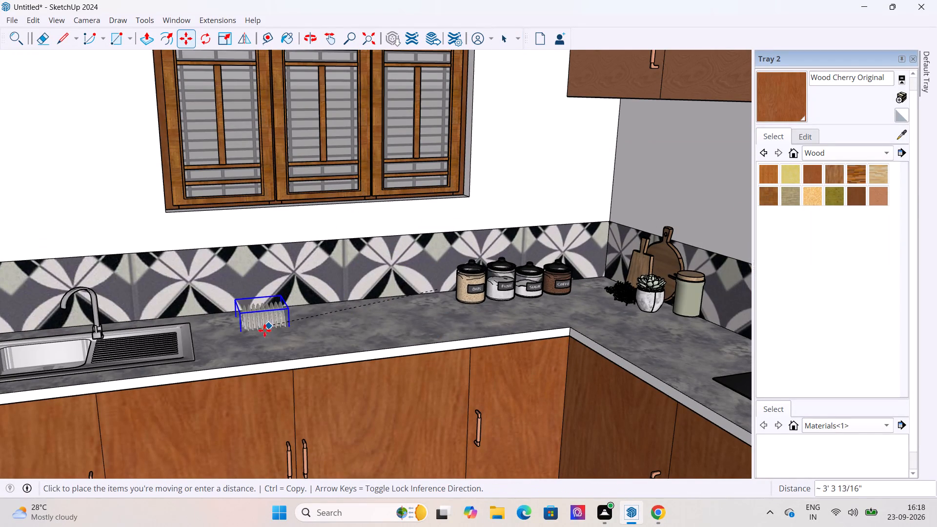
left_click_drag(265, 330, 256, 323)
scroll(232, 353, "up", 4)
left_click(229, 348)
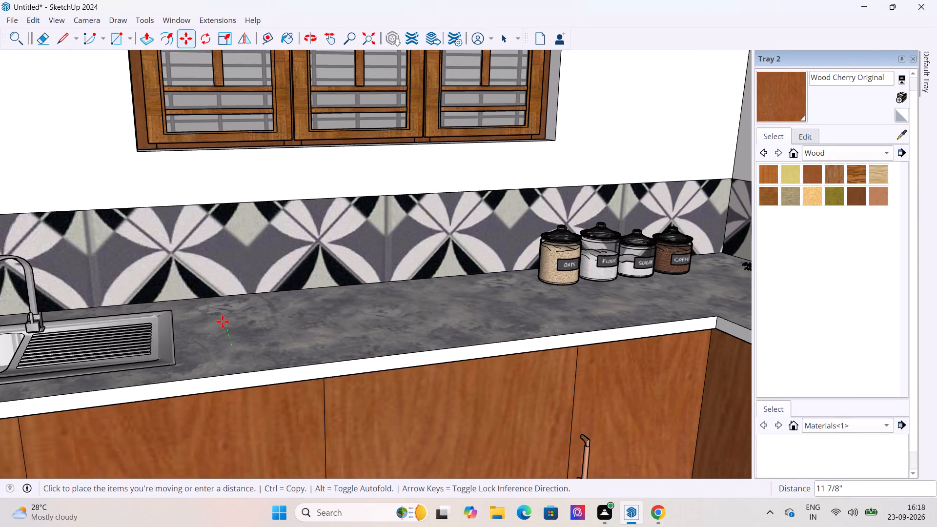
left_click_drag(234, 324, 258, 332)
Fine-tune the plate rack beside the sink, shifting it forward about 4 inches so it stands clear of the backsplash.
middle_click_drag(281, 338, 402, 394)
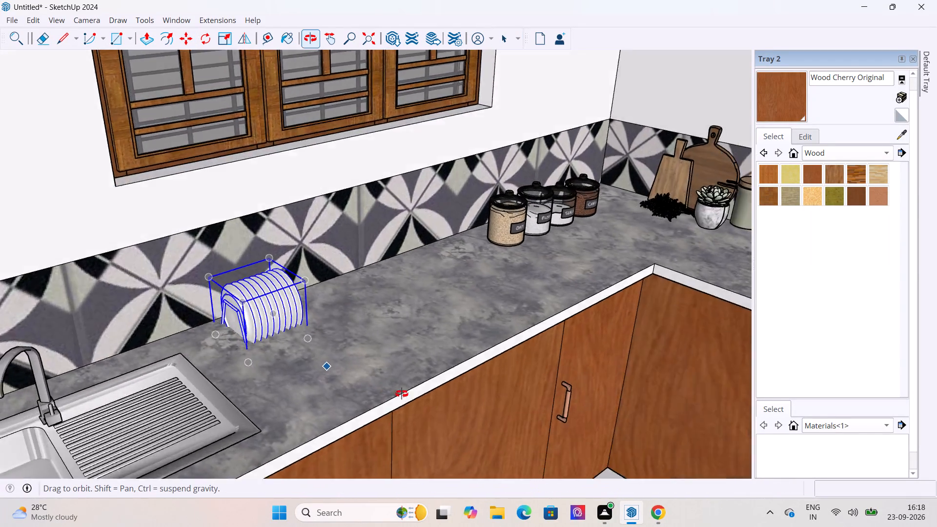
middle_click_drag(402, 394, 404, 375)
scroll(266, 385, "up", 10)
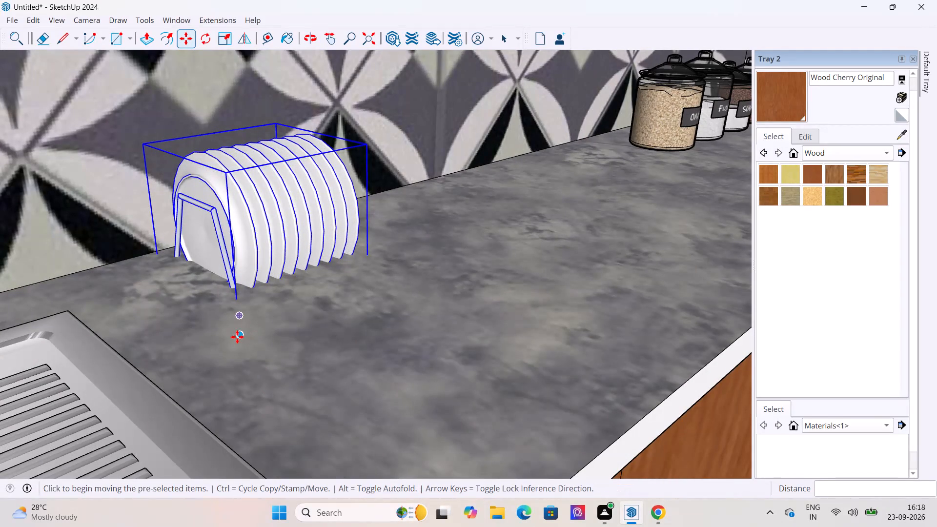
left_click(239, 336)
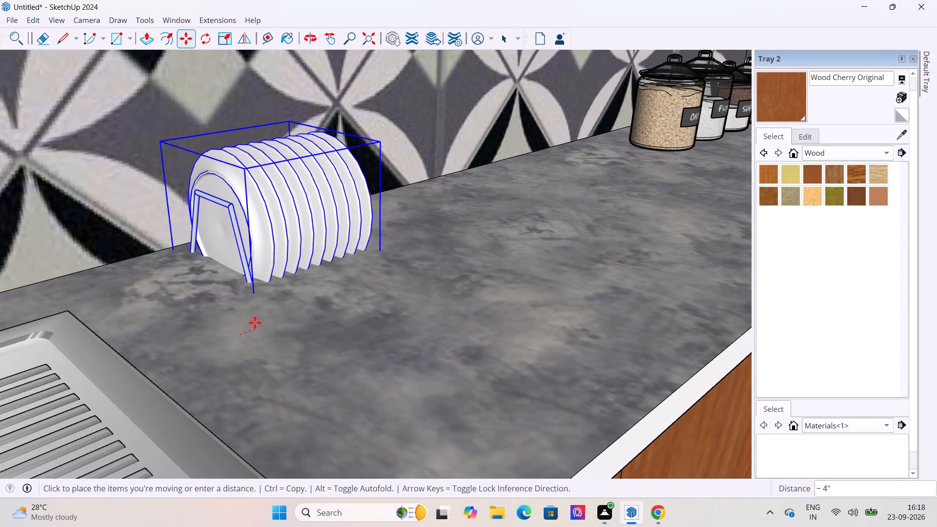
left_click(261, 301)
middle_click_drag(450, 334, 271, 412)
scroll(274, 420, "down", 4)
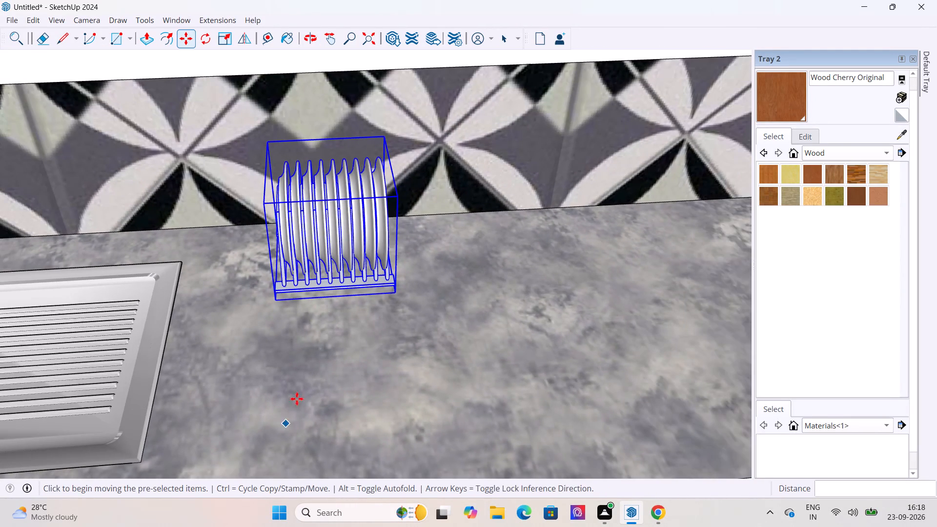
left_click_drag(337, 236, 340, 263)
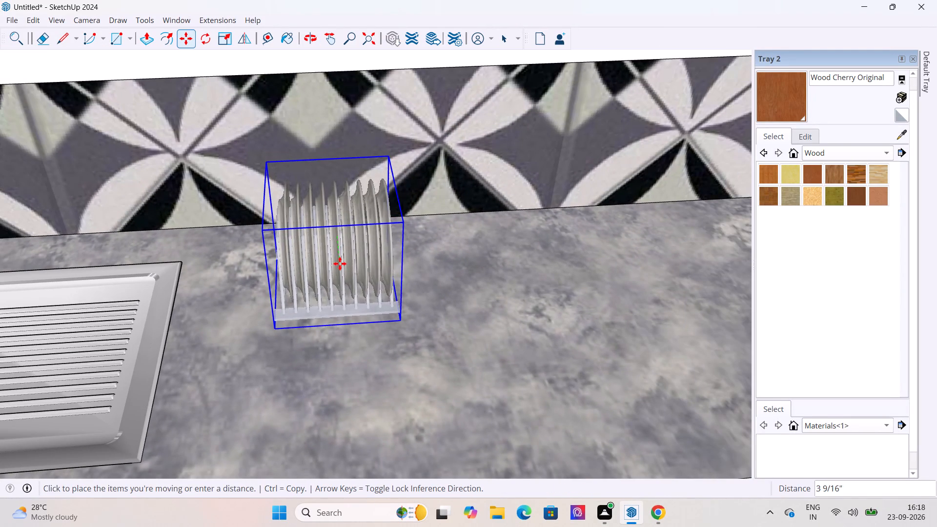
left_click_drag(340, 263, 339, 267)
left_click(503, 44)
left_click(504, 103)
left_click_drag(488, 122, 521, 141)
Examine the arranged countertop items up close and within the whole kitchen.
scroll(507, 268, "down", 18)
middle_click_drag(564, 404, 548, 291)
scroll(427, 346, "down", 7)
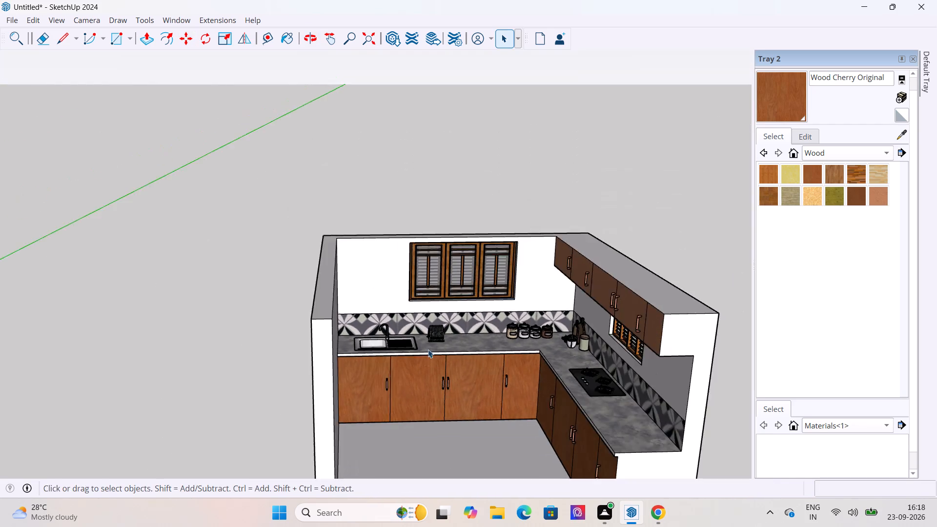
middle_click_drag(518, 377, 573, 370)
scroll(583, 391, "up", 20)
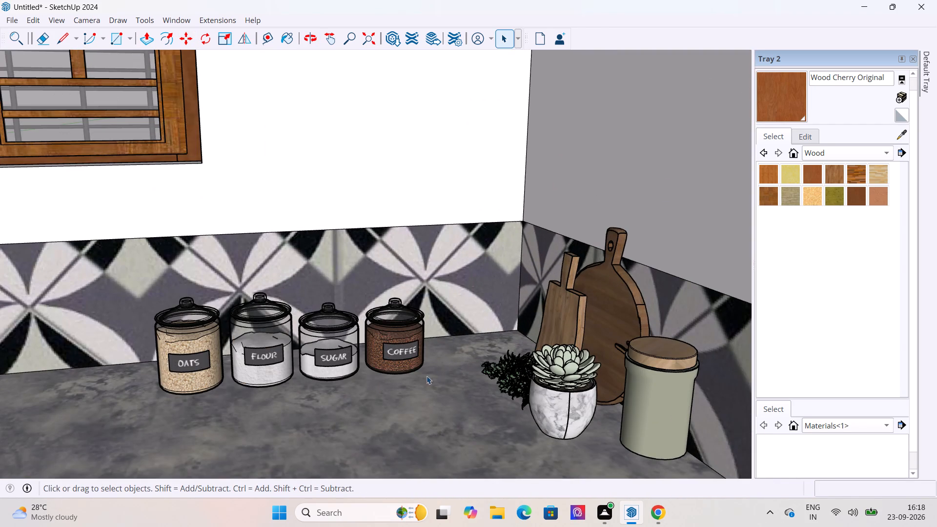
scroll(293, 358, "down", 12)
scroll(377, 372, "down", 6)
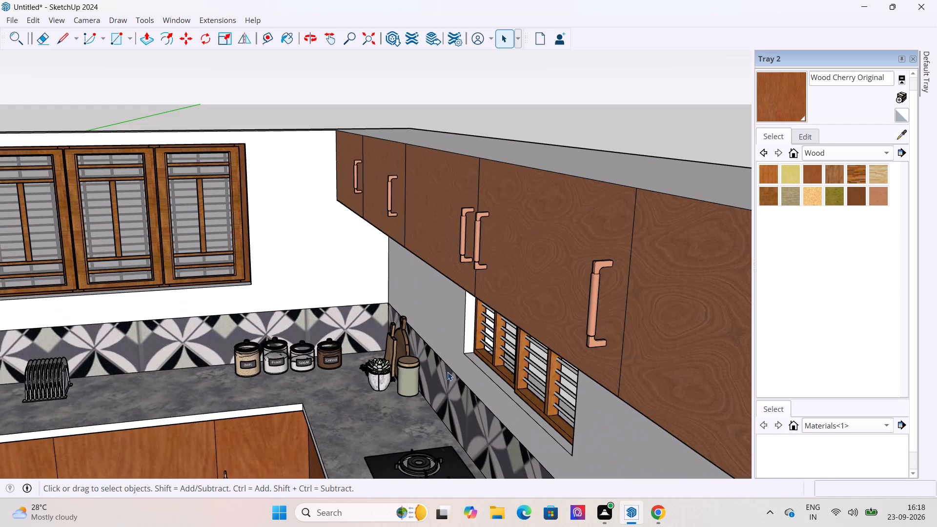
scroll(463, 359, "down", 6)
scroll(404, 327, "down", 4)
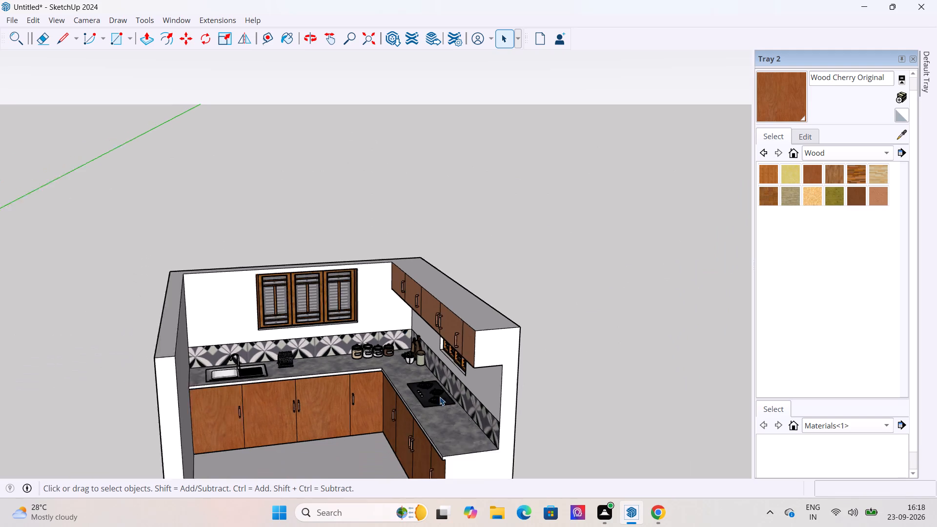
middle_click_drag(469, 426, 456, 413)
scroll(553, 461, "up", 6)
scroll(467, 210, "down", 5)
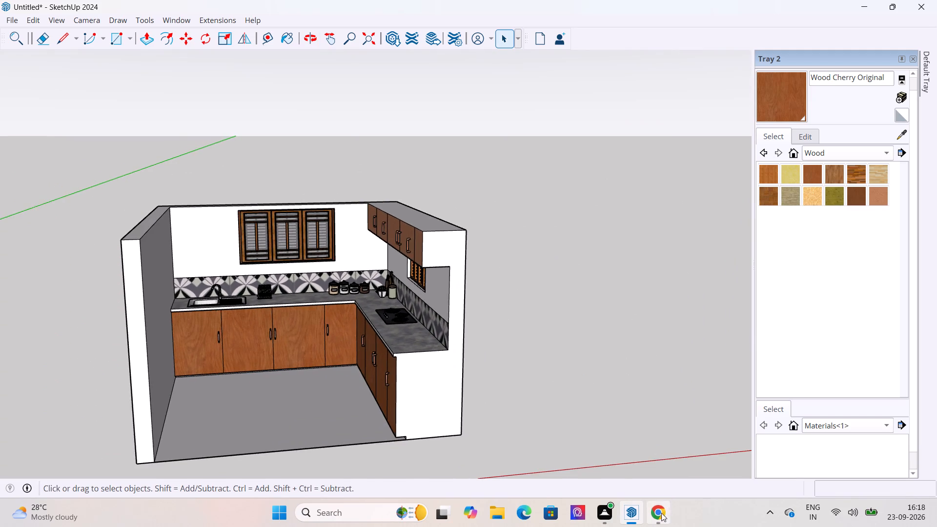
Browse the 3D Warehouse utensil results in Chrome for another accessory suited to the kitchen.
left_click(661, 513)
scroll(546, 365, "down", 2)
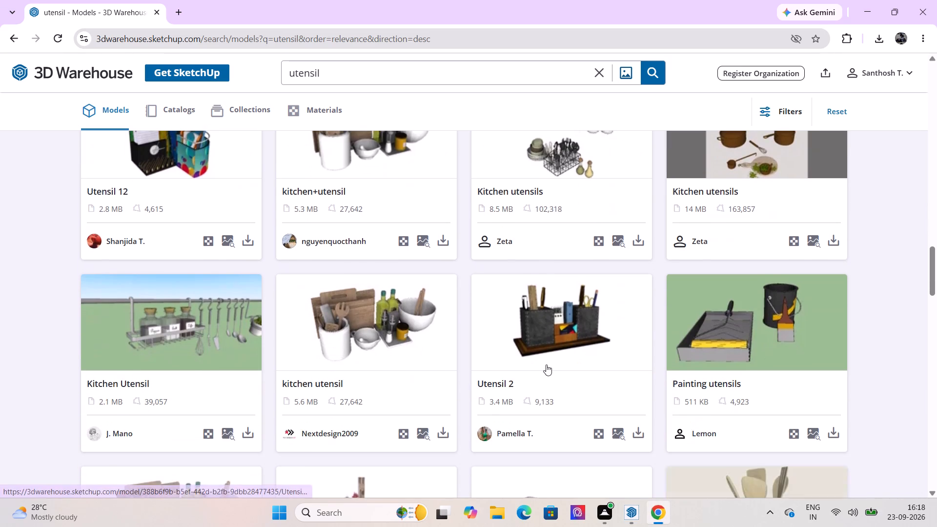
scroll(547, 364, "down", 8)
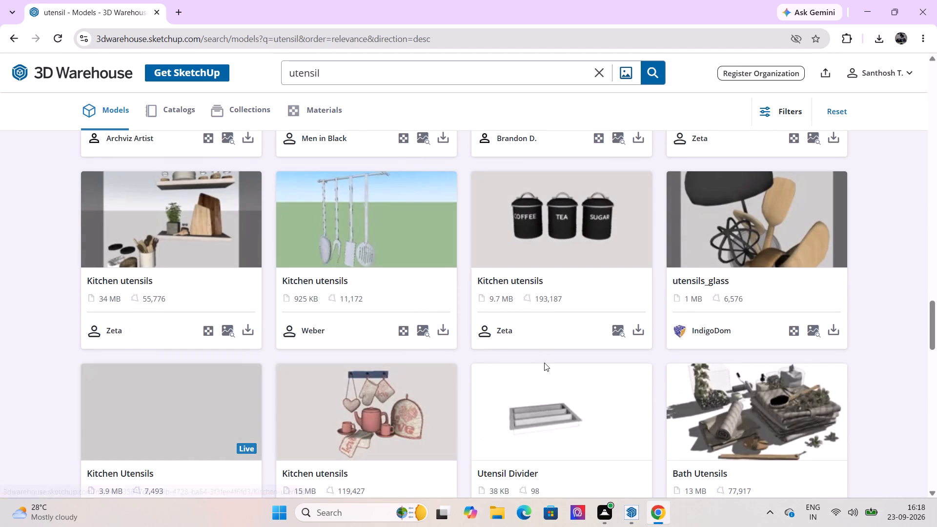
scroll(548, 292, "down", 3)
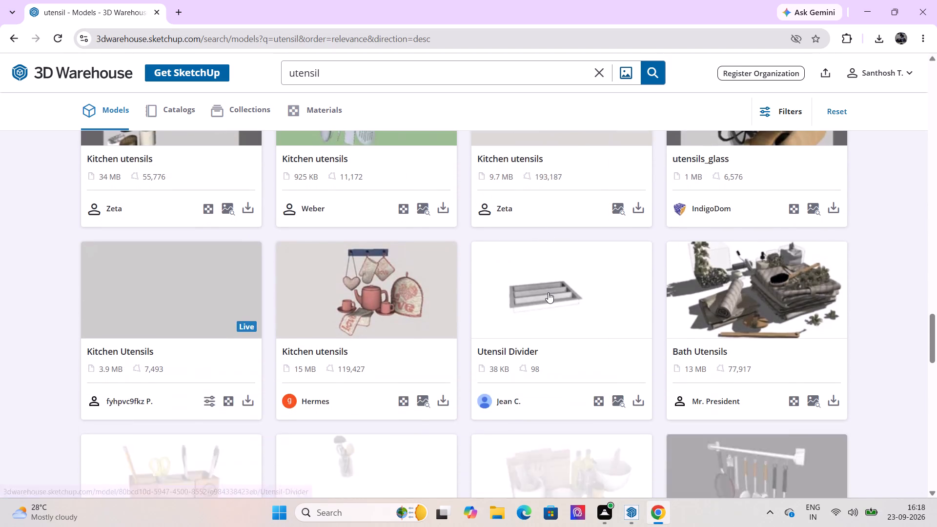
scroll(548, 292, "down", 2)
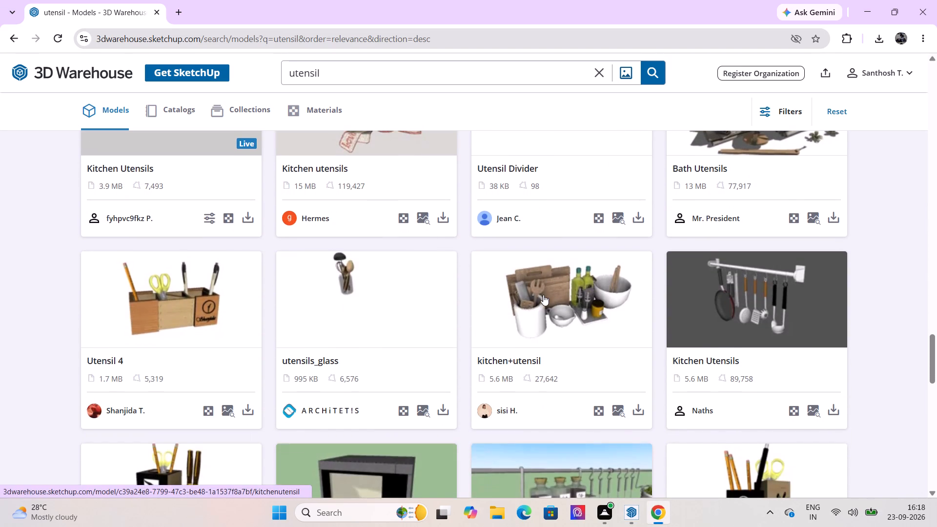
scroll(430, 321, "down", 2)
scroll(432, 319, "up", 18)
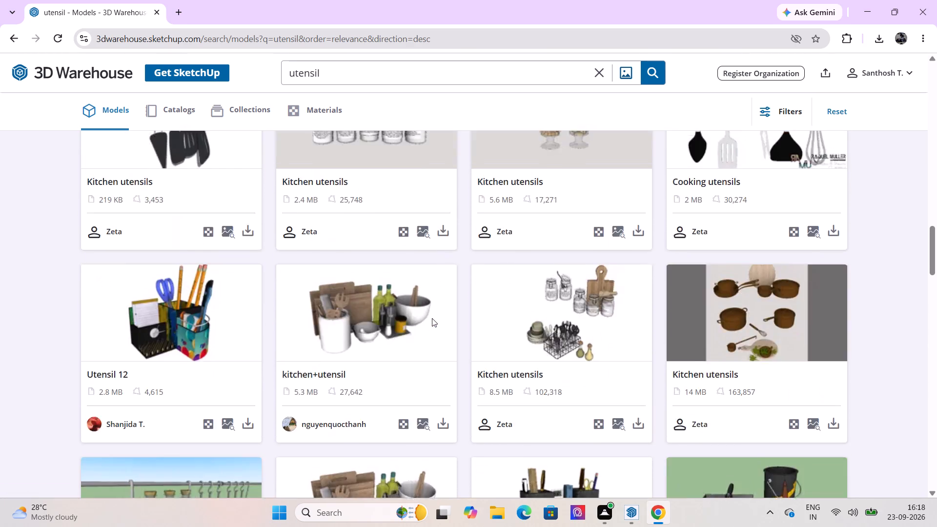
scroll(432, 318, "up", 11)
scroll(432, 318, "up", 10)
scroll(432, 318, "down", 5)
scroll(433, 317, "up", 3)
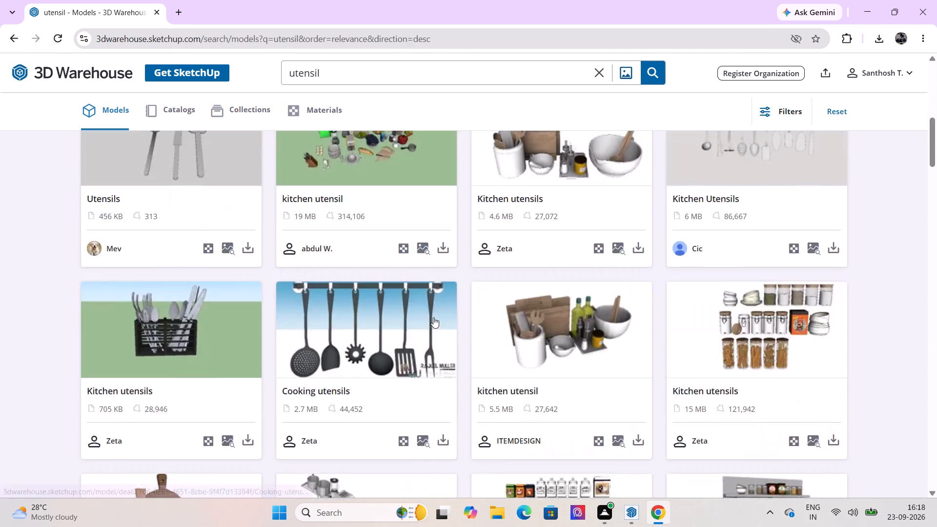
scroll(433, 317, "up", 7)
scroll(434, 317, "down", 10)
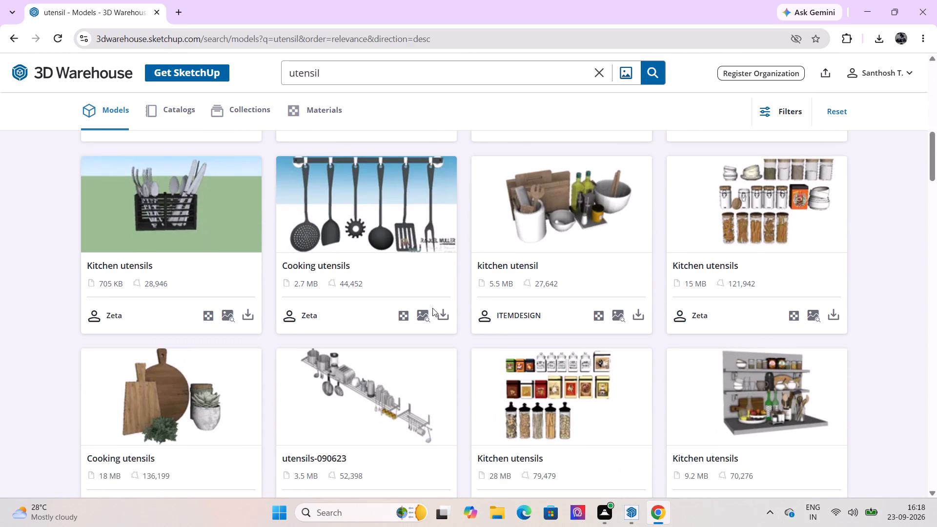
scroll(442, 315, "up", 11)
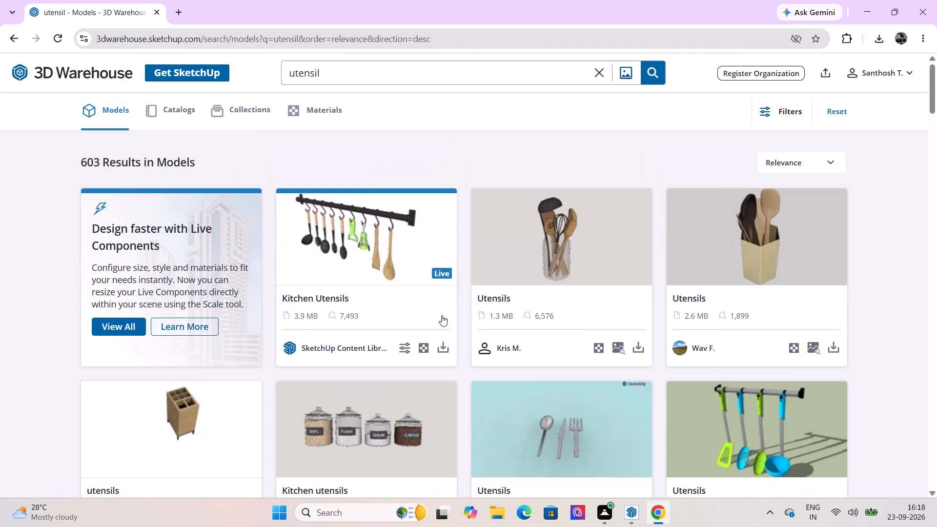
Download the Kitchen Utensils hanging-rail Live Component and check that it is in the recent downloads.
left_click(442, 344)
left_click(443, 342)
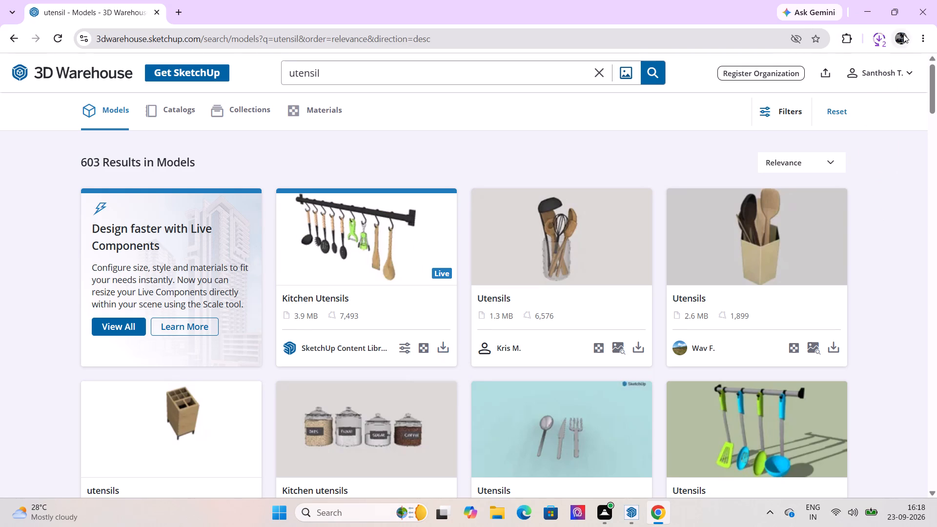
left_click(883, 38)
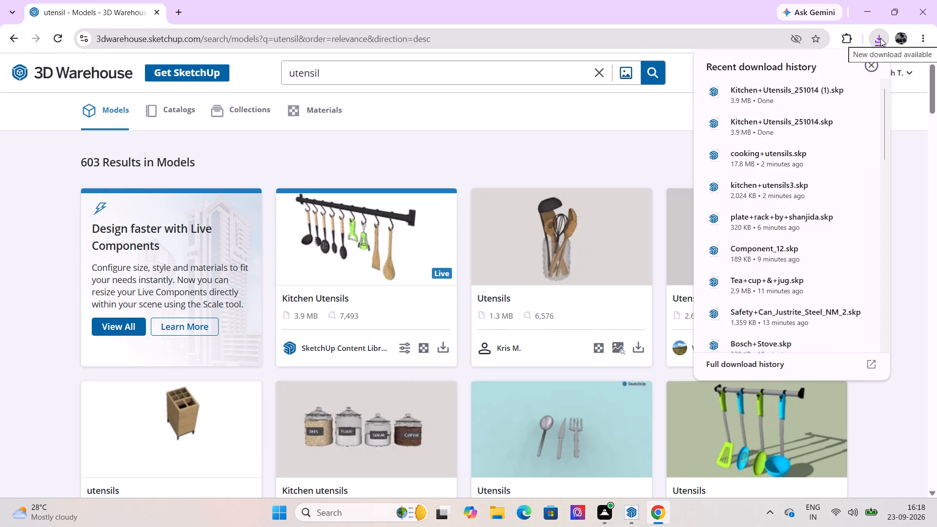
left_click(880, 38)
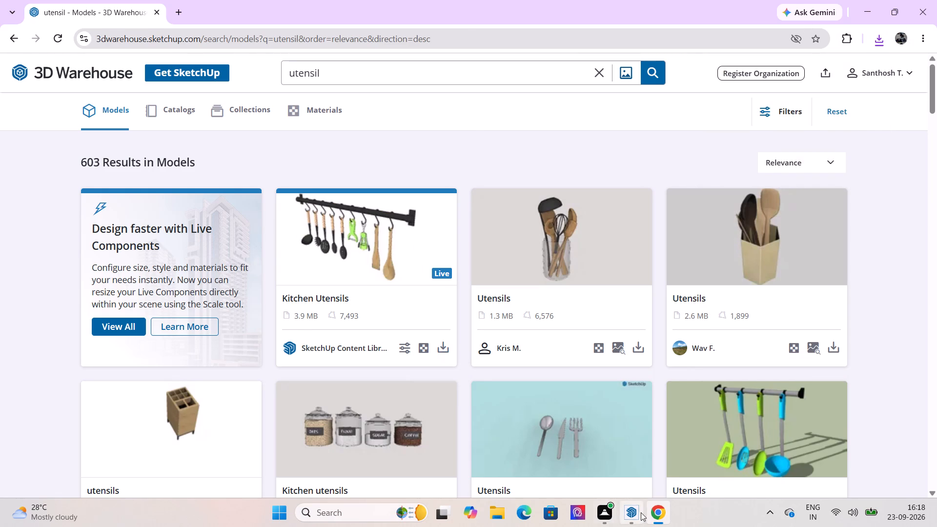
Switch to SketchUp and import the downloaded Kitchen+Utensils_251014 (1) file.
left_click(641, 512)
left_click(10, 15)
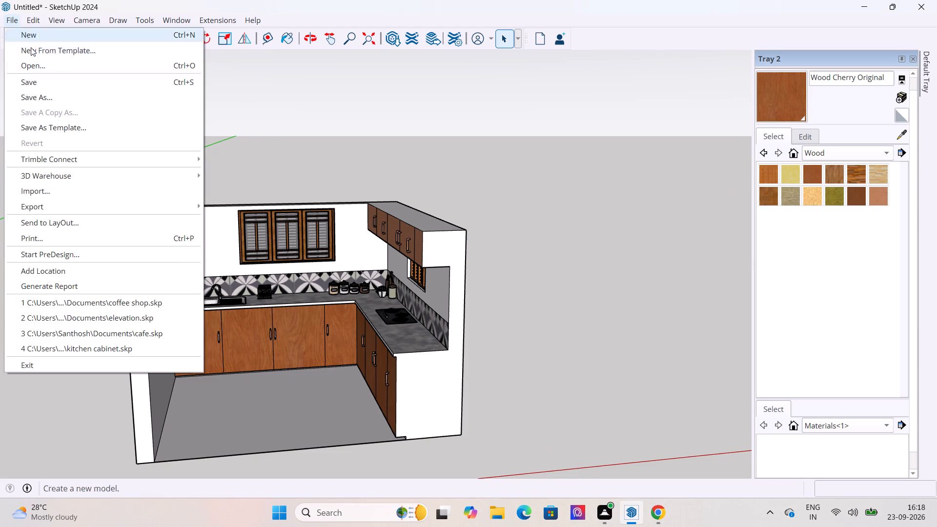
left_click(64, 196)
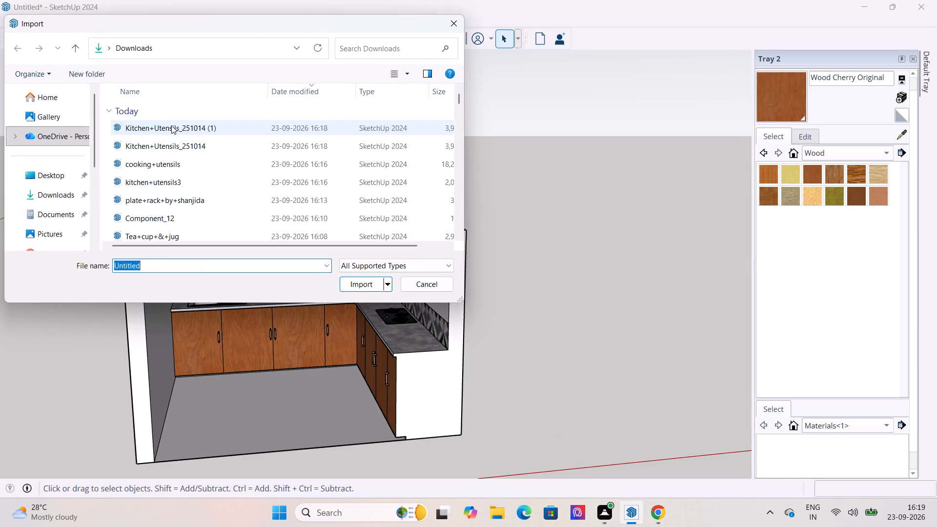
left_click(171, 125)
left_click(367, 283)
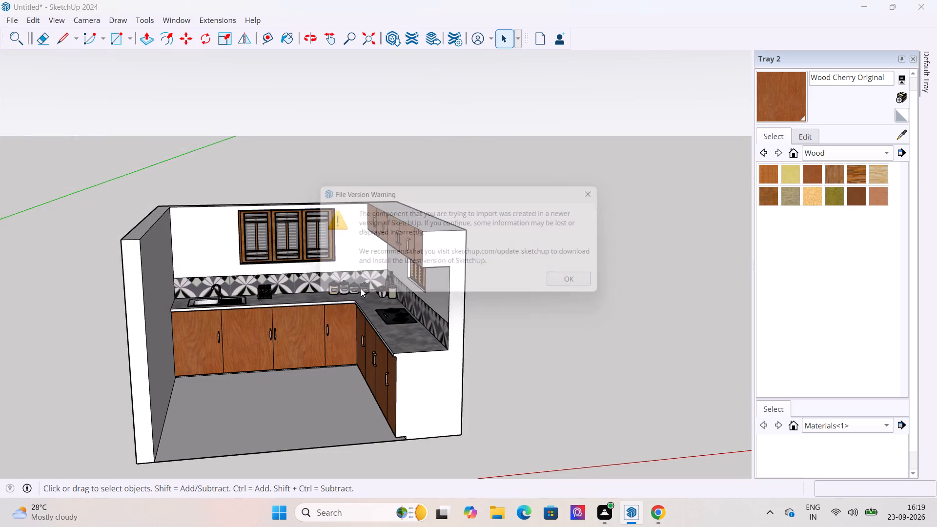
left_click(606, 182)
Place the utensil rail on the back wall between the shuttered window and the corner, above the storage jars, and deselect it.
middle_click_drag(310, 282, 363, 292)
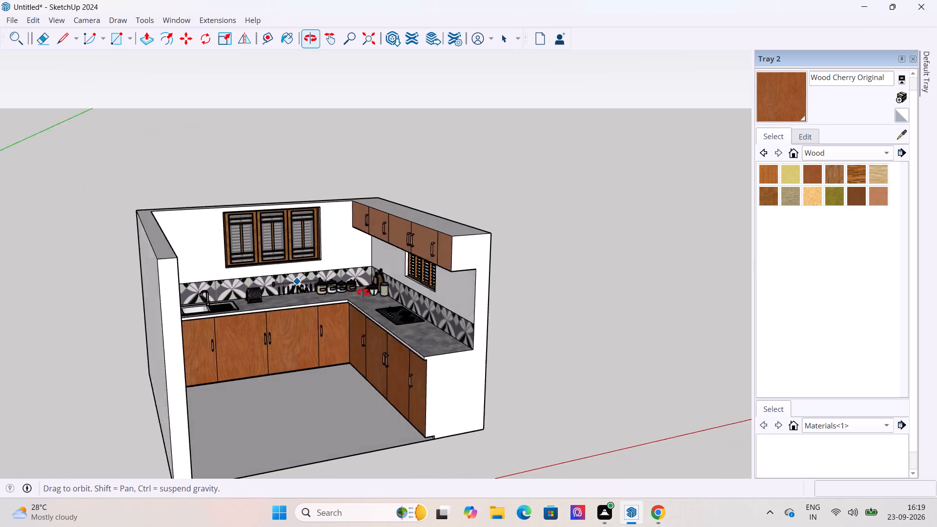
middle_click_drag(363, 292, 437, 292)
scroll(383, 251, "up", 11)
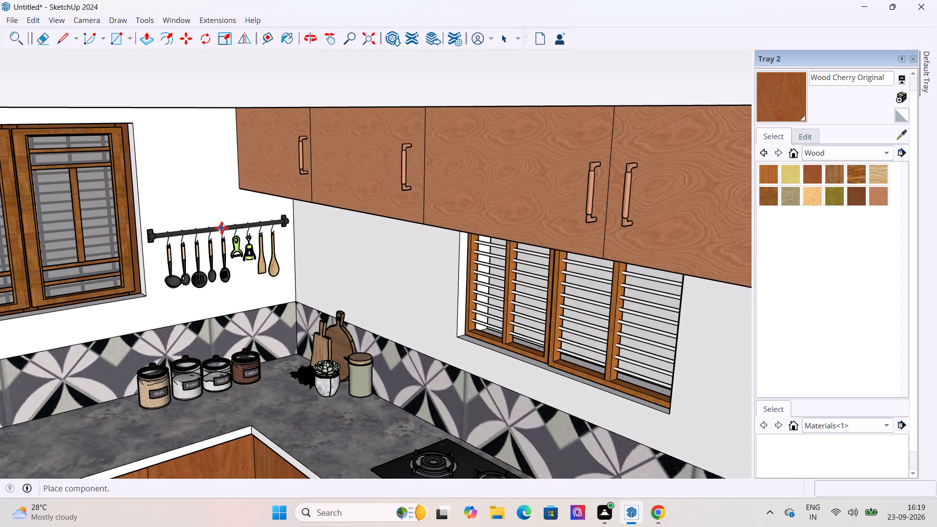
left_click(223, 227)
scroll(233, 233, "up", 11)
middle_click_drag(256, 223, 360, 238)
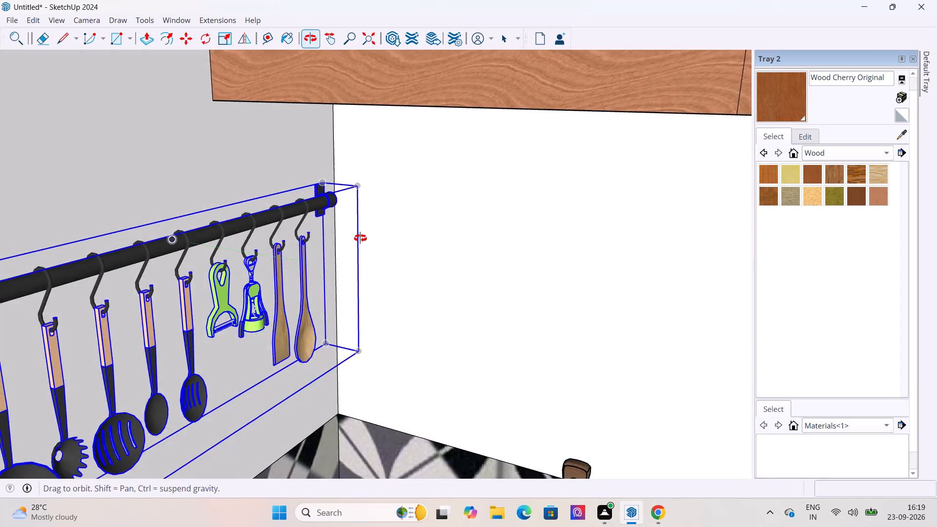
middle_click_drag(360, 238, 198, 226)
scroll(191, 222, "down", 13)
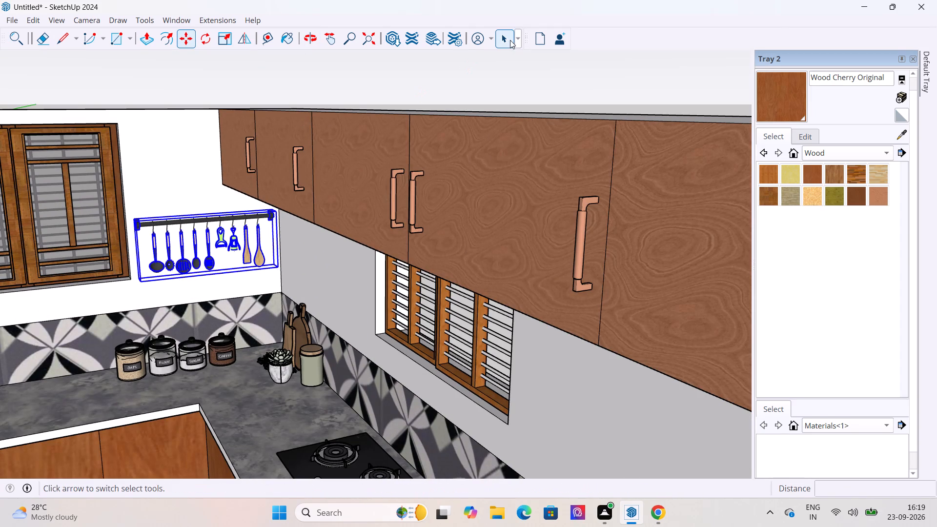
left_click(511, 40)
left_click(492, 70)
Examine the hanging utensil rail up close, the whole kitchen, and the free countertop beyond the stove.
scroll(469, 128, "down", 6)
scroll(307, 197, "up", 6)
scroll(272, 200, "down", 7)
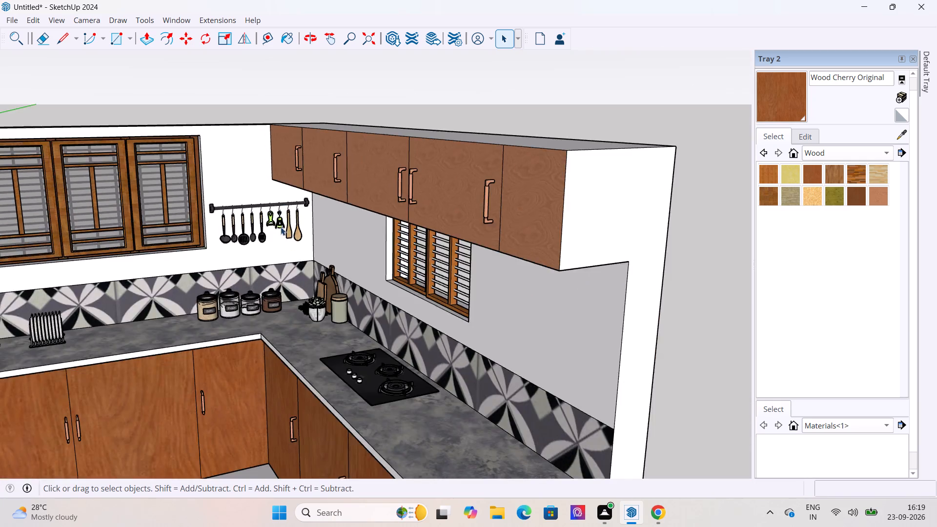
middle_click_drag(266, 241, 284, 248)
scroll(178, 220, "up", 16)
scroll(280, 113, "down", 6)
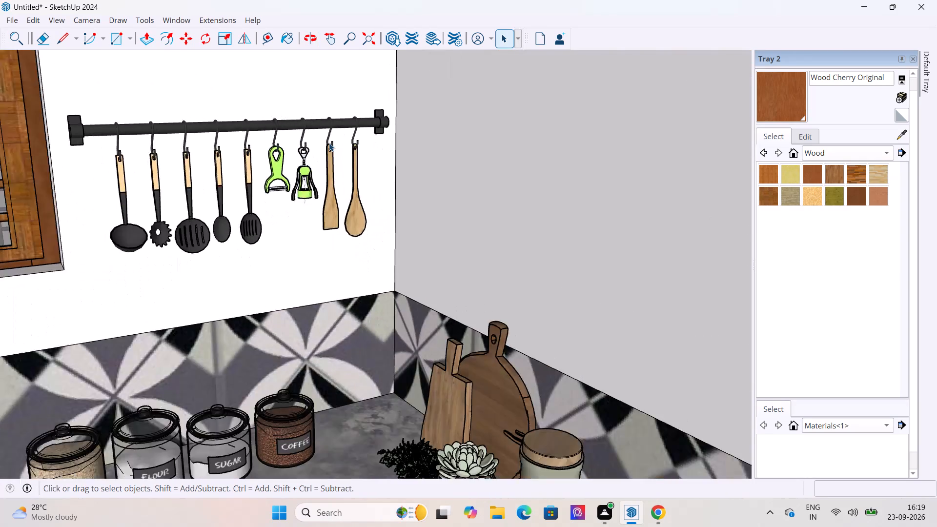
scroll(329, 143, "down", 14)
middle_click_drag(436, 199, 312, 205)
scroll(371, 164, "down", 6)
middle_click_drag(391, 216, 414, 222)
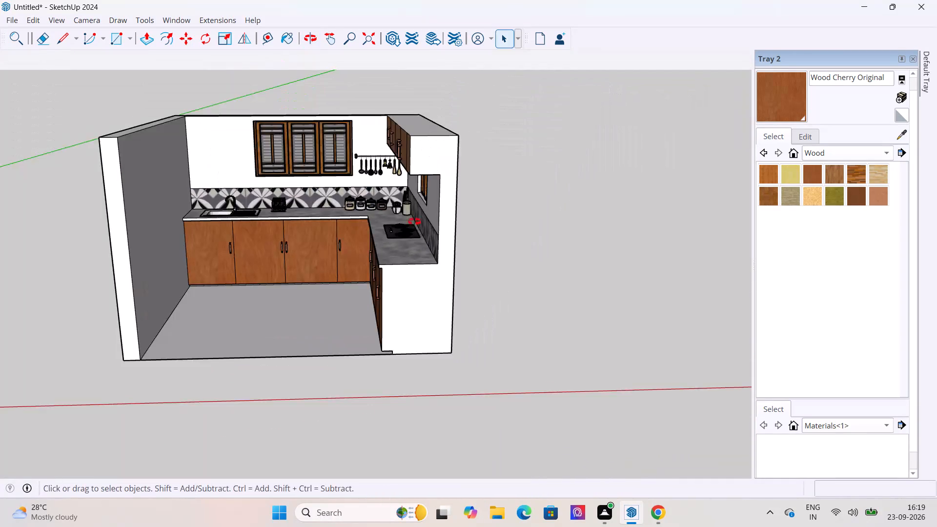
middle_click_drag(414, 222, 473, 237)
scroll(474, 236, "up", 5)
scroll(394, 162, "down", 5)
scroll(415, 322, "up", 12)
middle_click_drag(424, 273, 460, 354)
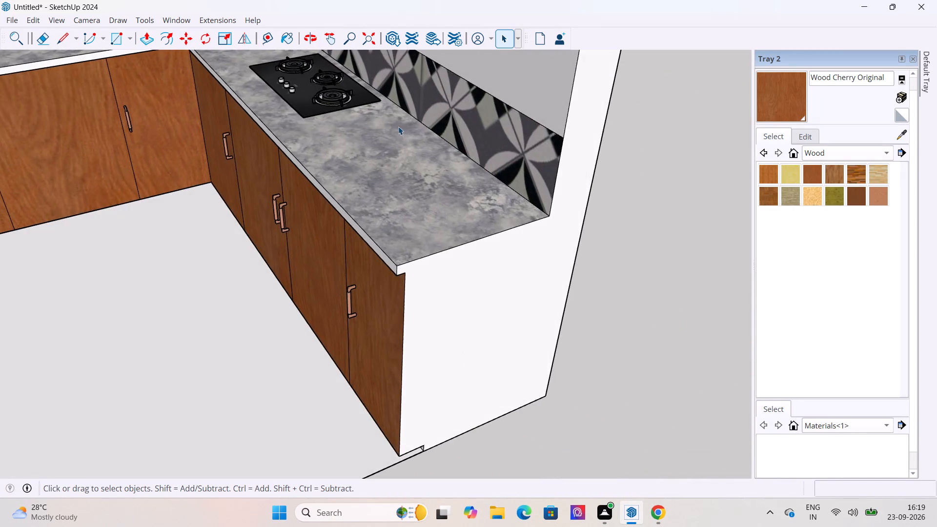
scroll(398, 126, "up", 5)
Return to Chrome and look through the utensil results for a model to put on the countertop.
left_click(649, 522)
scroll(549, 340, "down", 6)
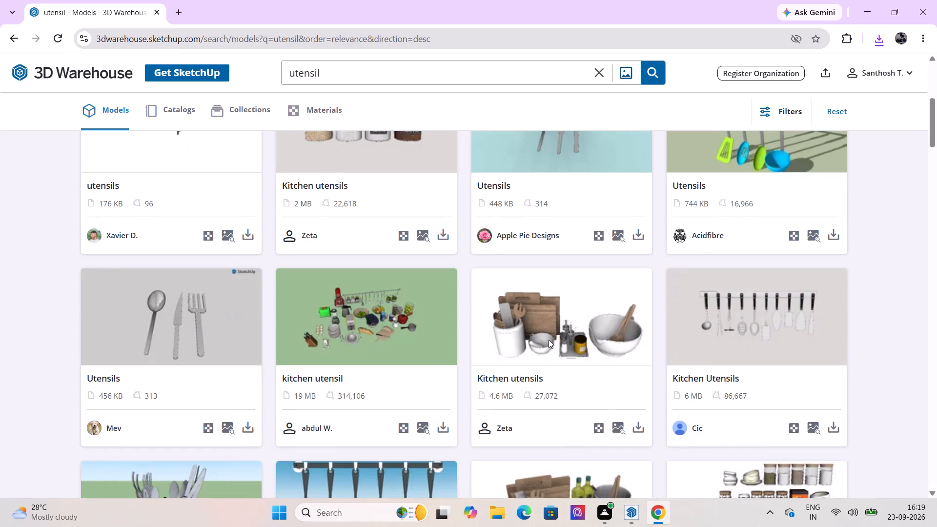
scroll(549, 340, "down", 4)
scroll(522, 308, "down", 2)
scroll(440, 288, "down", 11)
scroll(437, 287, "up", 6)
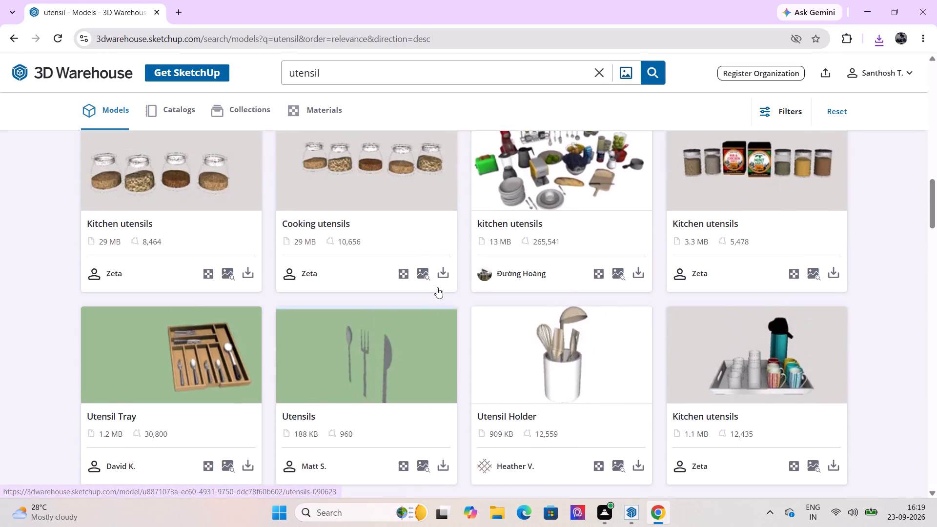
scroll(437, 287, "up", 2)
scroll(437, 287, "down", 8)
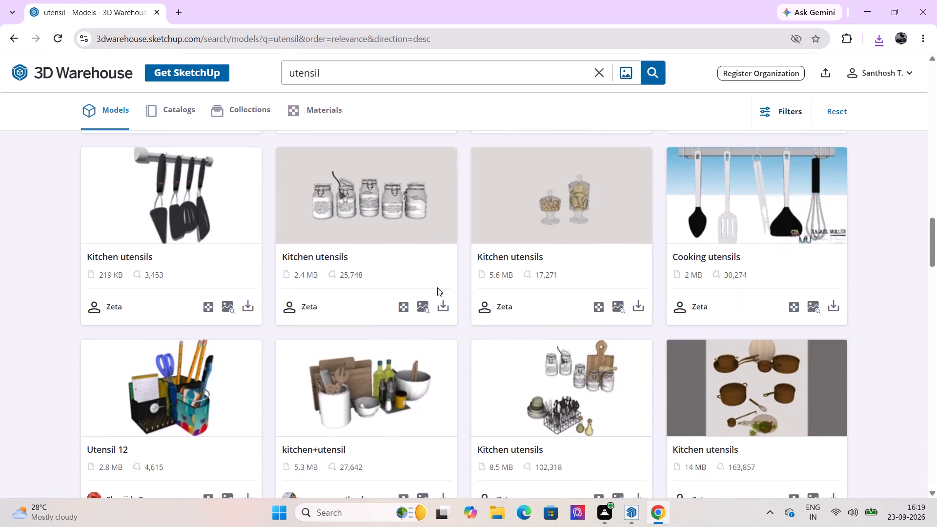
scroll(437, 287, "up", 9)
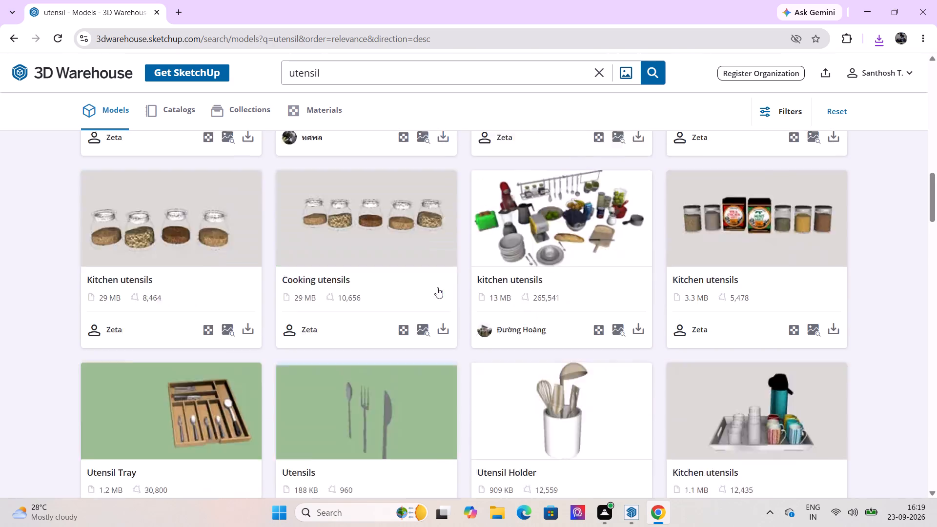
scroll(432, 304, "down", 2)
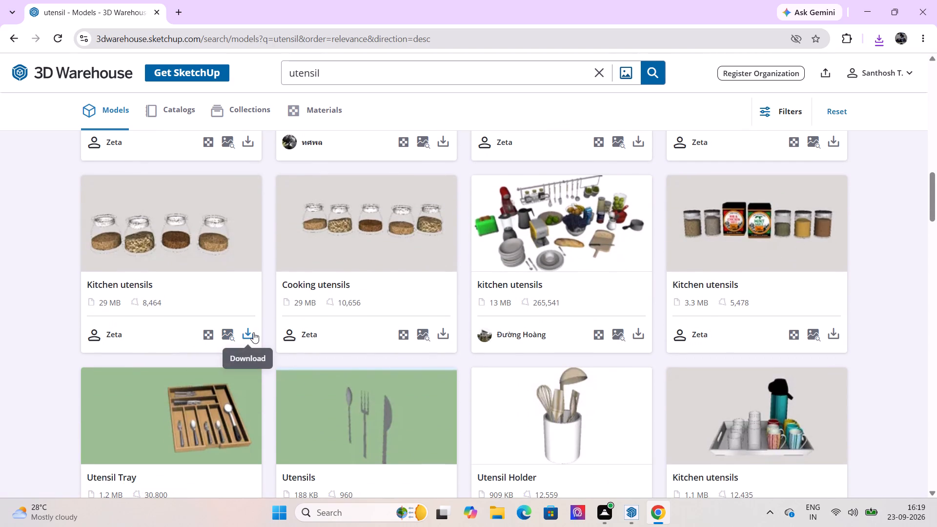
Download the 29 MB Kitchen utensils model with four glass jars.
left_click(253, 332)
left_click(270, 357)
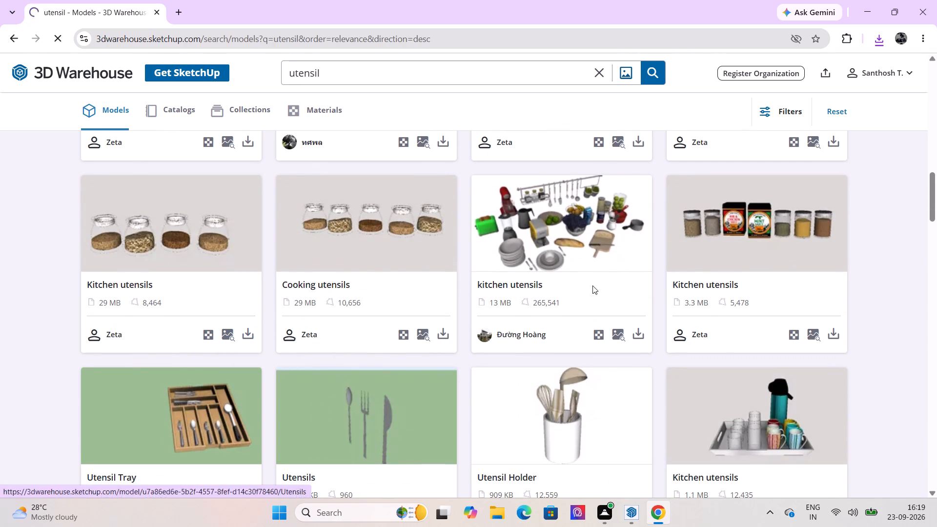
scroll(594, 285, "down", 10)
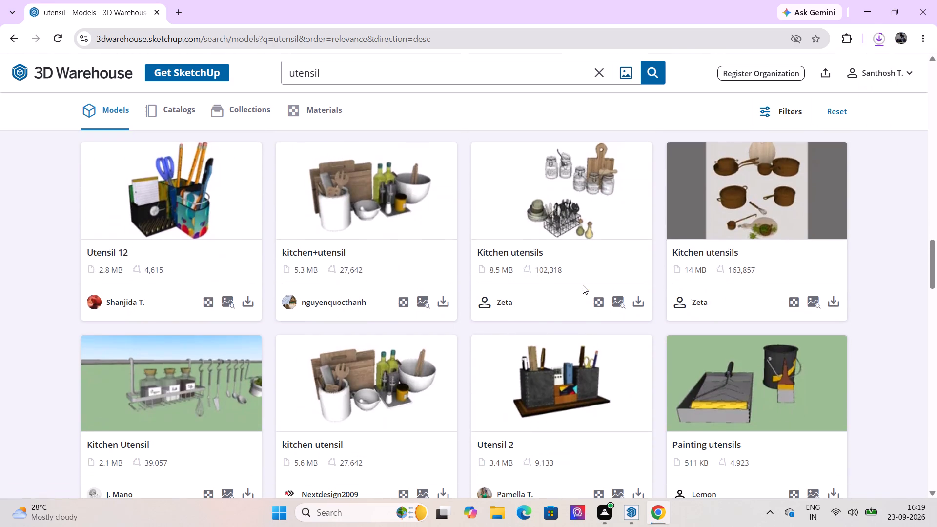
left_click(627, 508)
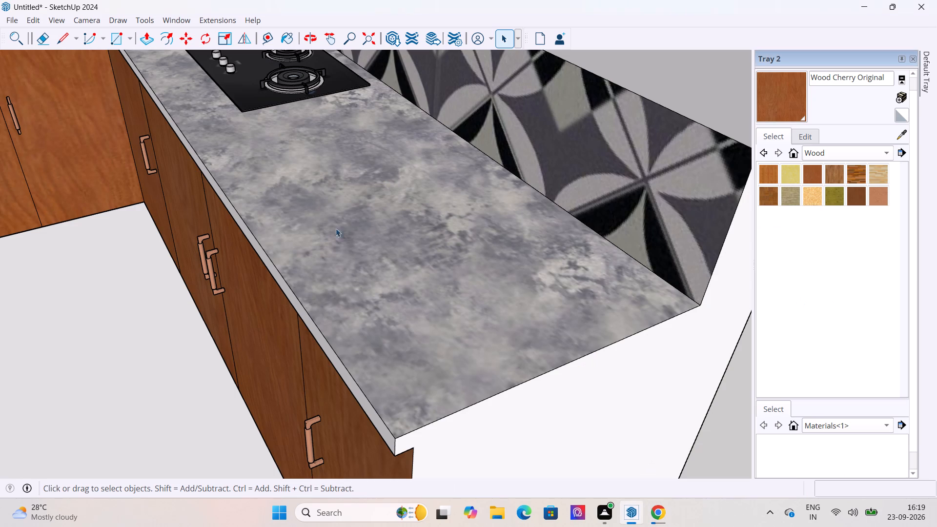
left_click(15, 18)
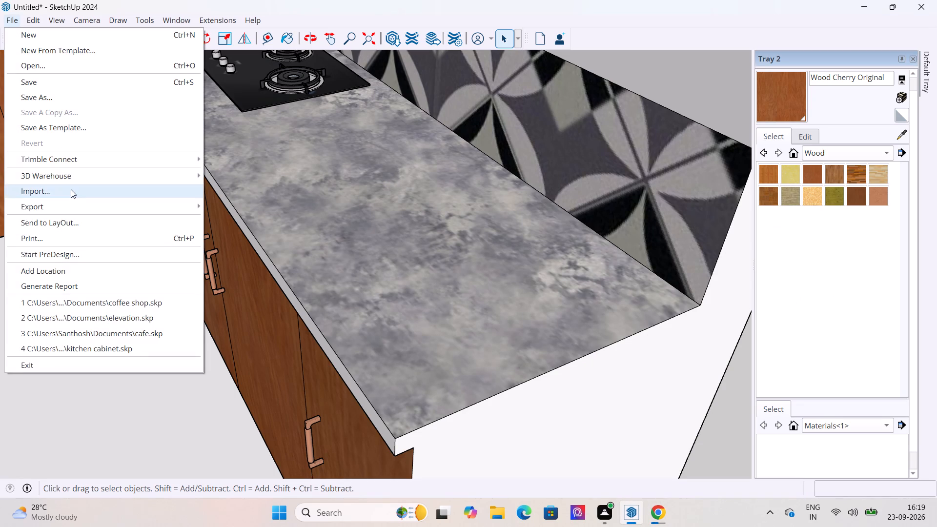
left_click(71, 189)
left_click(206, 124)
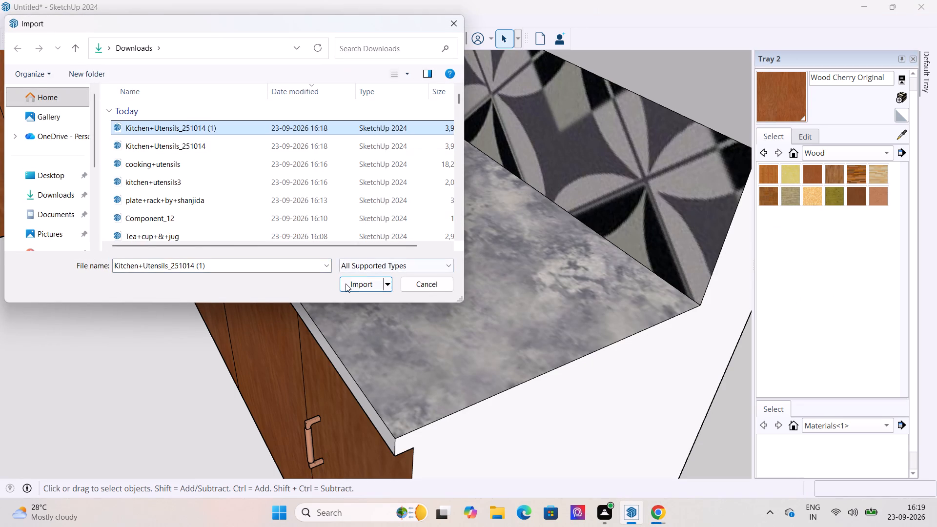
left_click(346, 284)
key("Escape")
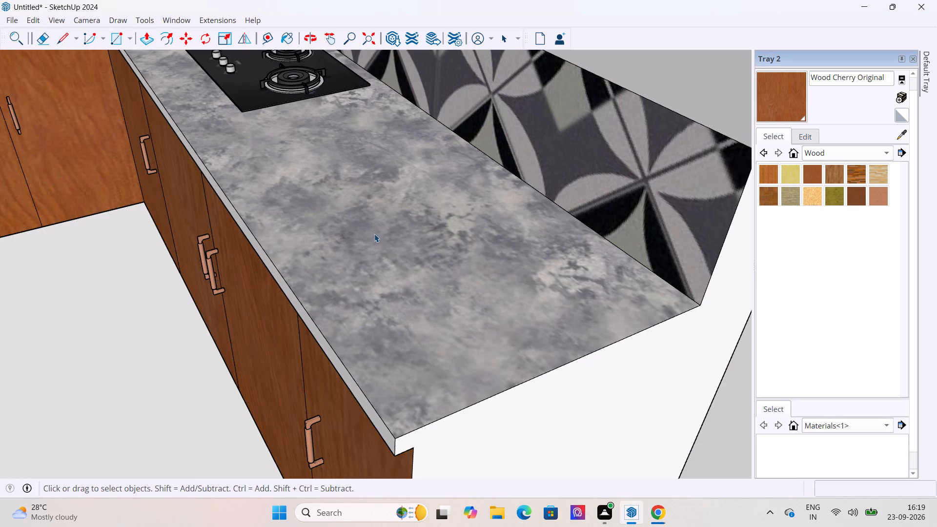
Import the downloaded kitchen+utensils1 model into SketchUp and place it in the open area outside the kitchen.
left_click(654, 515)
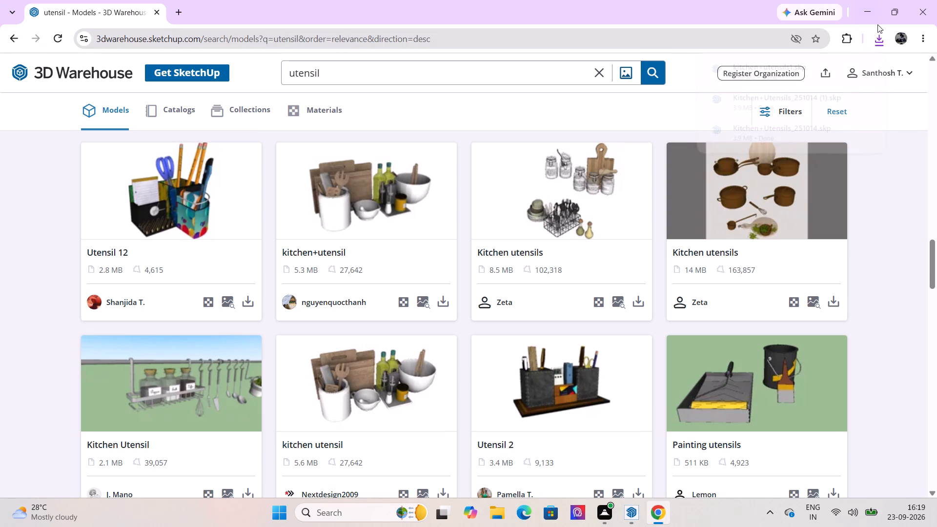
left_click(630, 515)
left_click(10, 21)
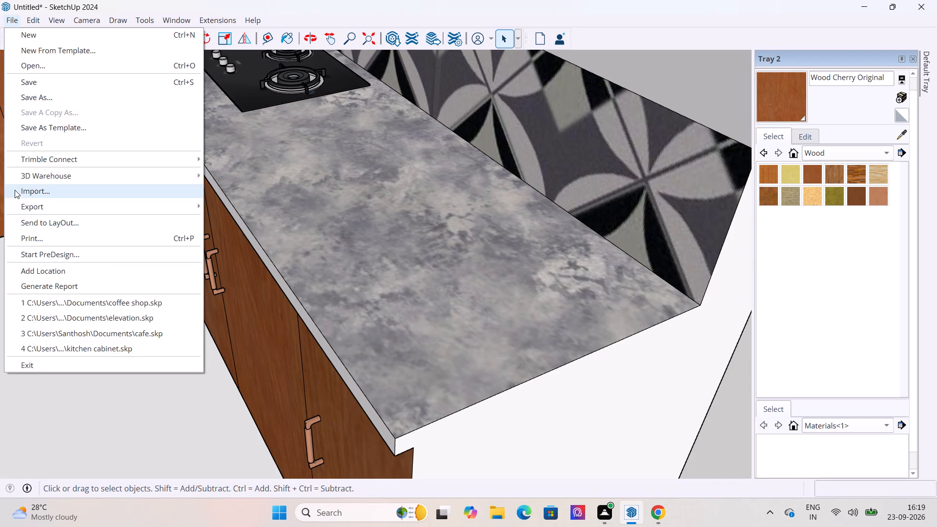
left_click(20, 193)
left_click(122, 127)
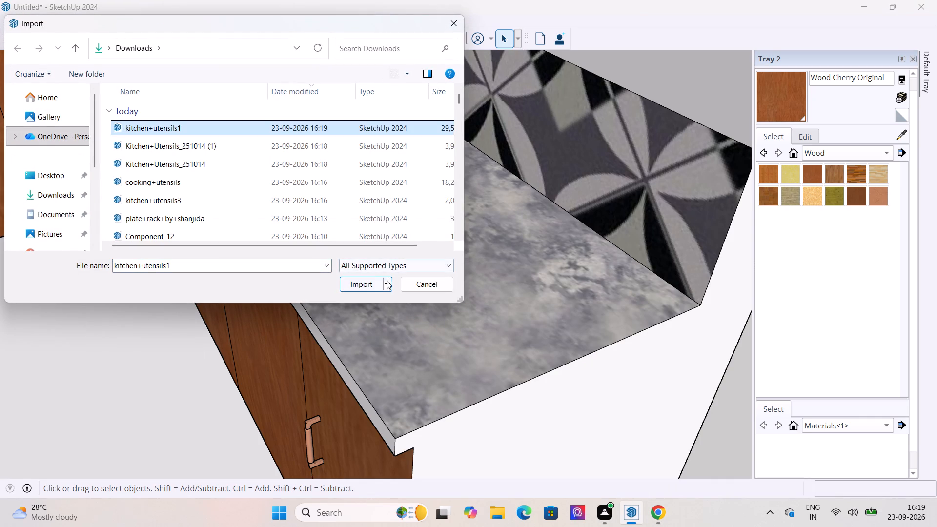
left_click(368, 284)
left_click(567, 284)
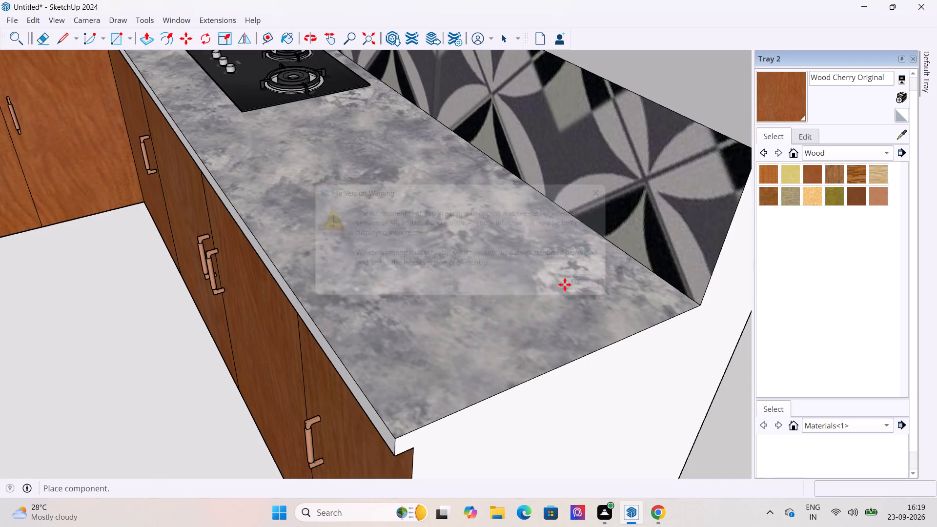
middle_click_drag(387, 215, 387, 213)
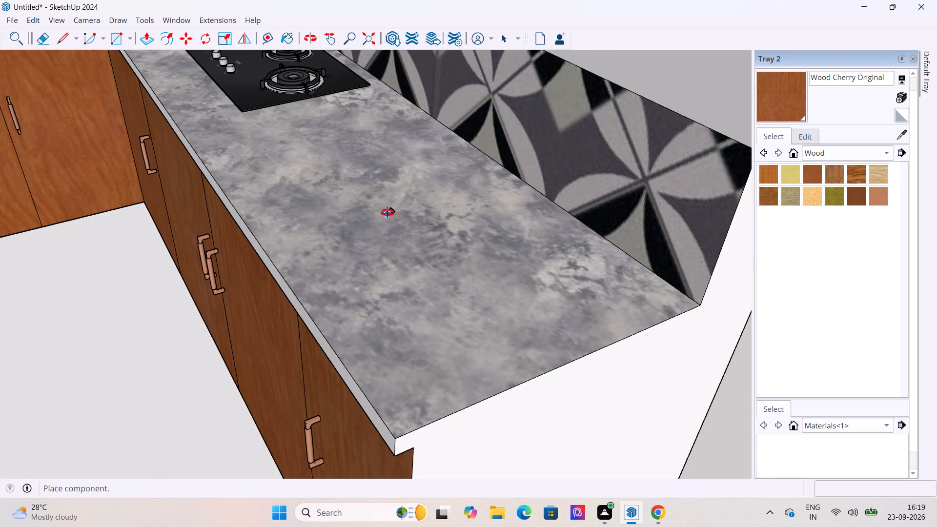
middle_click_drag(387, 213, 344, 140)
scroll(341, 146, "down", 12)
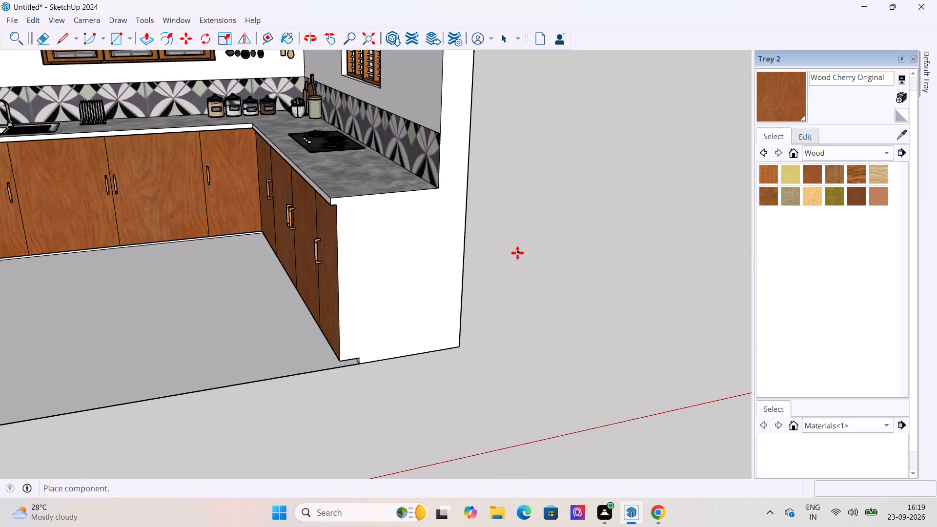
scroll(517, 253, "down", 20)
scroll(517, 253, "down", 16)
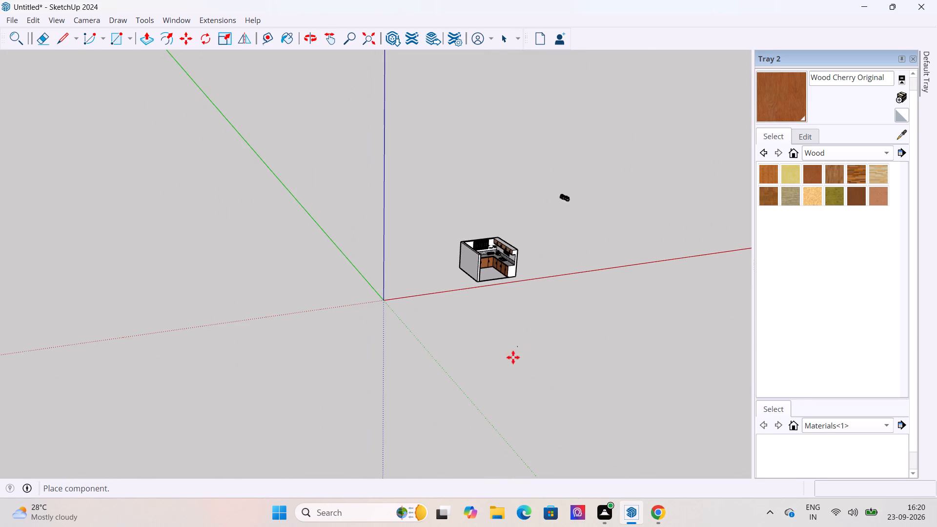
left_click(449, 443)
Open the imported utensils component for editing and copy its four glass jars.
scroll(489, 307, "up", 13)
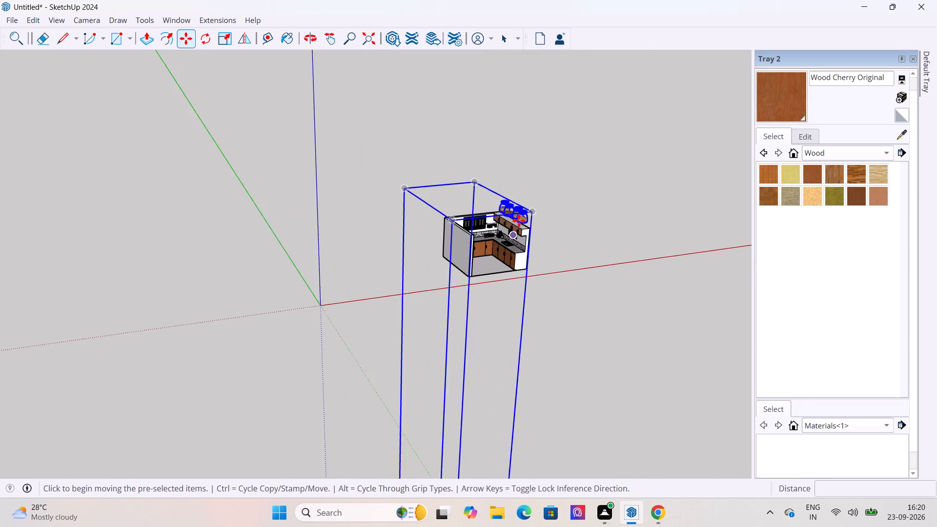
scroll(519, 221, "up", 9)
left_click(506, 40)
left_click(565, 136)
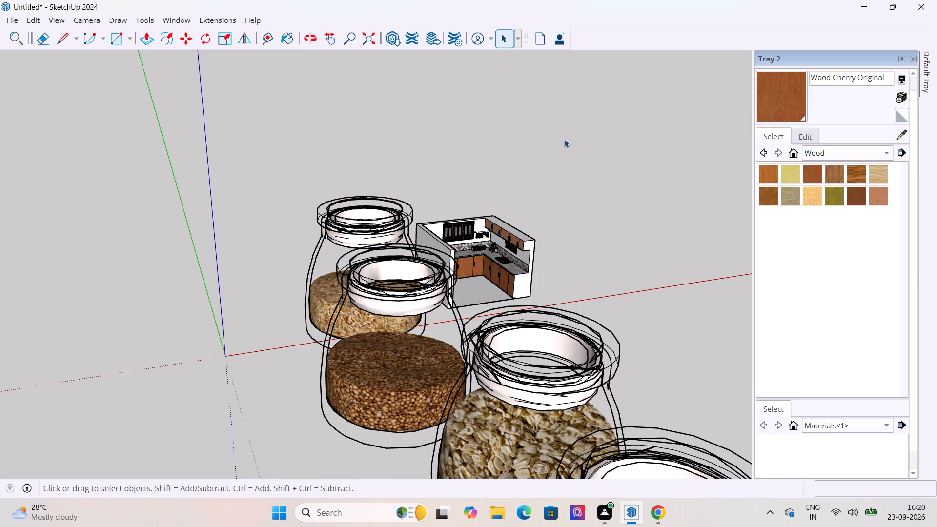
left_click(411, 287)
scroll(364, 235, "down", 9)
double_click(389, 253)
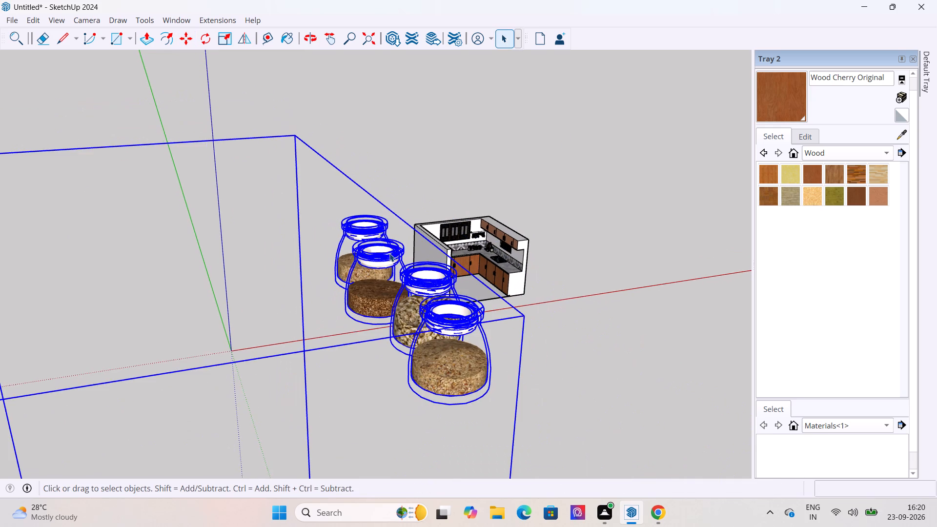
left_click_drag(524, 428, 316, 207)
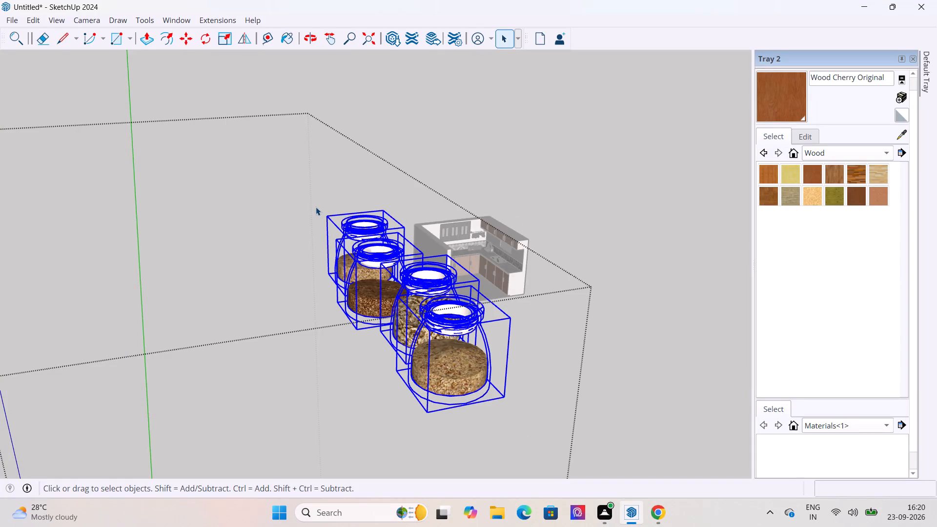
left_click(40, 17)
left_click(65, 84)
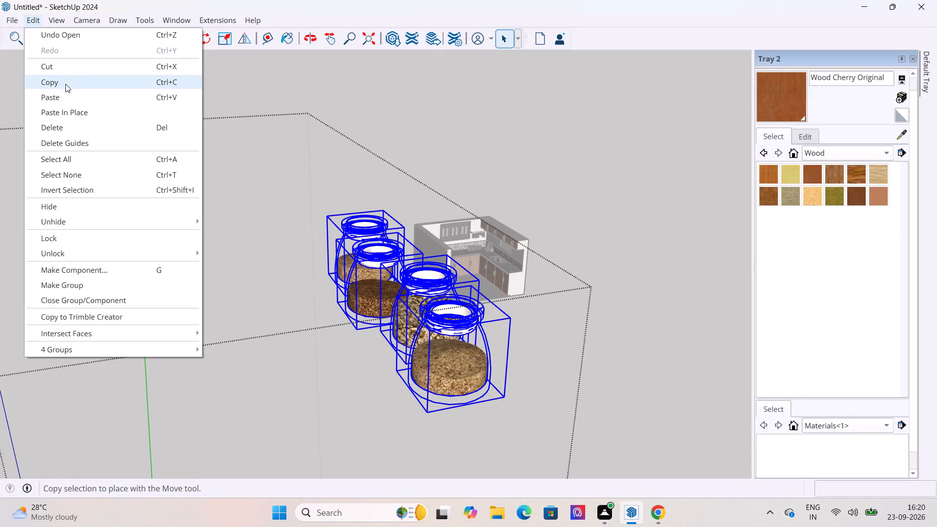
left_click(67, 83)
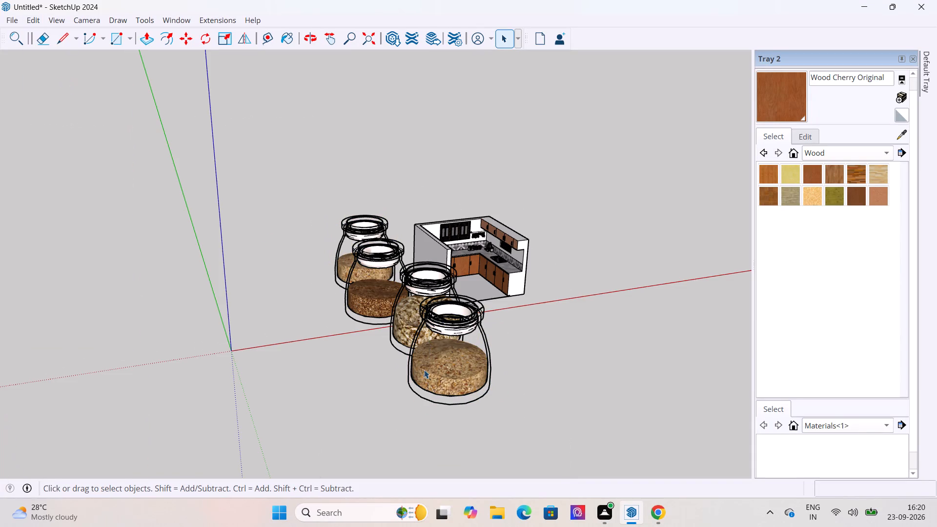
Delete the original imported utensils component outside the kitchen.
left_click_drag(463, 397, 307, 233)
middle_click_drag(448, 273, 349, 249)
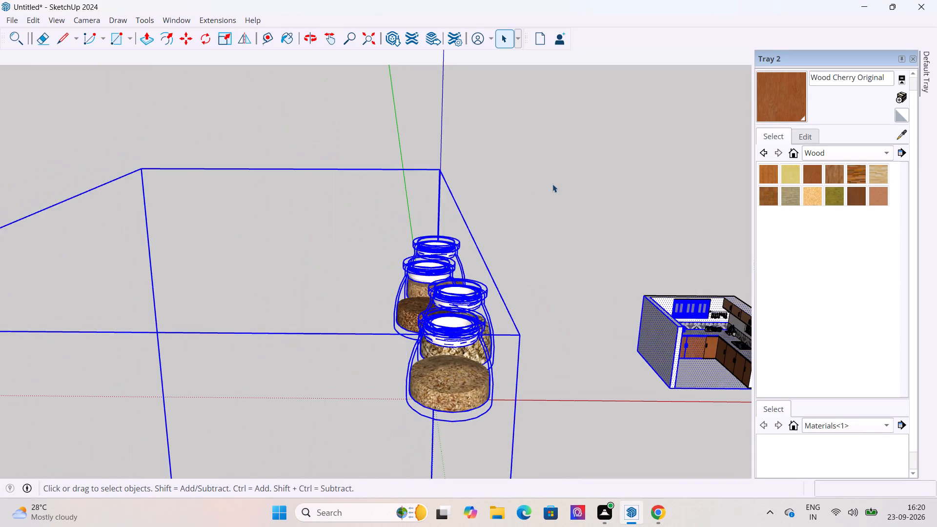
left_click(552, 184)
scroll(508, 200, "down", 5)
left_click_drag(538, 307, 457, 179)
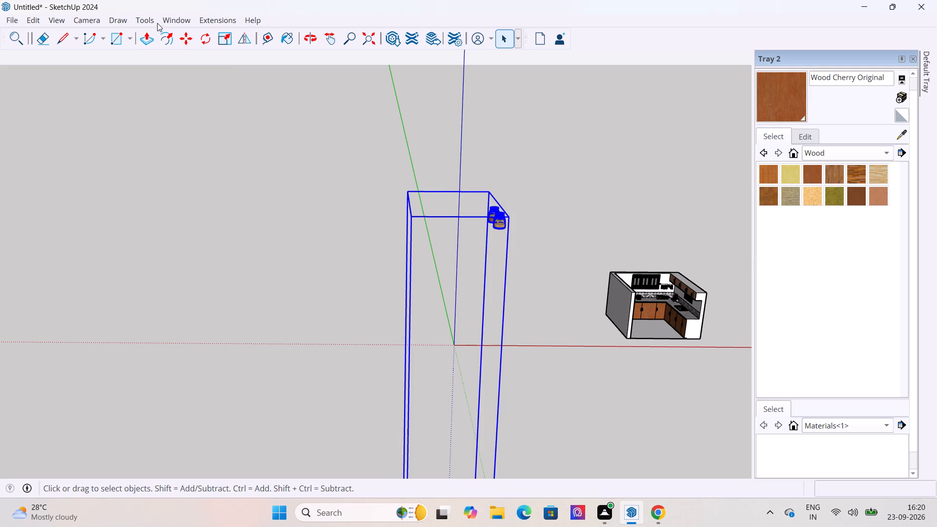
left_click(30, 20)
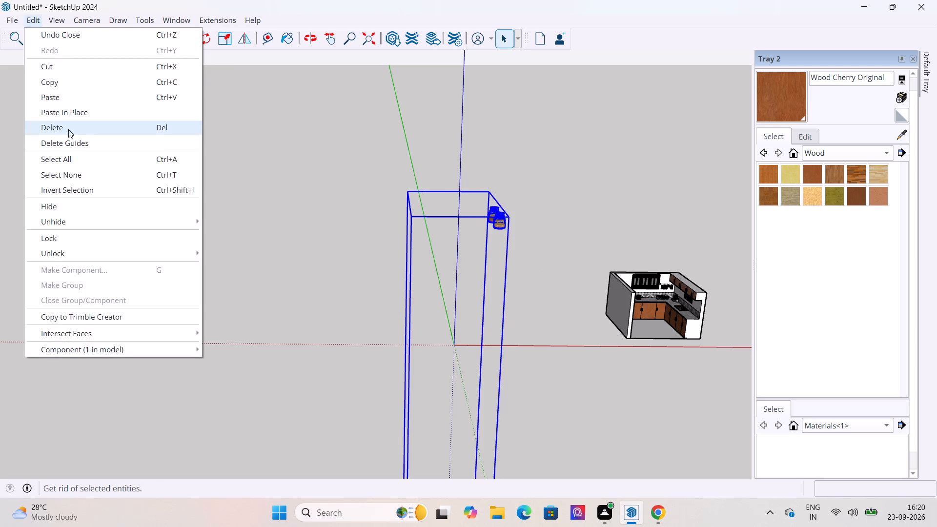
left_click(67, 128)
Paste the four copied glass jars onto the free countertop beyond the stove.
middle_click_drag(204, 178, 463, 250)
scroll(543, 201, "up", 18)
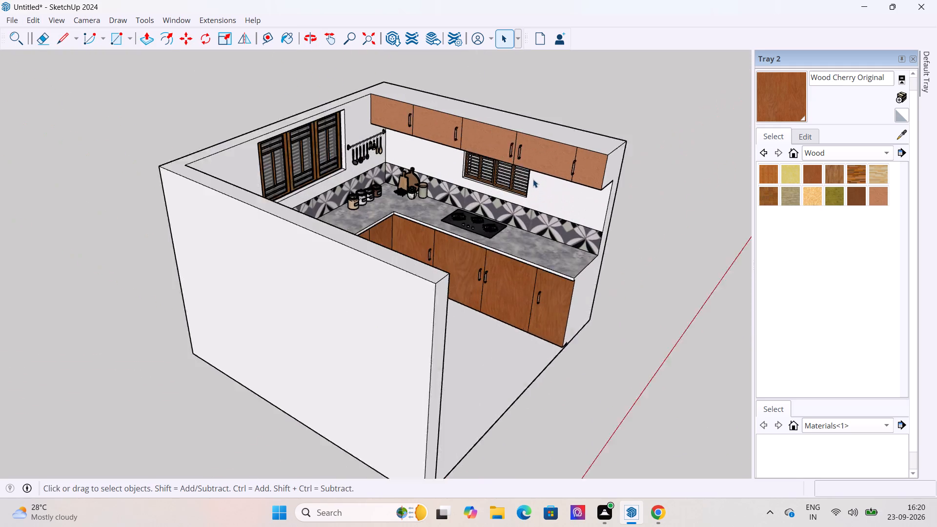
scroll(533, 179, "up", 5)
scroll(362, 124, "down", 4)
scroll(513, 254, "up", 6)
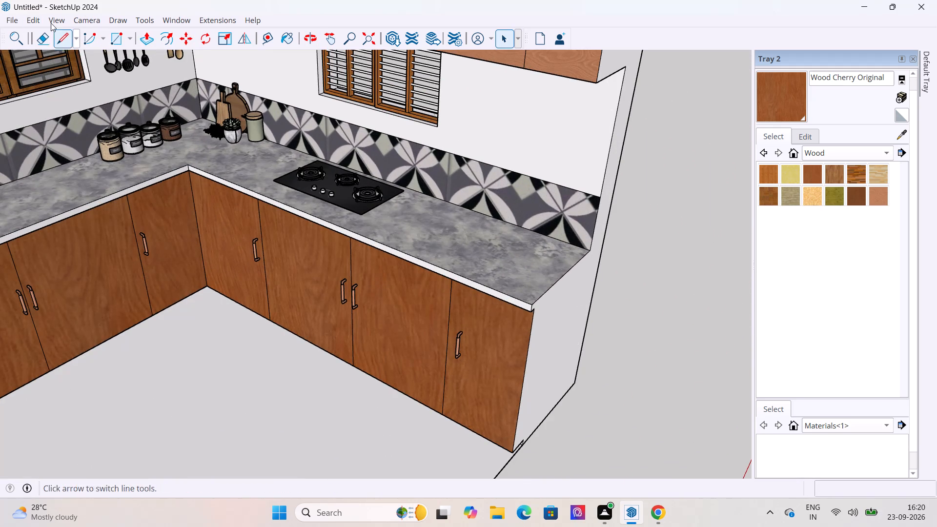
left_click(31, 16)
left_click(60, 96)
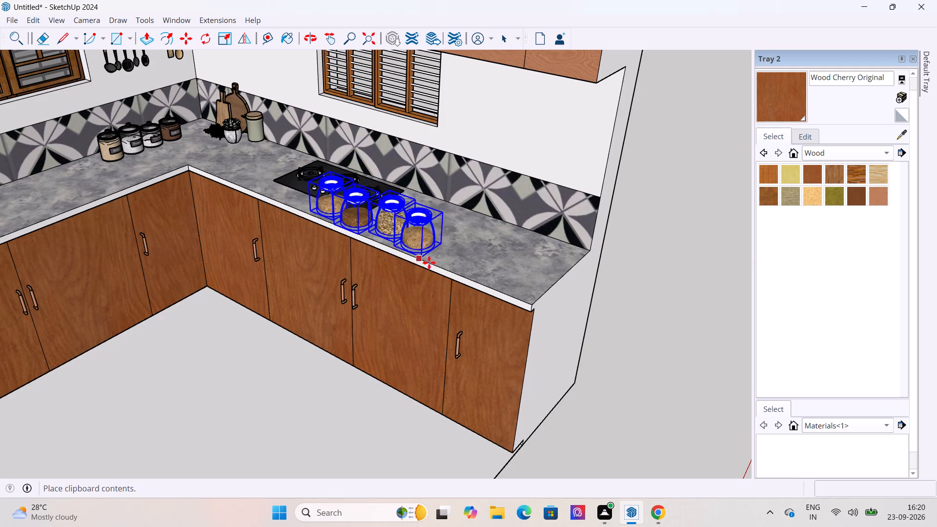
left_click(516, 269)
Move the four glass jars closer to the tiled backsplash beside the stove and deselect them.
scroll(516, 270, "up", 13)
middle_click_drag(570, 252, 445, 321)
scroll(431, 305, "down", 8)
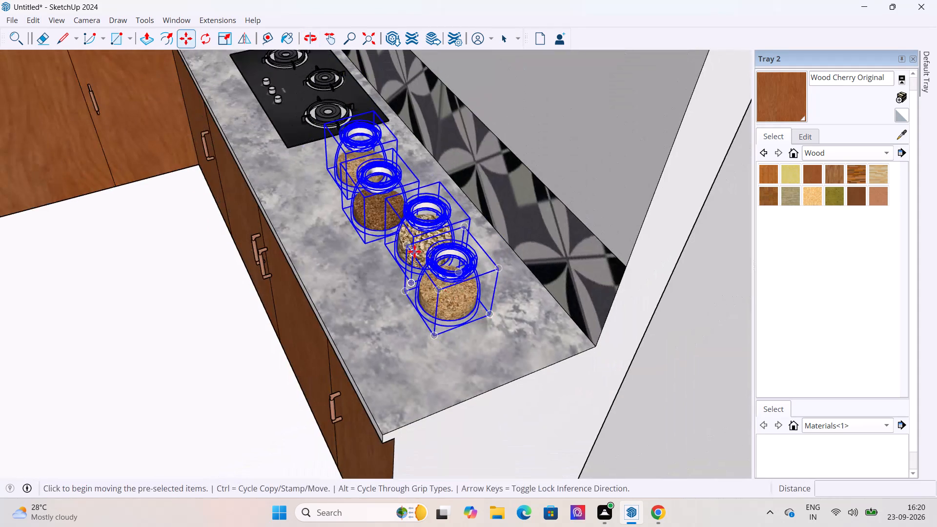
left_click_drag(414, 251, 428, 248)
left_click_drag(509, 33, 509, 40)
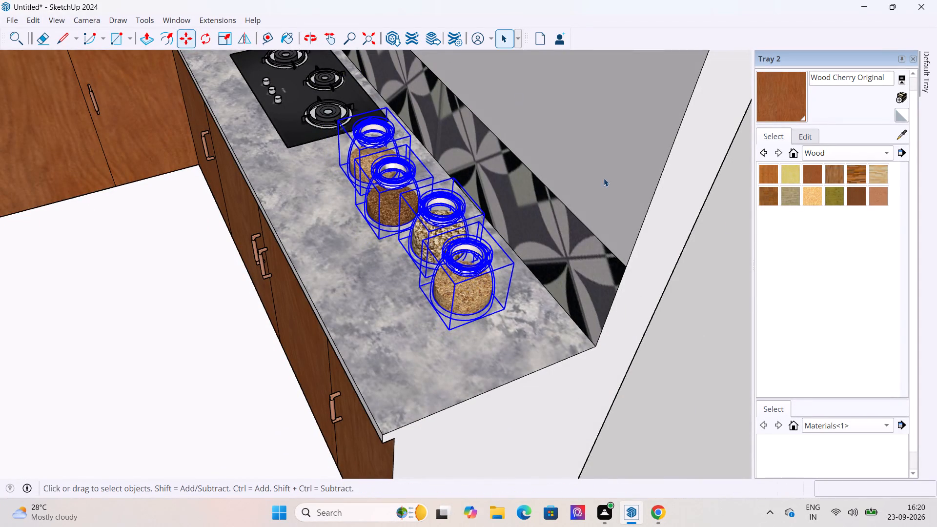
left_click(727, 242)
Examine the furnished kitchen from several angles, including the jars, utensil rail, cabinets and bare walls.
scroll(326, 261, "down", 6)
middle_click_drag(334, 278, 278, 173)
scroll(412, 154, "down", 7)
middle_click_drag(247, 202, 367, 242)
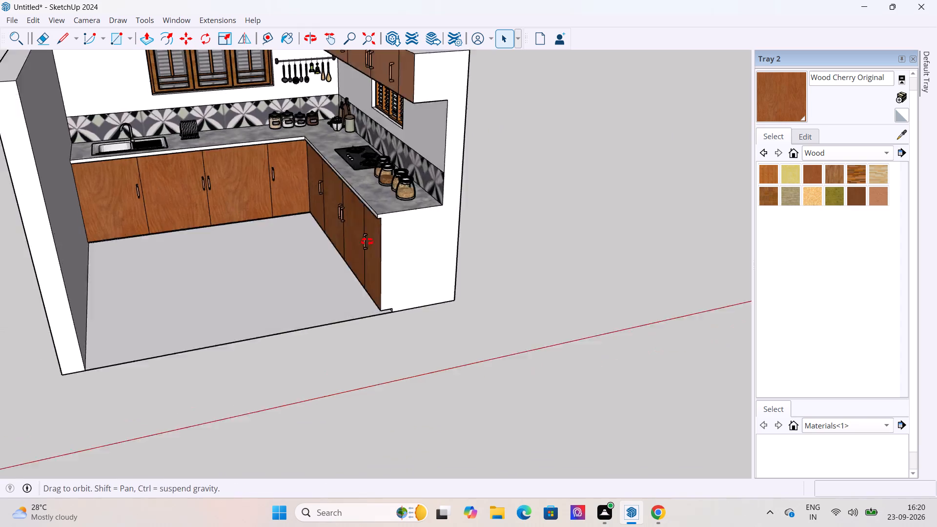
middle_click_drag(367, 242, 432, 244)
scroll(431, 250, "up", 10)
scroll(446, 198, "down", 7)
middle_click_drag(523, 262, 346, 221)
scroll(522, 261, "up", 1)
scroll(352, 232, "down", 7)
scroll(122, 125, "up", 3)
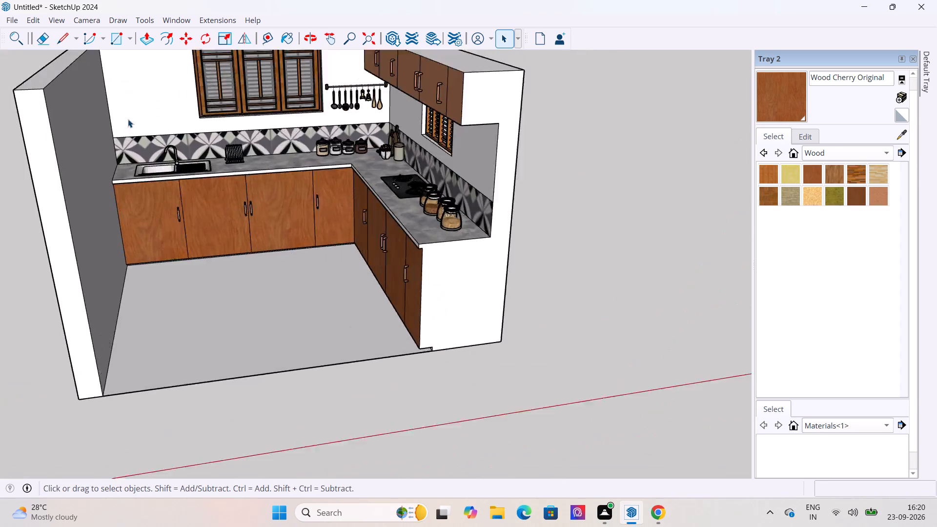
scroll(128, 119, "up", 1)
scroll(186, 137, "down", 7)
middle_click_drag(309, 188, 358, 135)
scroll(350, 131, "up", 10)
scroll(326, 144, "down", 7)
middle_click_drag(328, 167, 327, 167)
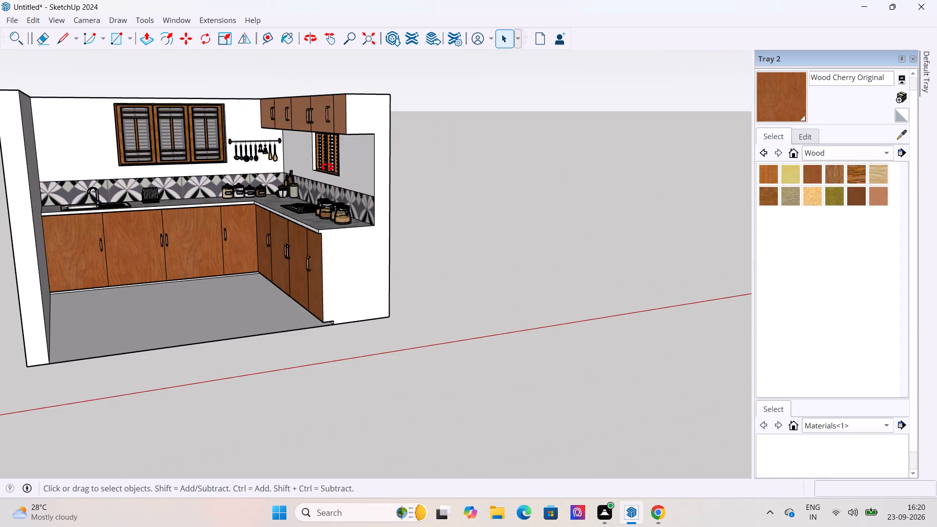
middle_click_drag(327, 167, 331, 179)
scroll(331, 178, "up", 6)
scroll(331, 173, "down", 7)
middle_click_drag(387, 211, 279, 187)
scroll(279, 187, "up", 5)
scroll(387, 178, "down", 7)
middle_click_drag(357, 203, 224, 196)
scroll(253, 204, "up", 6)
middle_click_drag(224, 196, 207, 191)
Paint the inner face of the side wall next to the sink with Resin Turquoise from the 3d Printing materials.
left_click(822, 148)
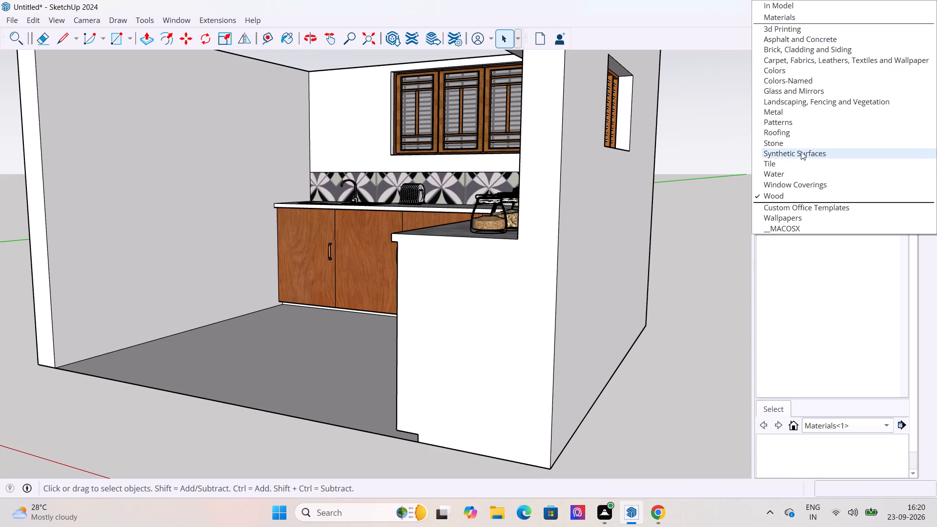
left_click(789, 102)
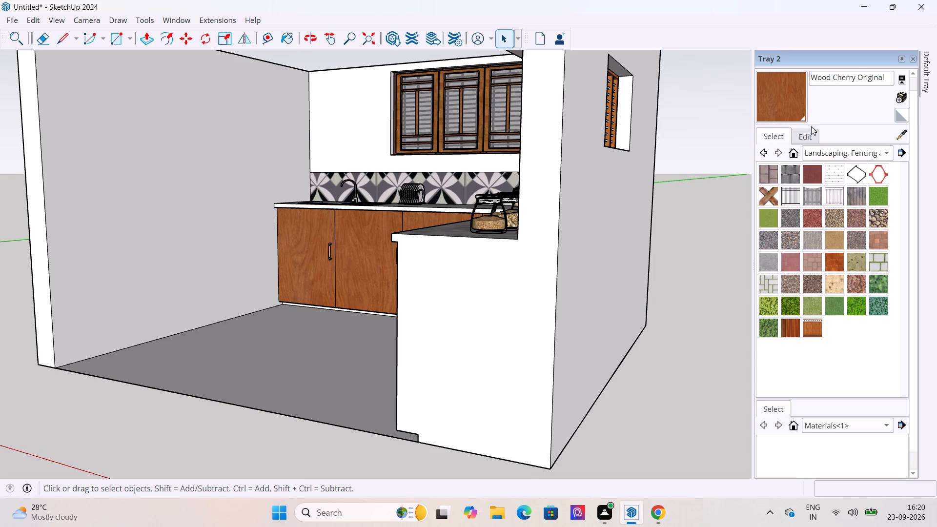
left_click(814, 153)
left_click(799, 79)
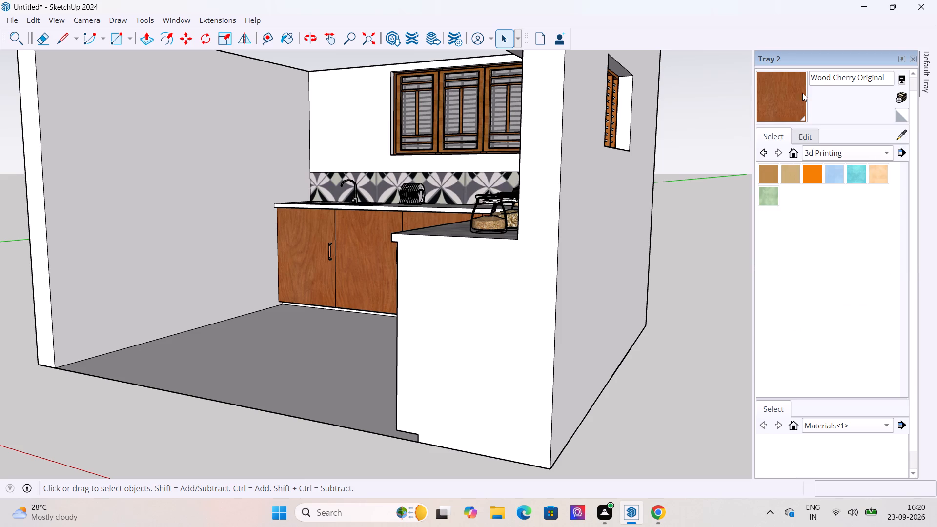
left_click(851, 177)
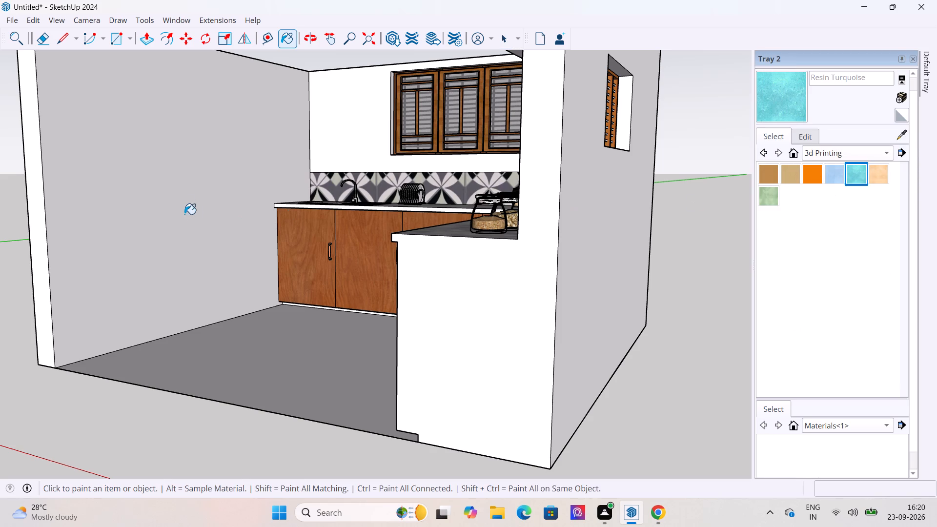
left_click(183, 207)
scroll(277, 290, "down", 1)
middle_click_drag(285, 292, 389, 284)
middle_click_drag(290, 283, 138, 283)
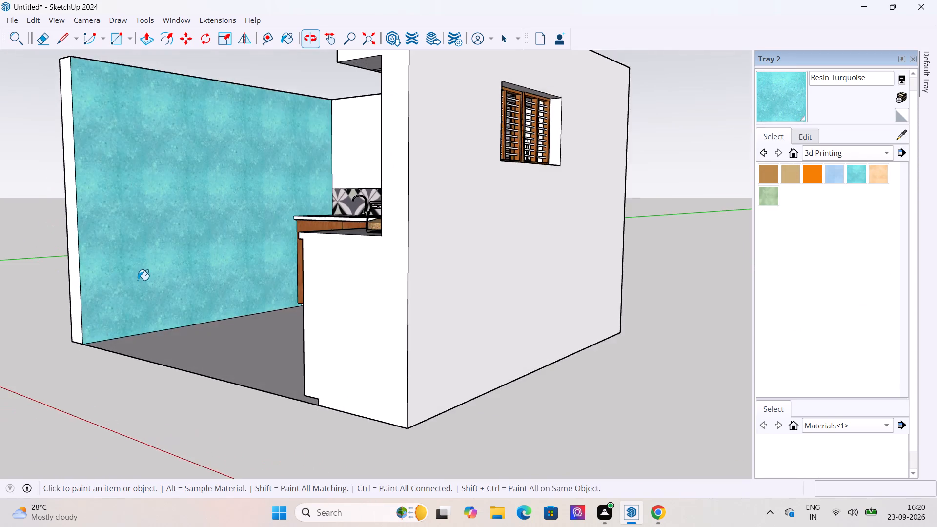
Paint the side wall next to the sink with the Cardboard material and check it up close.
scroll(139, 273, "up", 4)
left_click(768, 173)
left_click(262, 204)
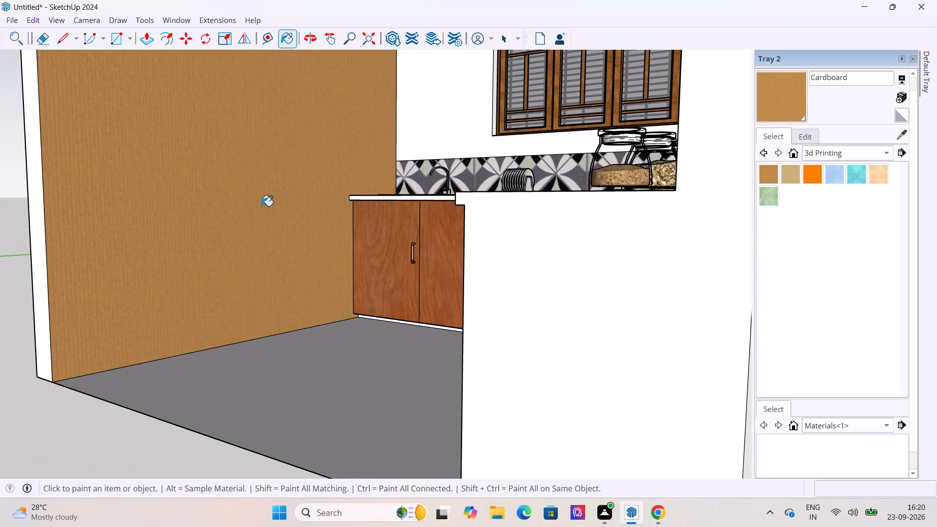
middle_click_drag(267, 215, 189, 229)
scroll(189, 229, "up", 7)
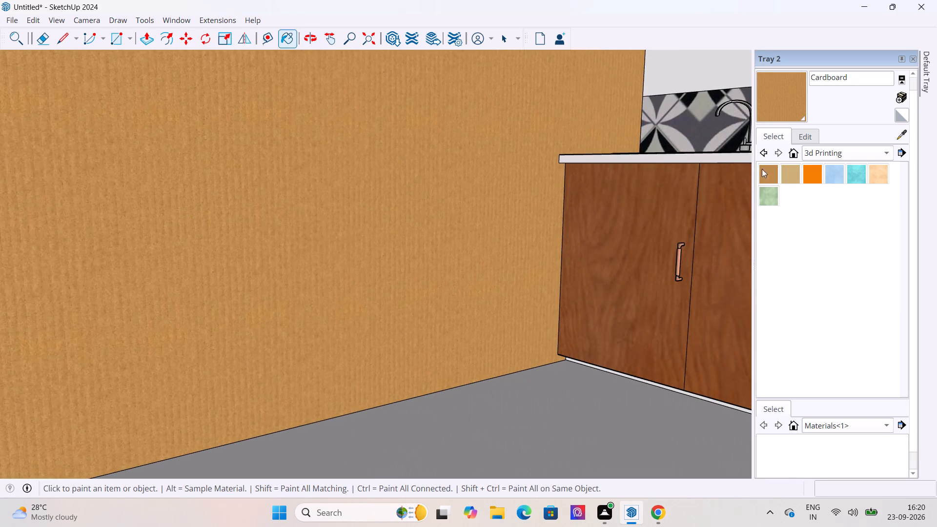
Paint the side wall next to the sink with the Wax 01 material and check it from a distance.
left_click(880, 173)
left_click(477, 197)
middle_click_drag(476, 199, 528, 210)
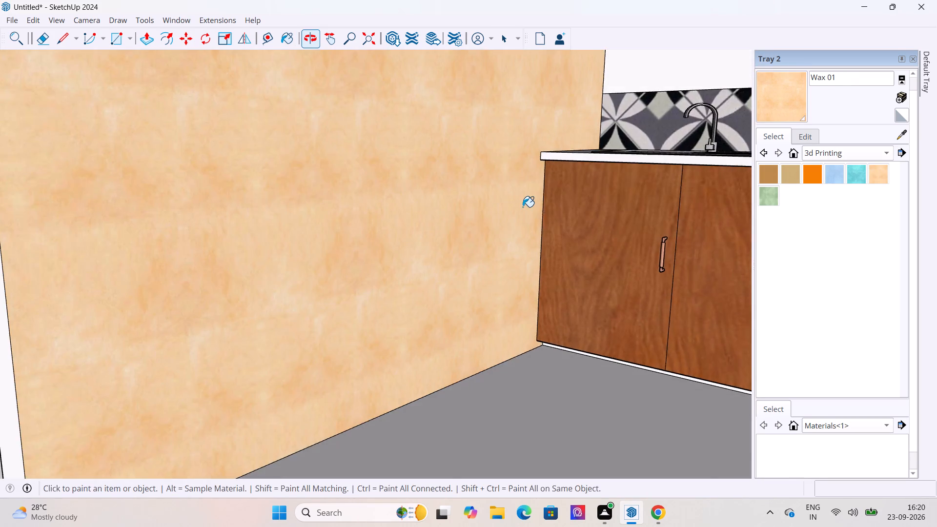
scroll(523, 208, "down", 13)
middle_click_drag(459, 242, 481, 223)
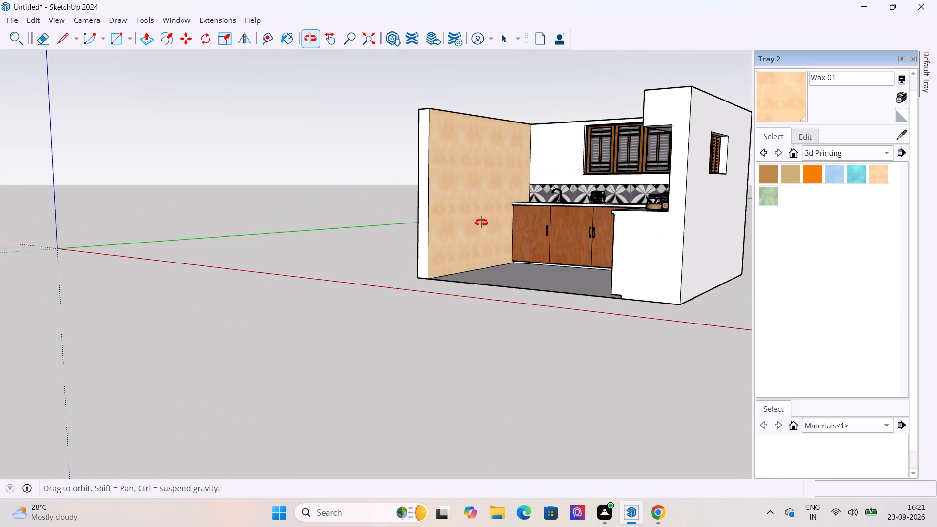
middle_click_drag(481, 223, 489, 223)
Paint the side wall next to the sink with the green Wax 02 material.
left_click(765, 197)
left_click(475, 188)
scroll(490, 199, "up", 5)
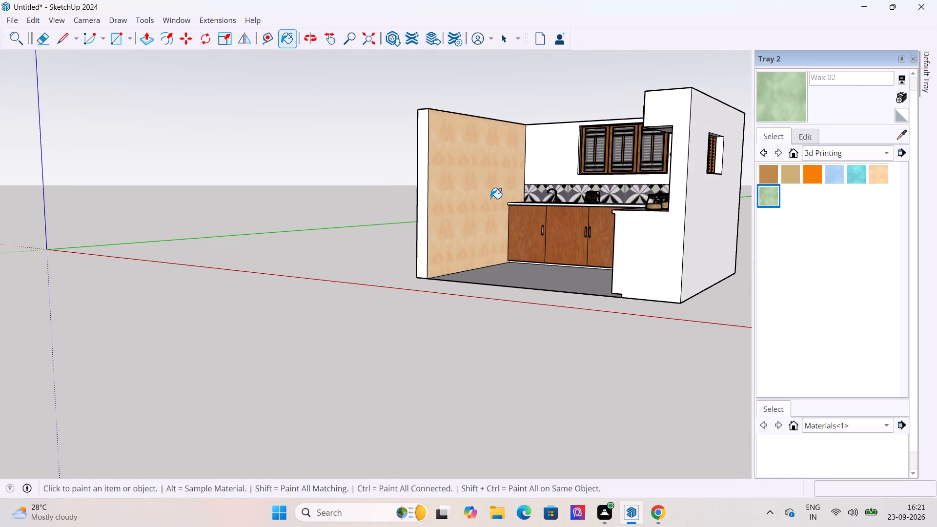
scroll(490, 199, "up", 10)
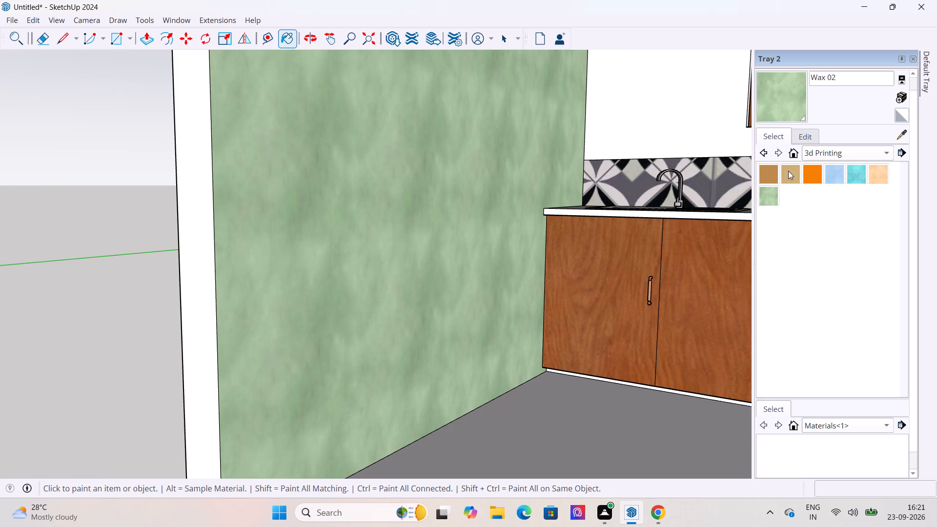
Paint the inner face of the side wall next to the sink with the Chipboard material.
left_click(788, 171)
left_click(440, 165)
scroll(440, 179, "up", 10)
scroll(442, 189, "down", 5)
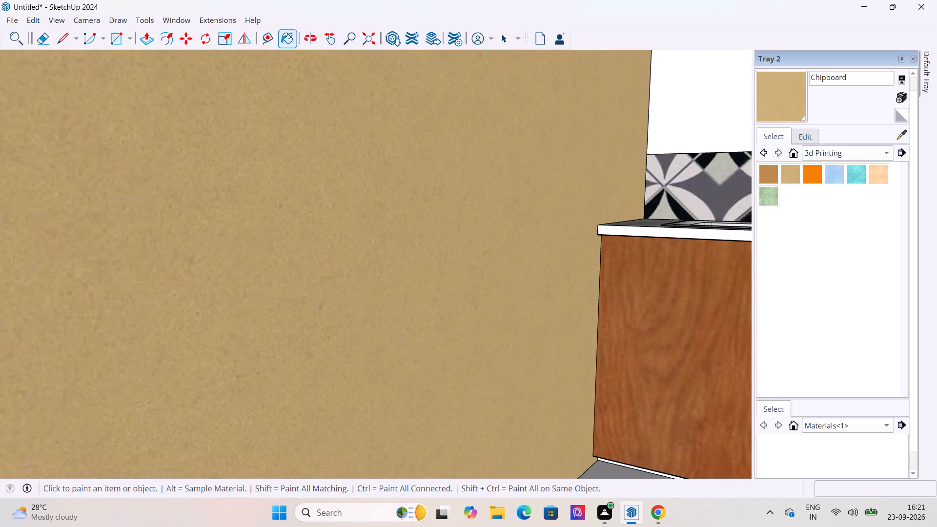
scroll(597, 129, "down", 13)
left_click(502, 39)
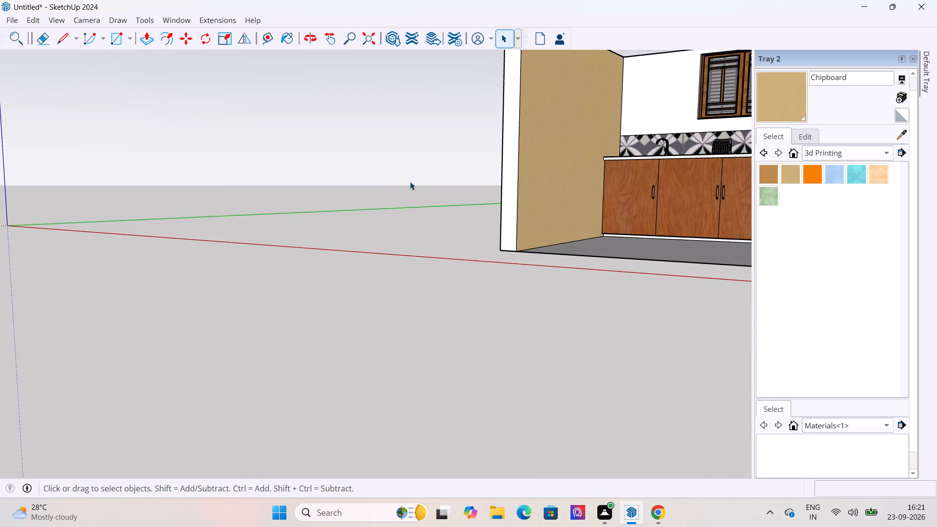
left_click(402, 187)
Paint the end face of the hob-side wall and cabinets with the Cardboard material from 3d Printing.
scroll(406, 201, "down", 5)
middle_click_drag(426, 236, 613, 172)
scroll(619, 187, "up", 5)
middle_click_drag(618, 229, 620, 249)
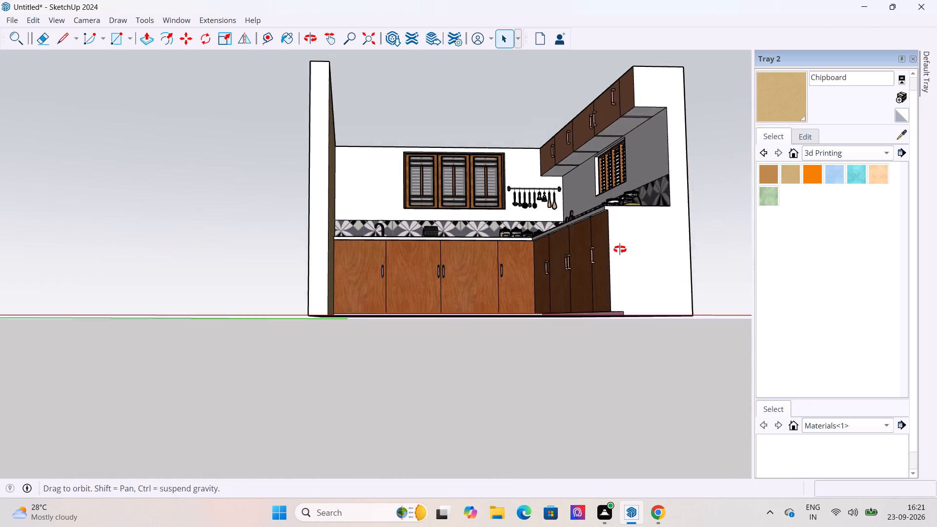
middle_click_drag(620, 249, 626, 268)
left_click(770, 171)
left_click(661, 261)
scroll(687, 247, "up", 3)
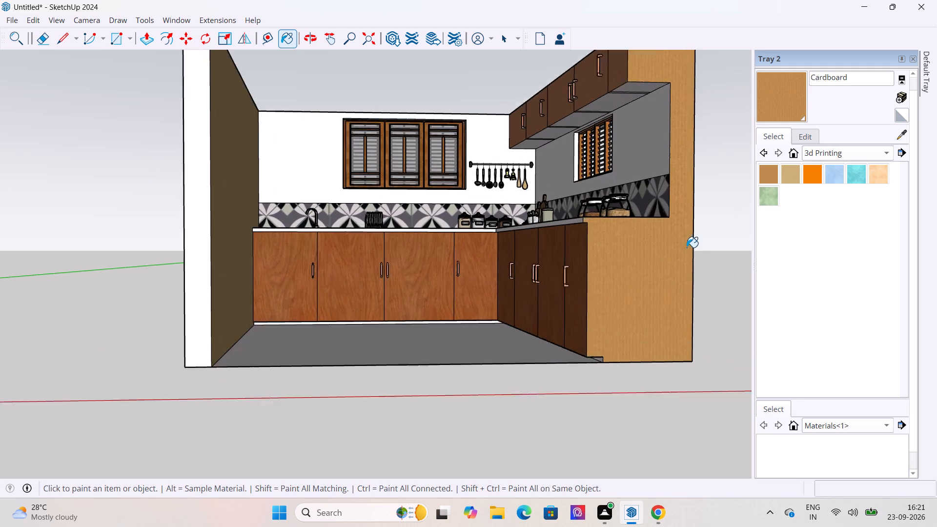
scroll(687, 247, "up", 2)
middle_click_drag(687, 246, 678, 309)
scroll(623, 256, "down", 5)
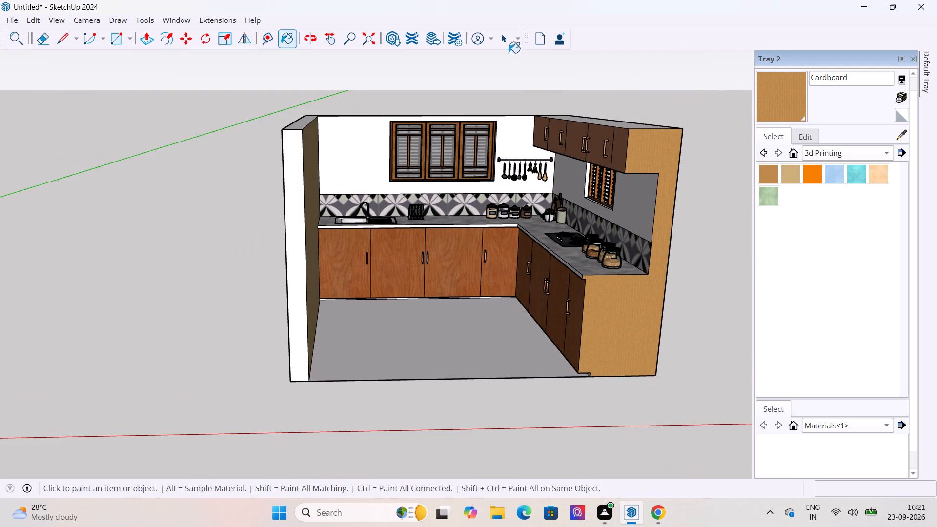
left_click(502, 47)
double_click(501, 34)
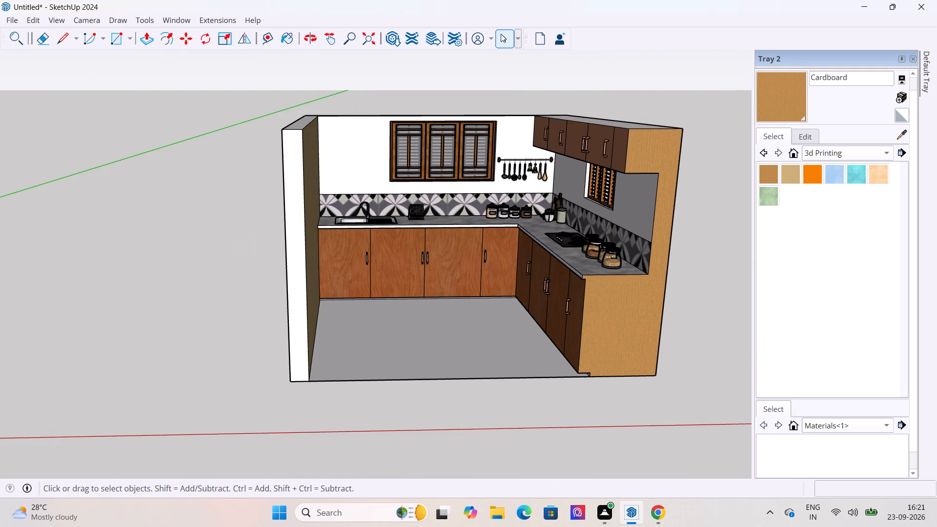
Examine the furnished kitchen from several angles, including the countertop corner with the hob, jars and hanging utensils.
middle_click_drag(487, 210, 601, 187)
scroll(597, 187, "up", 5)
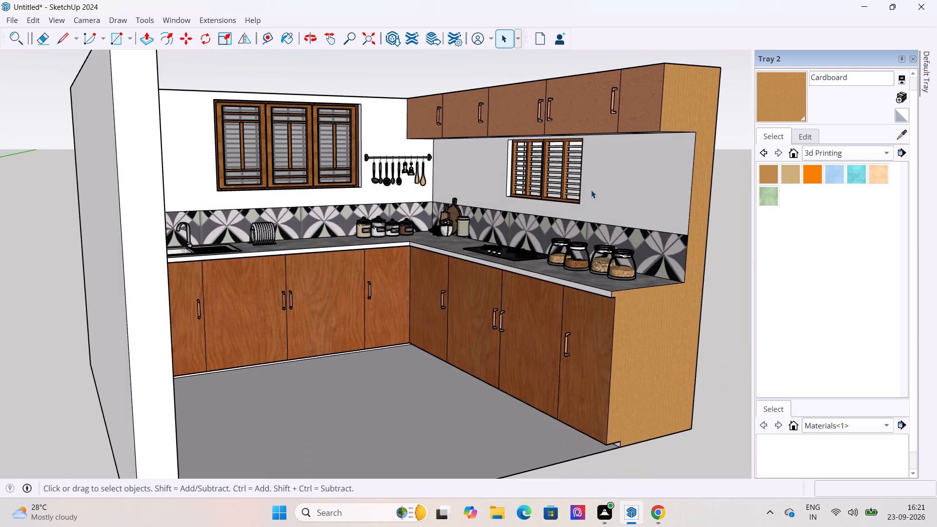
scroll(591, 190, "up", 5)
scroll(591, 190, "down", 6)
middle_click_drag(587, 195, 566, 205)
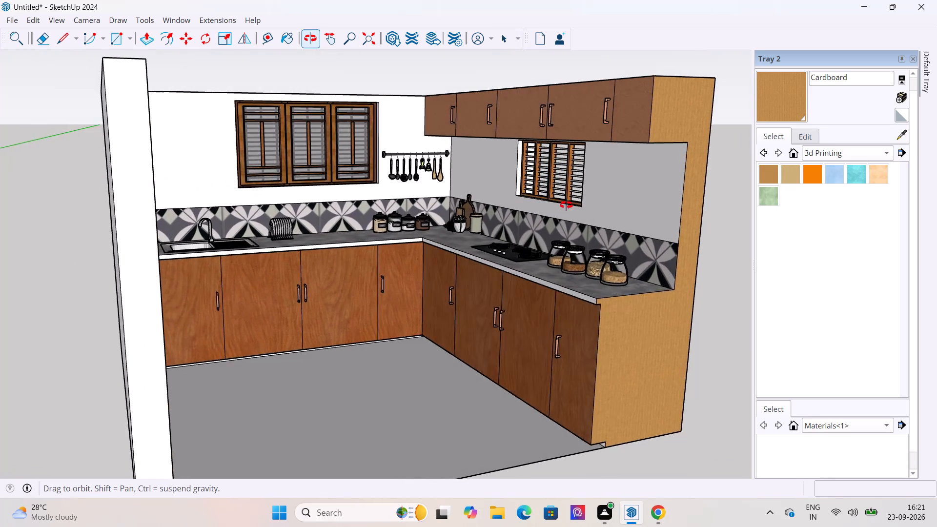
middle_click_drag(566, 205, 565, 205)
scroll(356, 175, "down", 4)
scroll(497, 214, "up", 20)
scroll(497, 214, "up", 6)
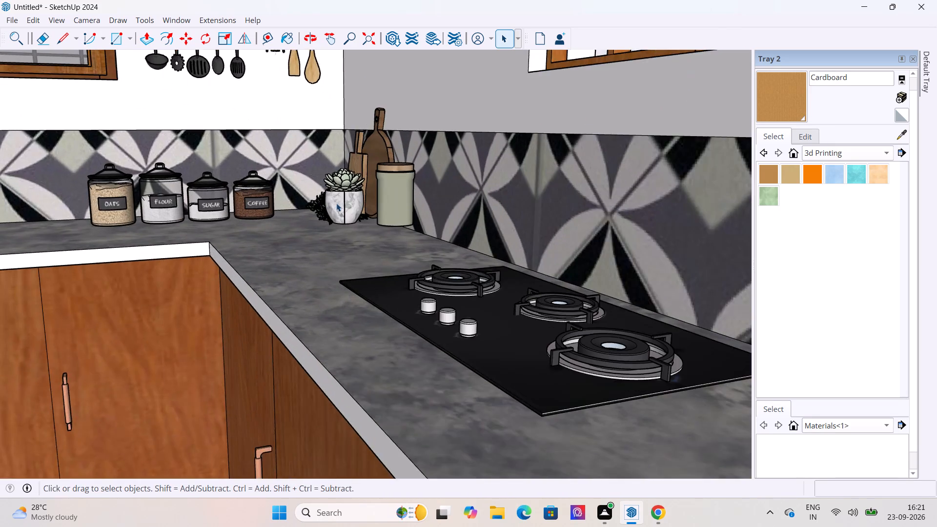
middle_click_drag(341, 202, 421, 328)
scroll(389, 271, "up", 6)
scroll(389, 271, "down", 19)
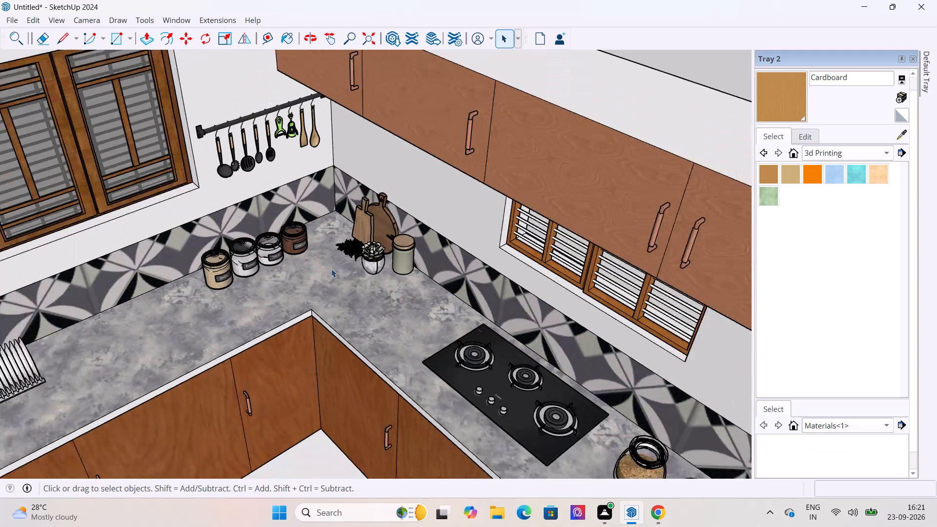
scroll(331, 269, "down", 1)
middle_click_drag(449, 297, 311, 176)
scroll(326, 206, "down", 7)
middle_click_drag(352, 258, 398, 236)
scroll(397, 236, "up", 5)
scroll(398, 236, "down", 4)
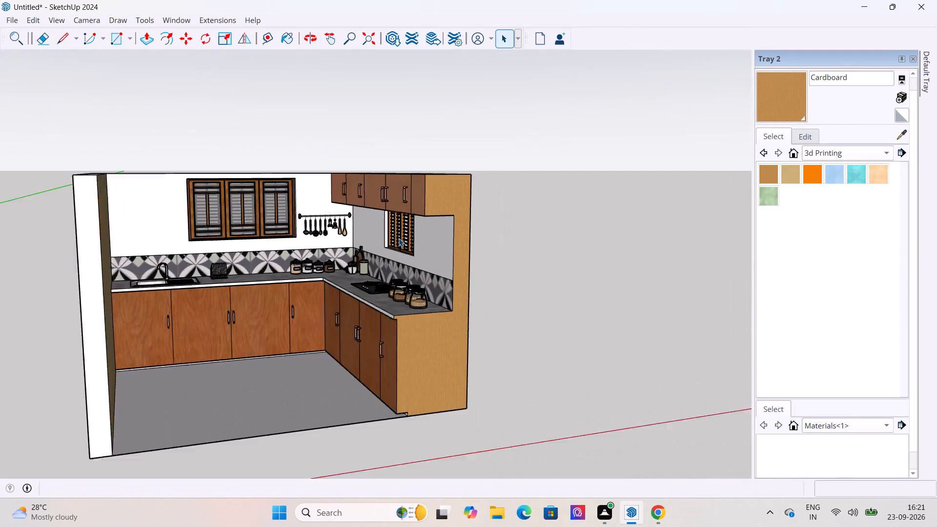
scroll(399, 238, "down", 2)
scroll(365, 278, "up", 6)
middle_click_drag(457, 250, 428, 247)
scroll(427, 247, "down", 6)
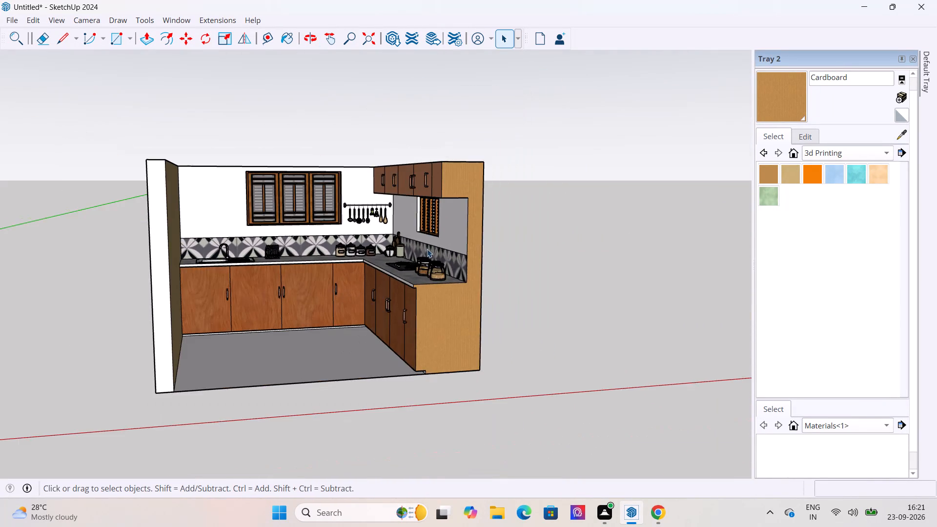
scroll(377, 224, "up", 4)
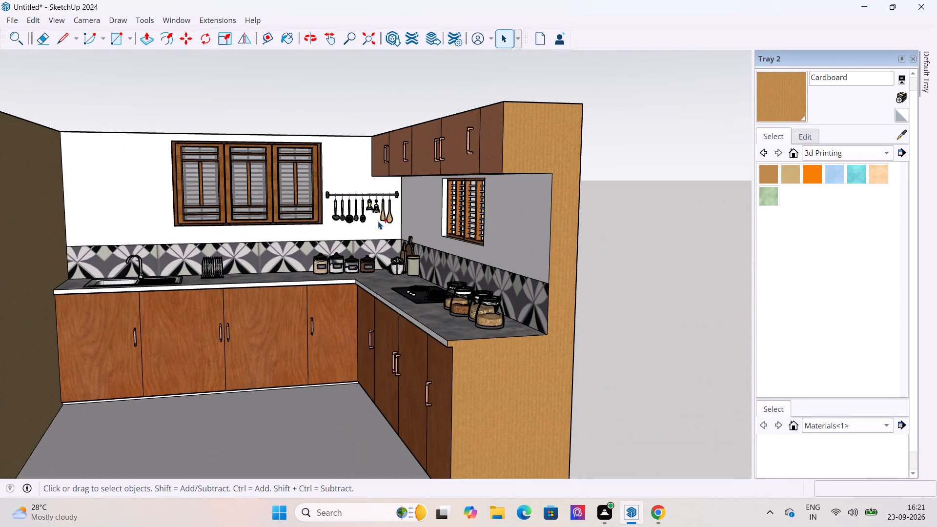
Save the model in Documents as "kitchen cabinet" in SketchUp format, replacing the existing file.
key("ctrl+s")
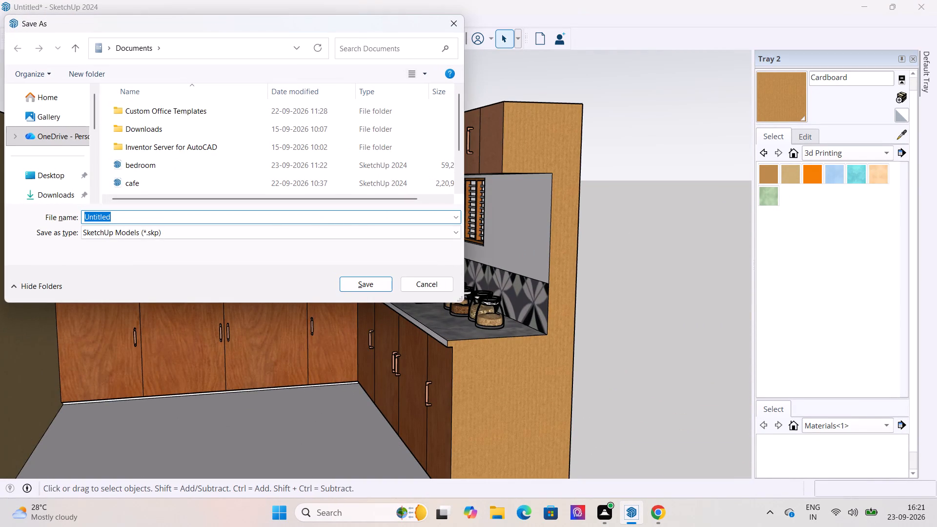
key("BackSpace")
type("kitchen")
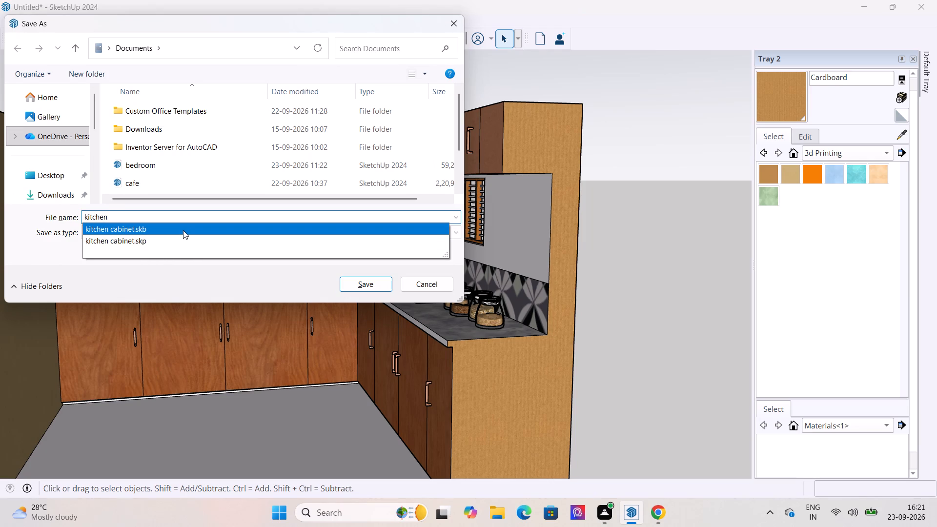
left_click(182, 218)
key("space")
type("cabinet")
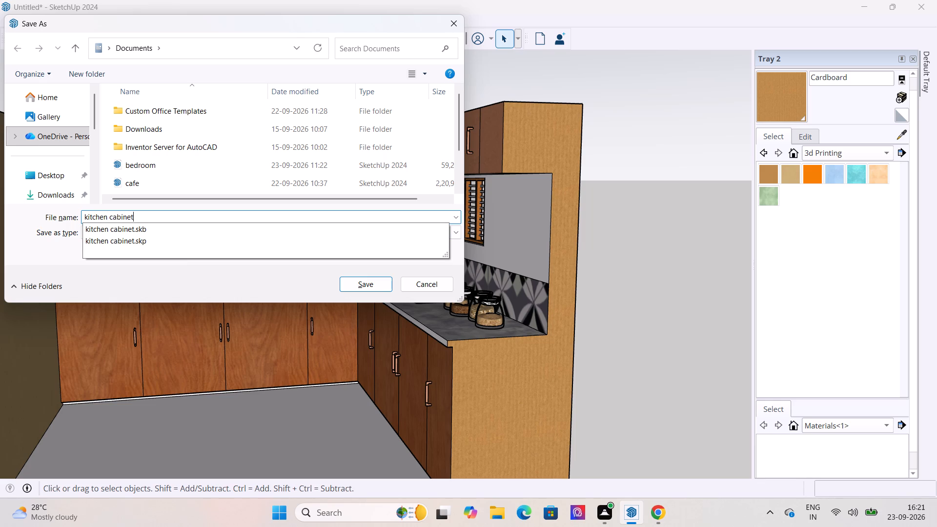
left_click(352, 281)
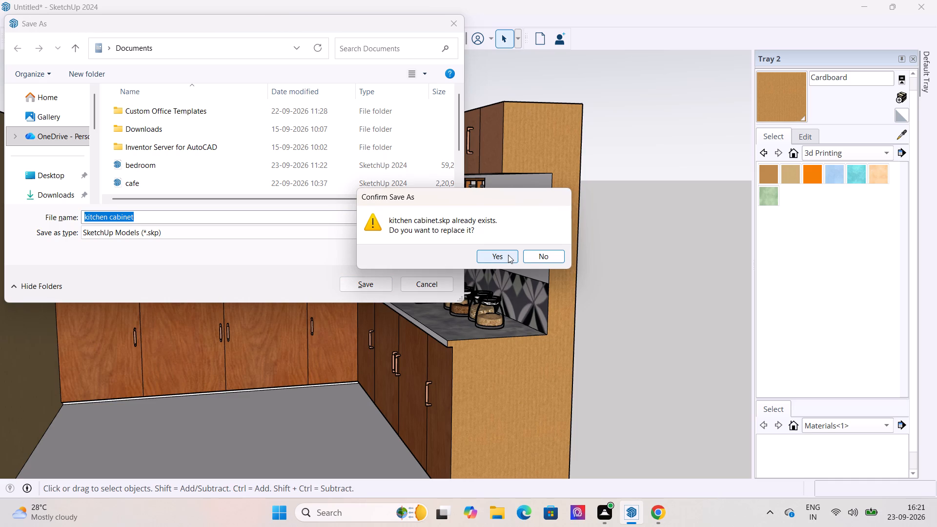
left_click(508, 255)
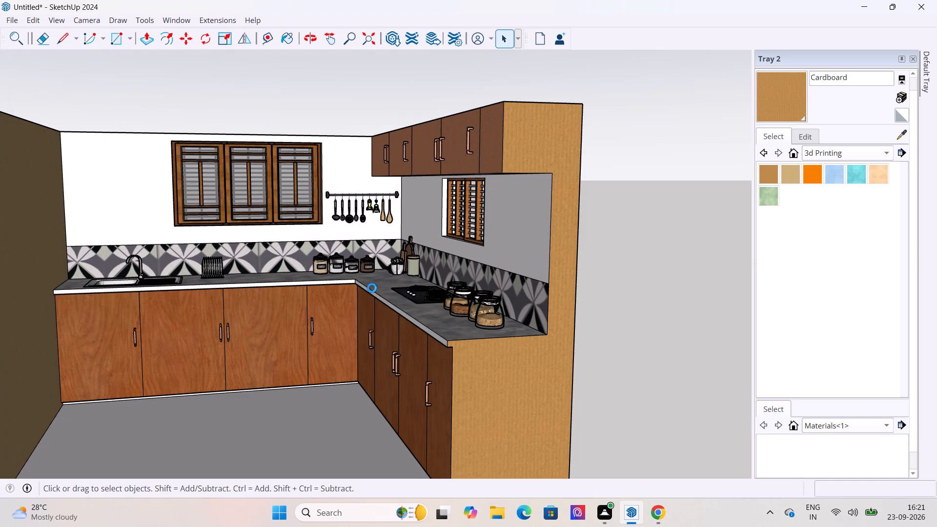
scroll(475, 242, "down", 5)
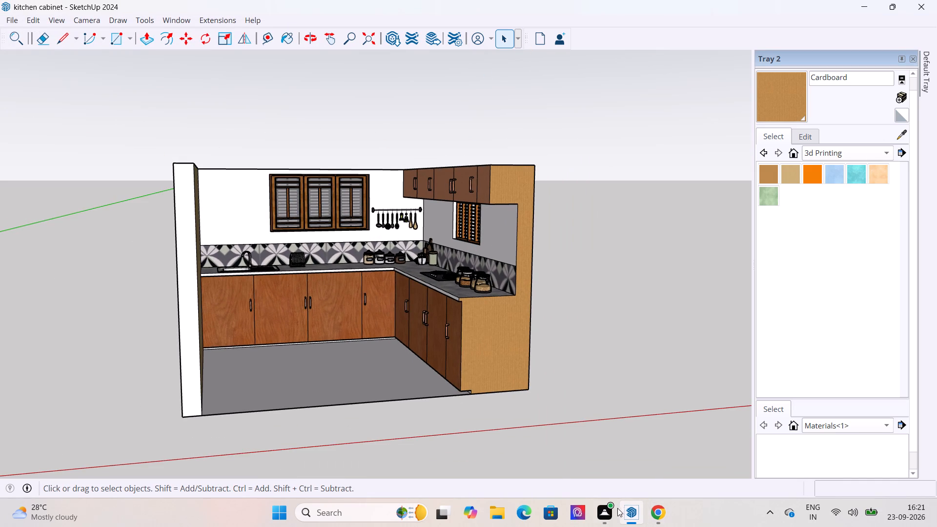